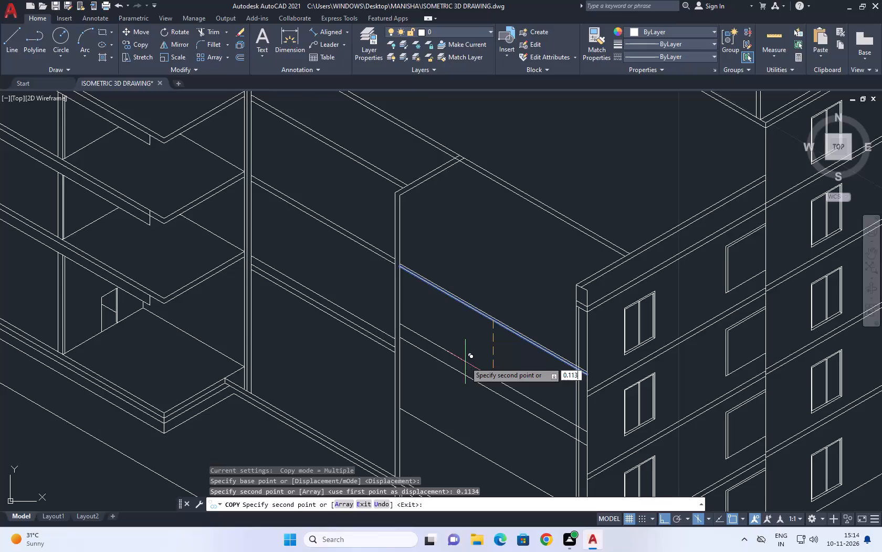
Finish copying the top floor line of the recessed bay by placing another copy 0.1134 below it.
key(Return)
key(space)
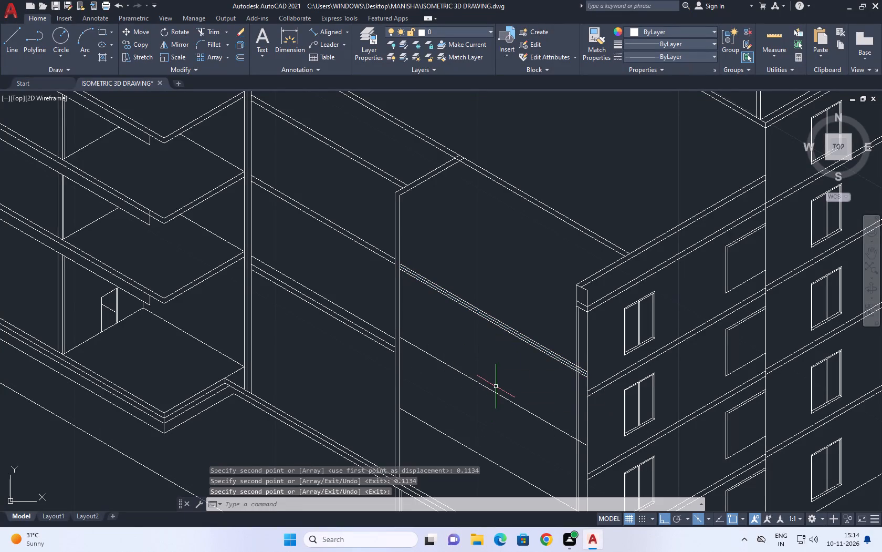
Copy the middle floor line of the recessed bay 0.1134 above and 0.1134 below itself.
click(495, 387)
drag(488, 395, 488, 400)
middle_drag(498, 397, 537, 433)
text(CO)
key(space)
click(547, 423)
text(0.1)
text(33)
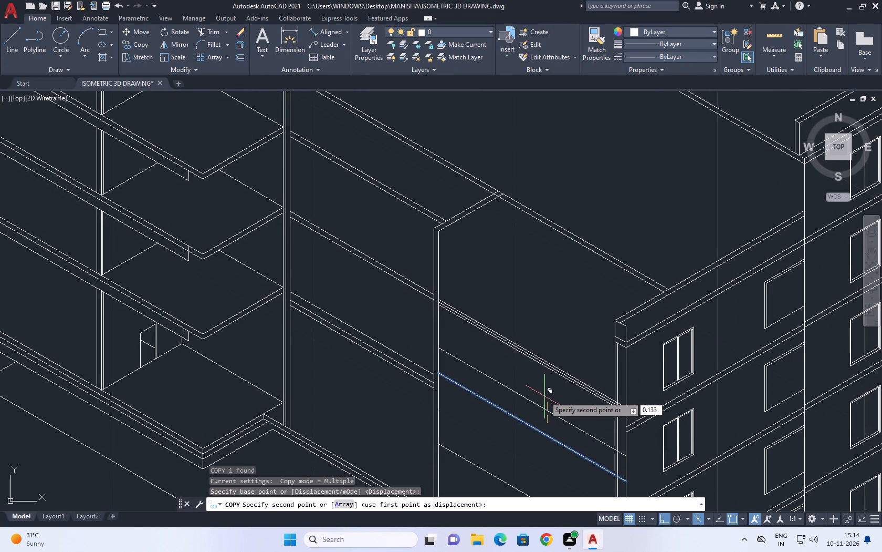
key(BackSpace)
key(BackSpace)
text(134)
key(Return)
middle_drag(518, 469, 544, 380)
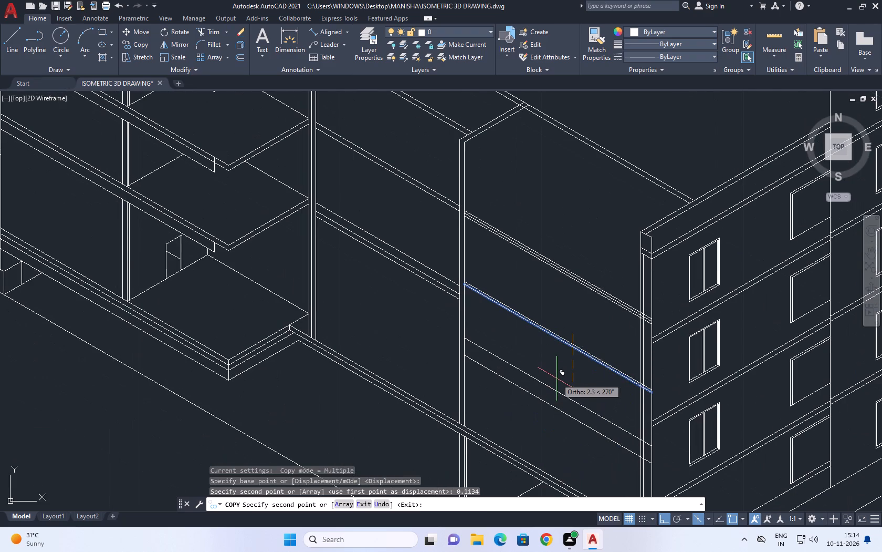
text(0.1134)
key(Return)
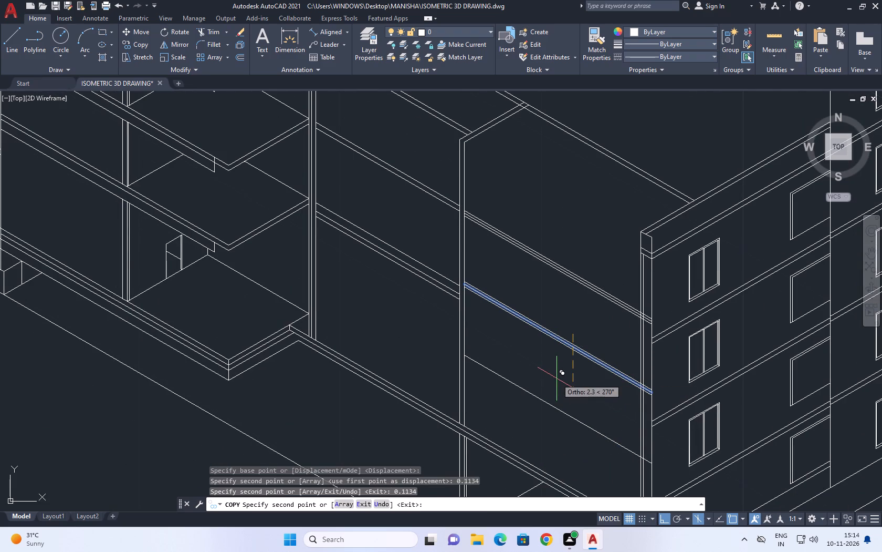
key(space)
Copy the lowest upper-storey floor line of the recessed bay at 0.1134 on both sides of itself.
middle_drag(570, 439, 594, 354)
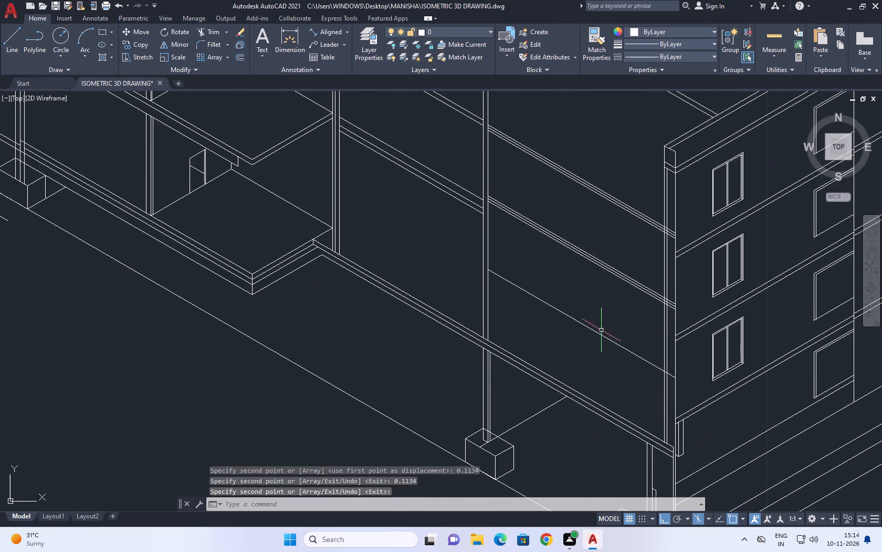
click(602, 332)
click(595, 322)
middle_drag(585, 335, 594, 366)
text(CO)
key(space)
click(599, 363)
text(0.1134)
key(Return)
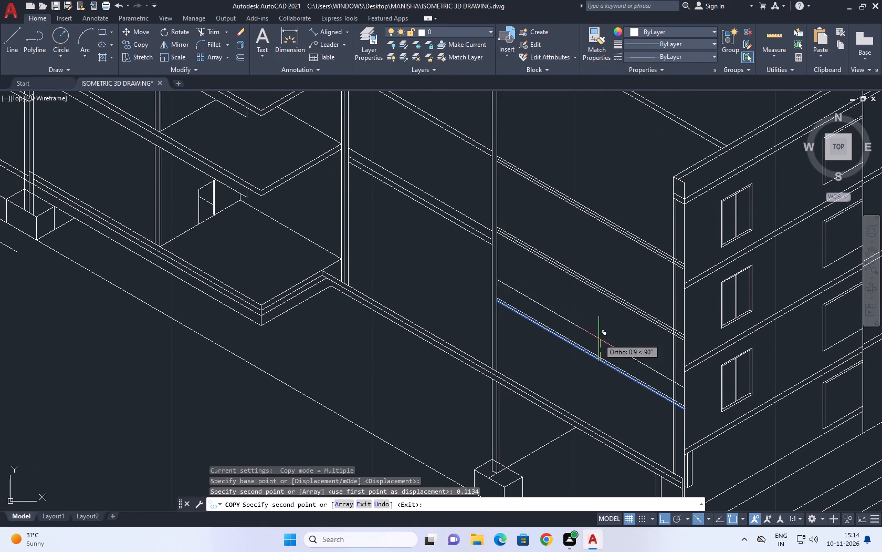
text(0.1134)
key(Return)
key(space)
middle_drag(612, 393, 604, 418)
Trim the ends of the bay's floor lines that run across the wide face of the corner column.
text(TR)
key(space)
scroll(666, 288, up, 2)
click(685, 275)
scroll(690, 347, down, 1)
middle_drag(682, 435, 676, 330)
middle_drag(672, 452, 679, 322)
click(684, 341)
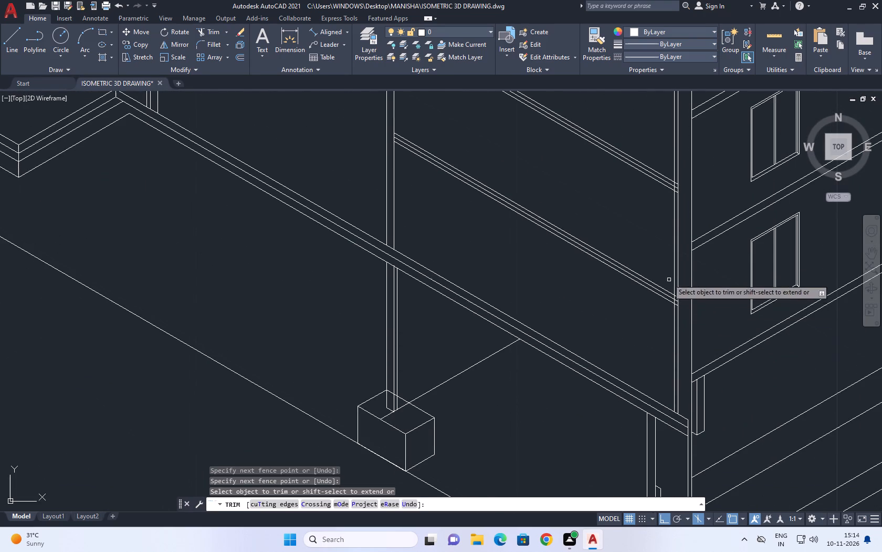
middle_drag(667, 272, 674, 325)
right_click(653, 296)
click(664, 309)
Trim the top and middle sets of floor lines back to the corner column's inner edge, clearing its narrow strip.
scroll(659, 304, down, 1)
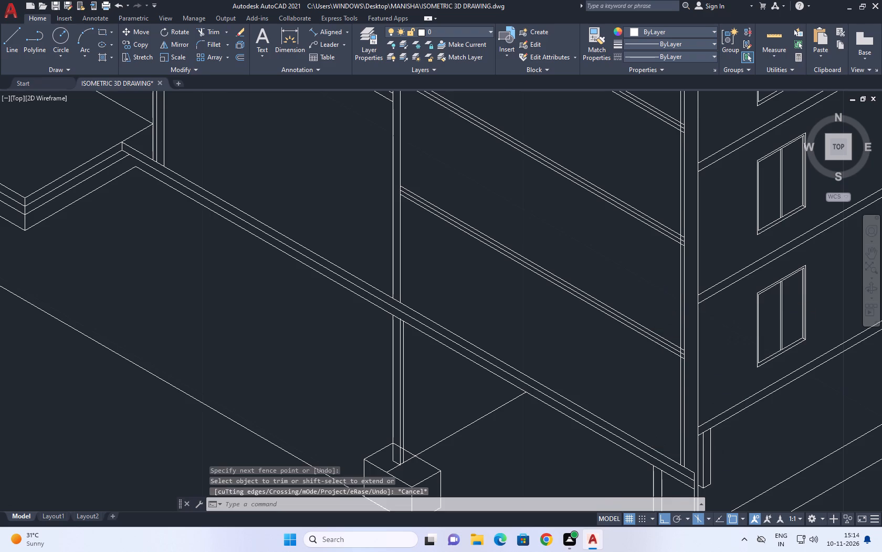
middle_drag(651, 287, 652, 324)
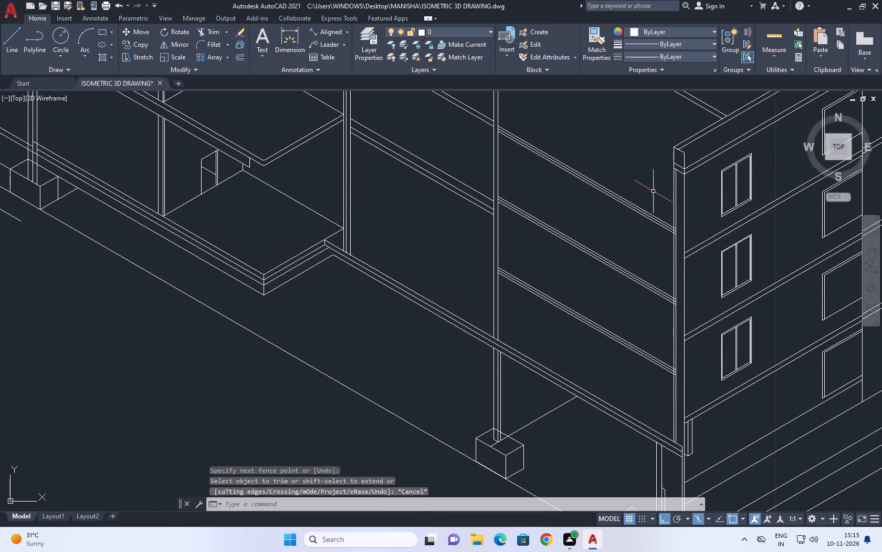
click(209, 32)
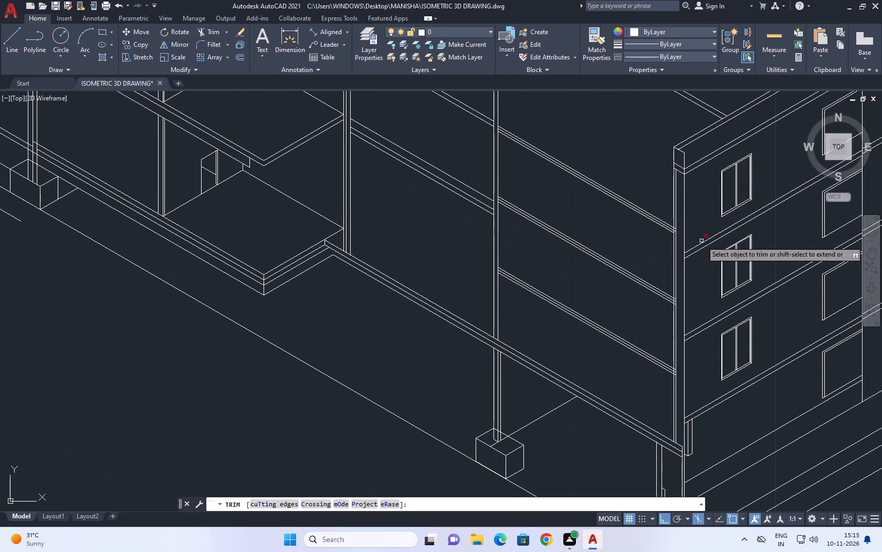
scroll(681, 235, up, 5)
click(661, 156)
click(664, 264)
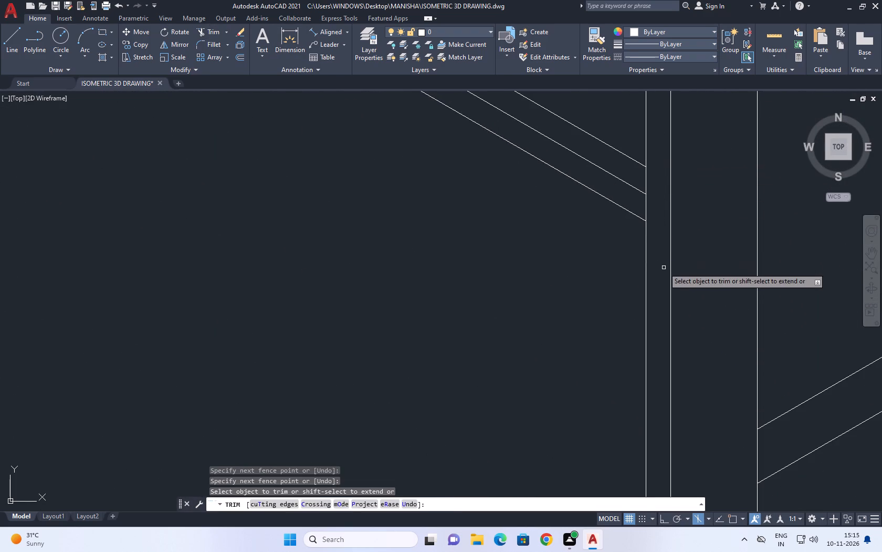
scroll(646, 242, down, 4)
scroll(639, 359, up, 4)
scroll(682, 275, up, 2)
click(682, 211)
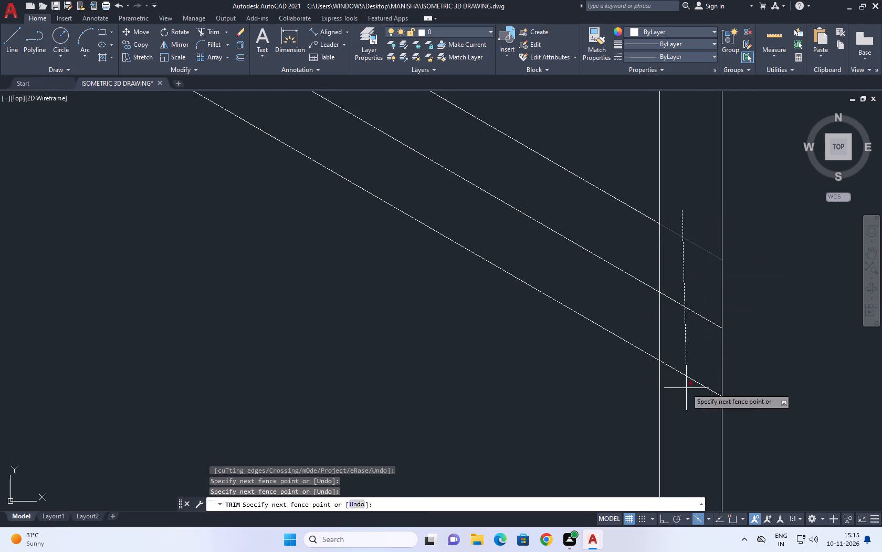
drag(692, 427, 694, 434)
scroll(670, 264, down, 8)
Trim the lowest set of floor lines back to the corner column's inner edge, clearing its narrow strip.
middle_drag(676, 381, 658, 303)
scroll(658, 294, up, 4)
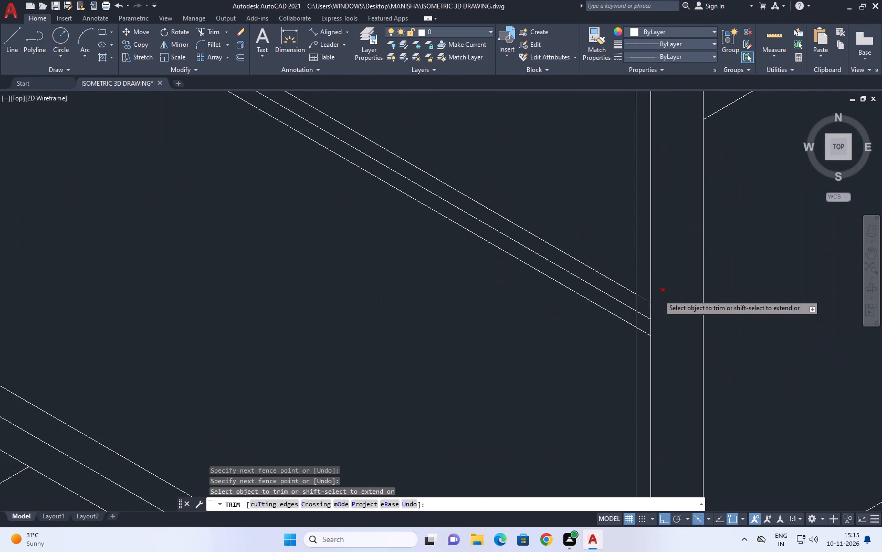
scroll(644, 321, up, 3)
click(639, 202)
drag(627, 414, 626, 442)
scroll(663, 302, down, 2)
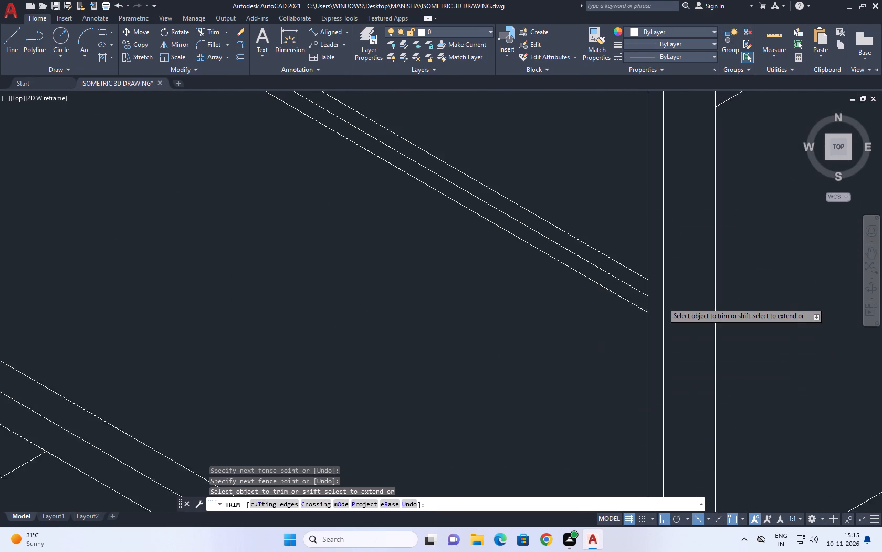
scroll(663, 302, down, 6)
middle_drag(634, 326, 630, 427)
right_click(615, 317)
click(645, 335)
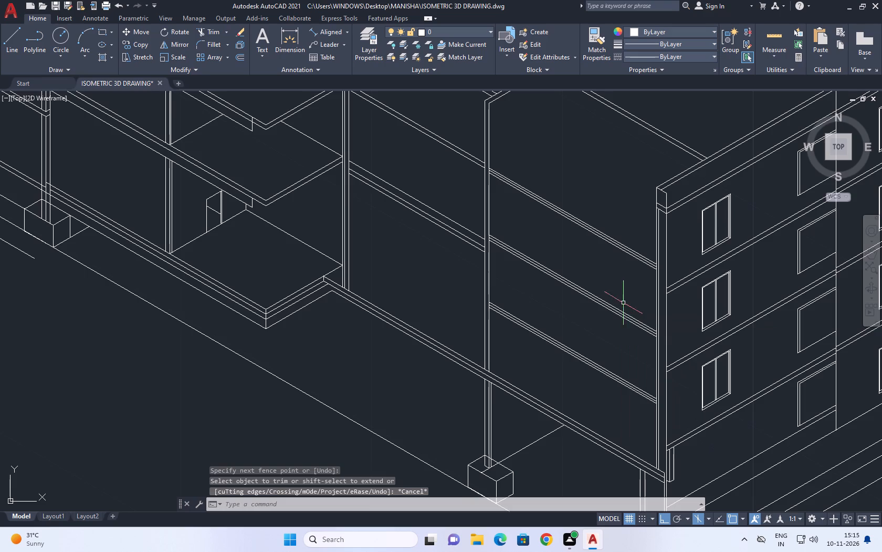
Erase the centre line from each of the three sets of floor lines in the recessed bay.
scroll(573, 220, up, 3)
click(579, 219)
scroll(505, 234, down, 2)
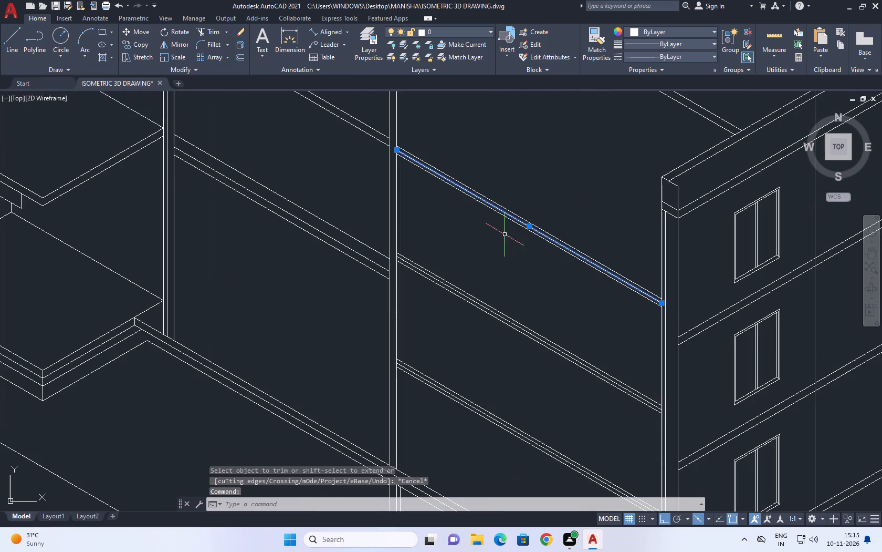
scroll(485, 286, up, 2)
click(452, 322)
scroll(551, 290, down, 5)
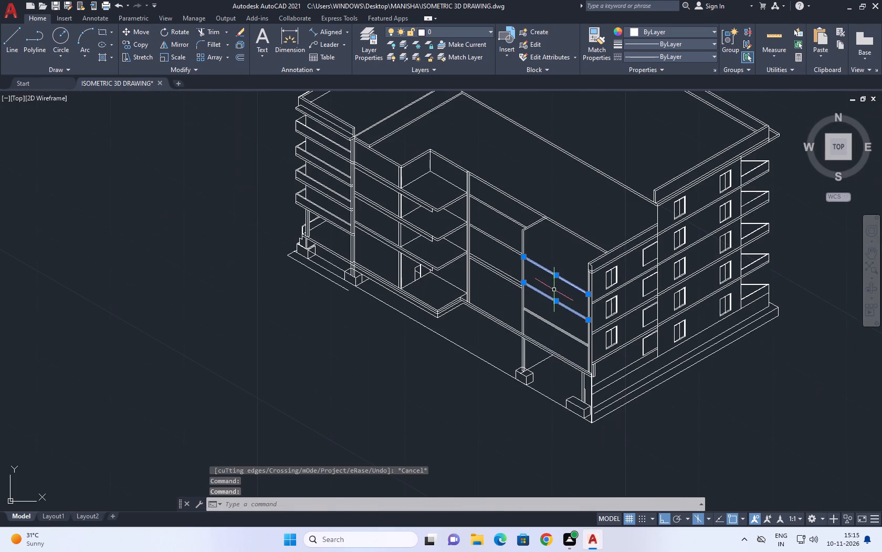
scroll(544, 330, up, 5)
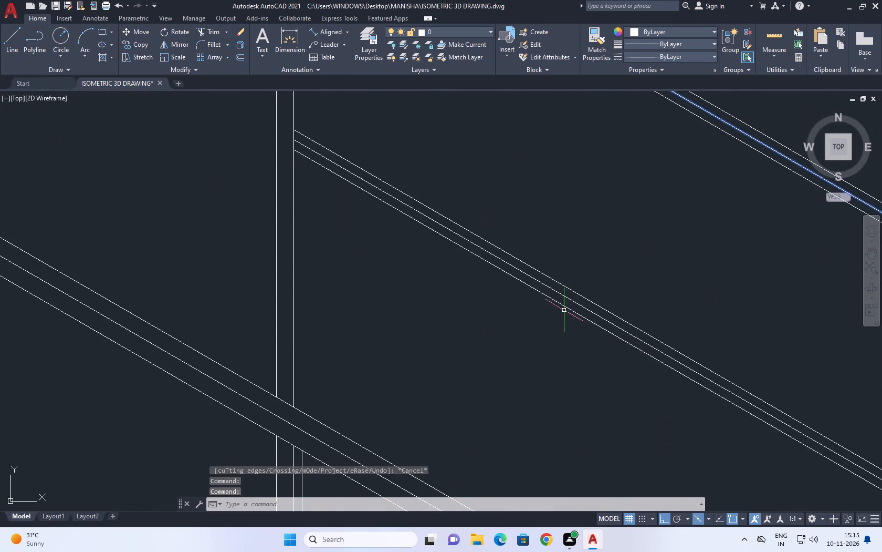
scroll(566, 301, up, 1)
click(566, 301)
click(564, 290)
right_click(586, 254)
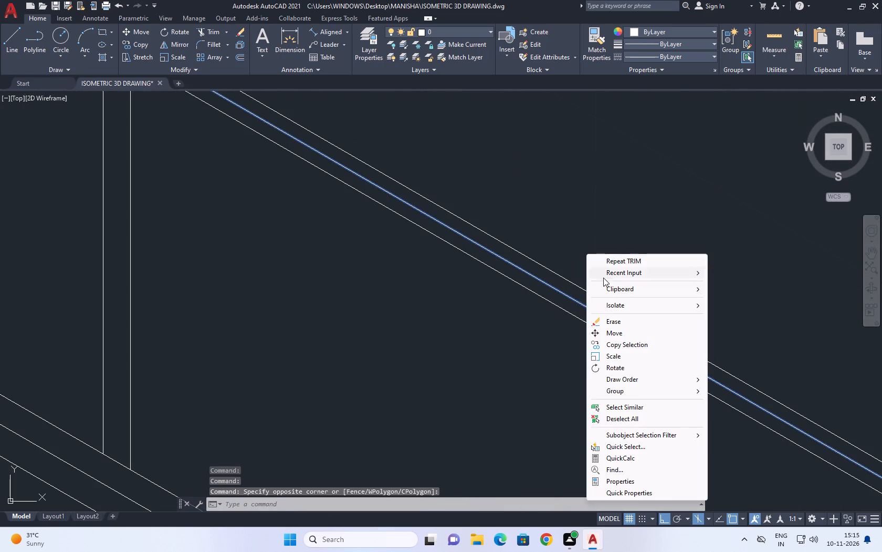
click(612, 320)
Draw a vertical line about 17.3 units long down from the inner roof corner of the recessed bay, past the ground slab.
scroll(581, 309, down, 6)
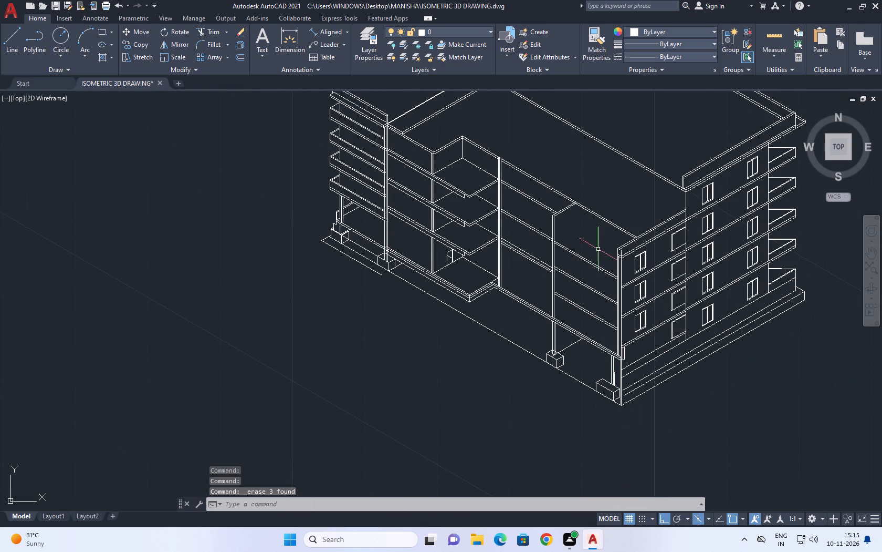
middle_drag(600, 260, 619, 328)
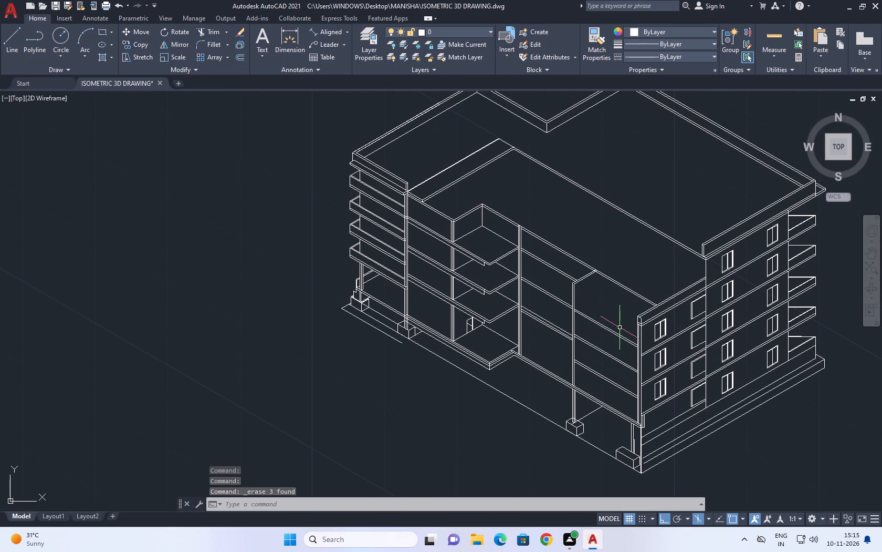
scroll(589, 316, up, 2)
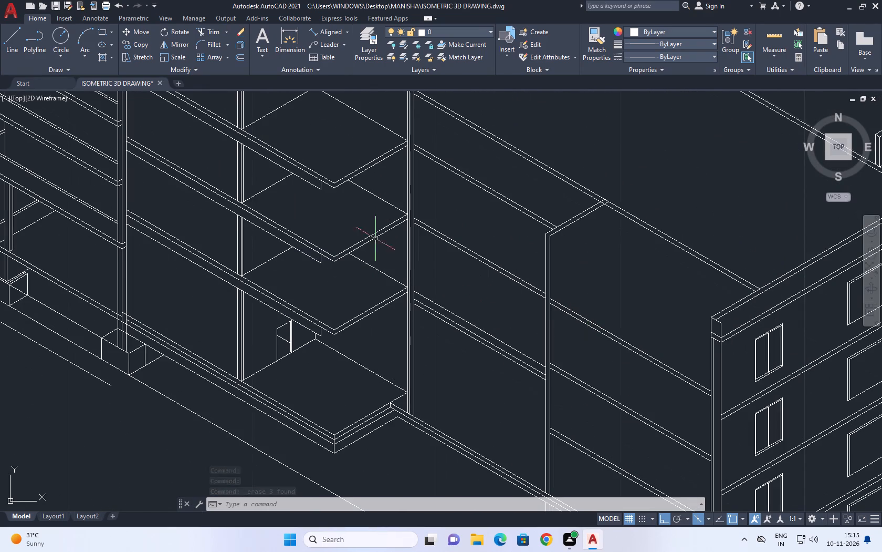
click(9, 45)
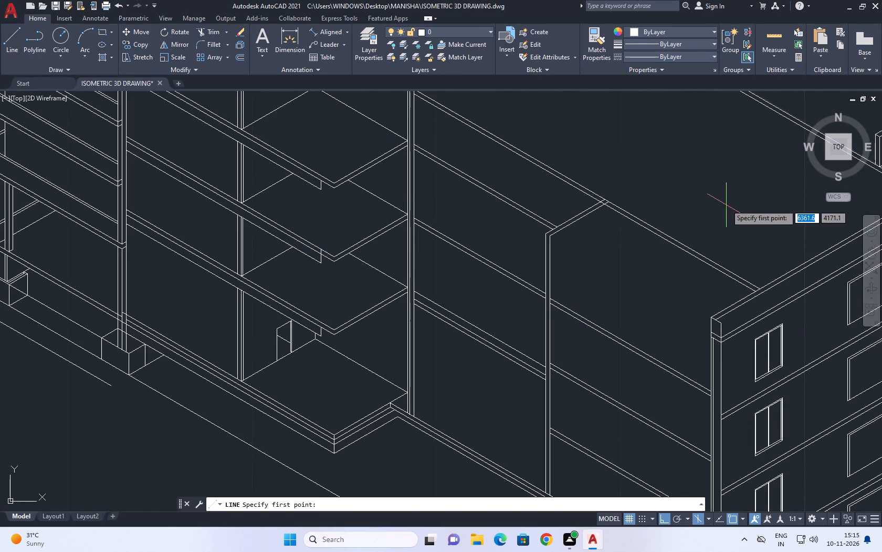
scroll(618, 216, up, 1)
click(594, 198)
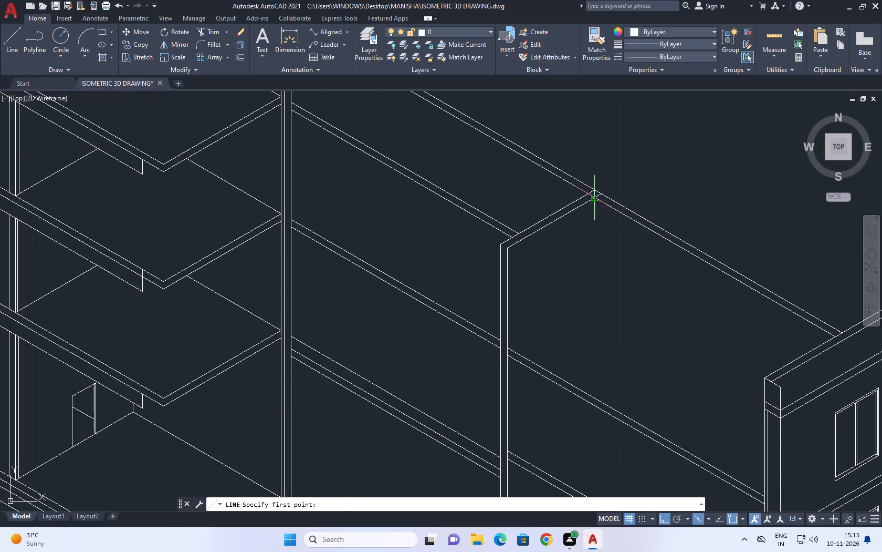
scroll(648, 156, down, 4)
scroll(648, 311, up, 2)
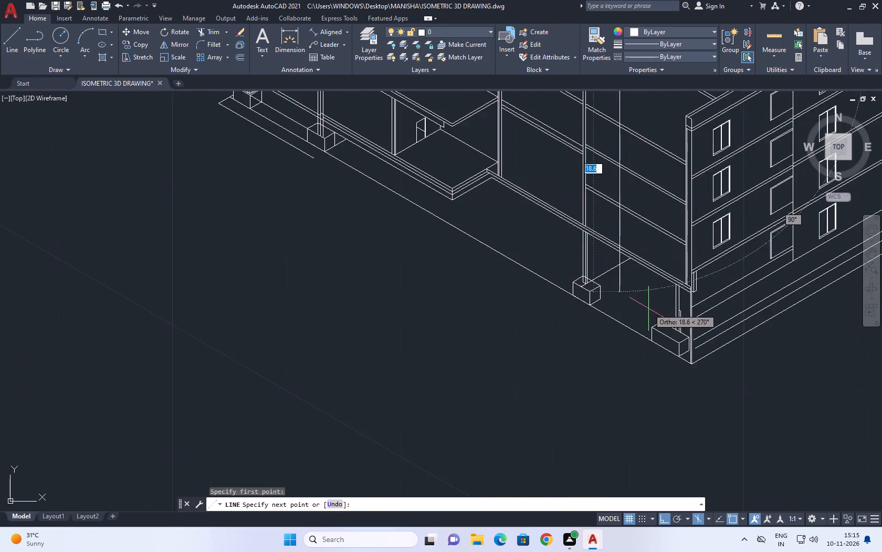
scroll(648, 308, up, 2)
click(580, 232)
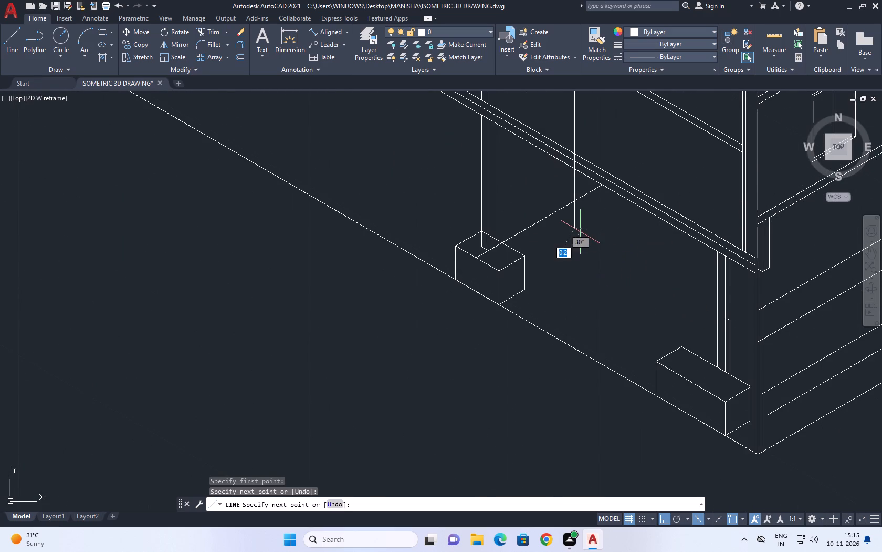
right_click(631, 189)
click(651, 214)
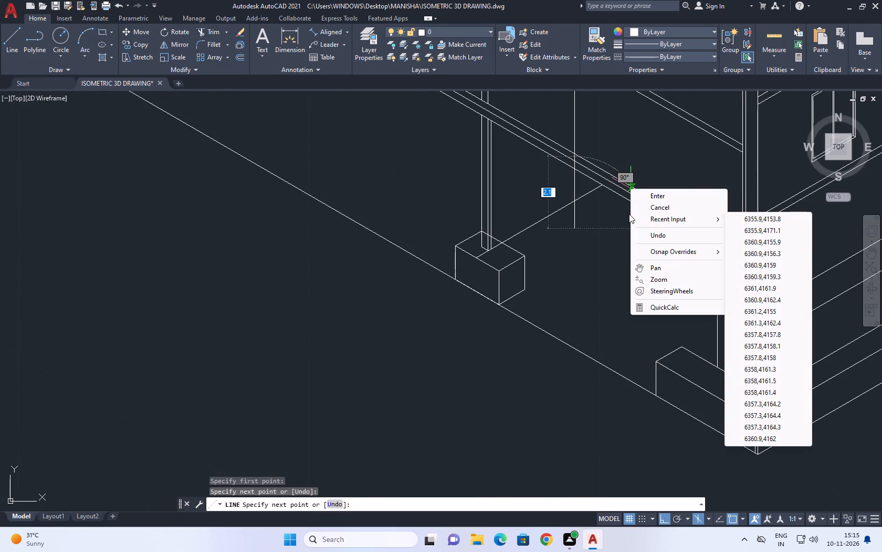
click(665, 208)
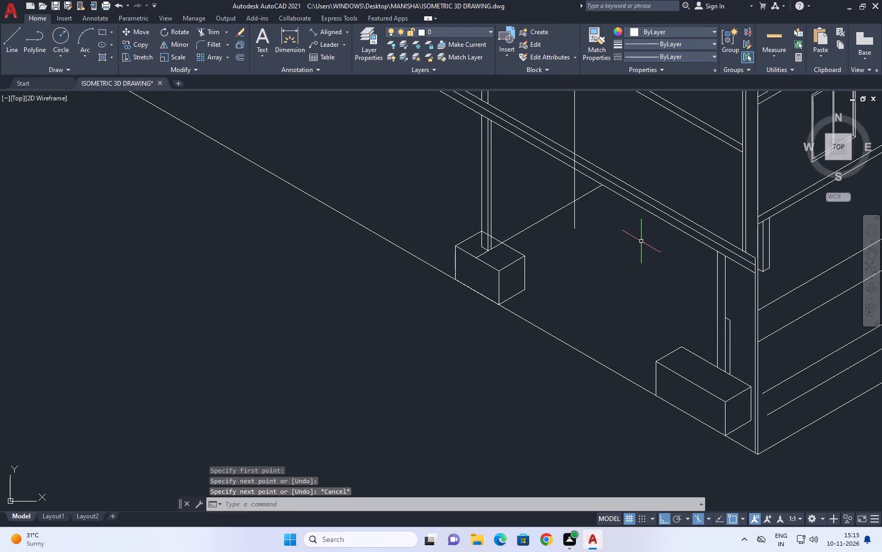
Shorten the vertical line to about 15 units by moving its lower end up to the ground slab's top edge.
click(625, 228)
click(571, 240)
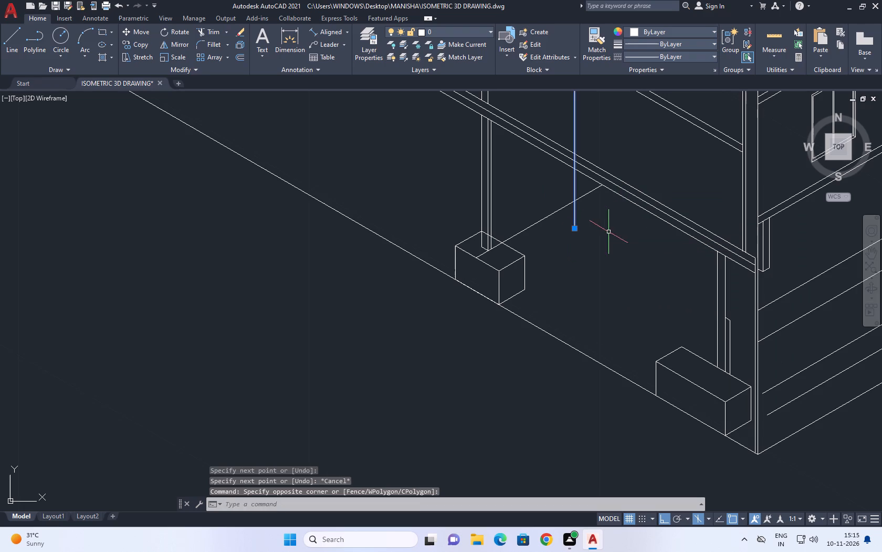
click(575, 229)
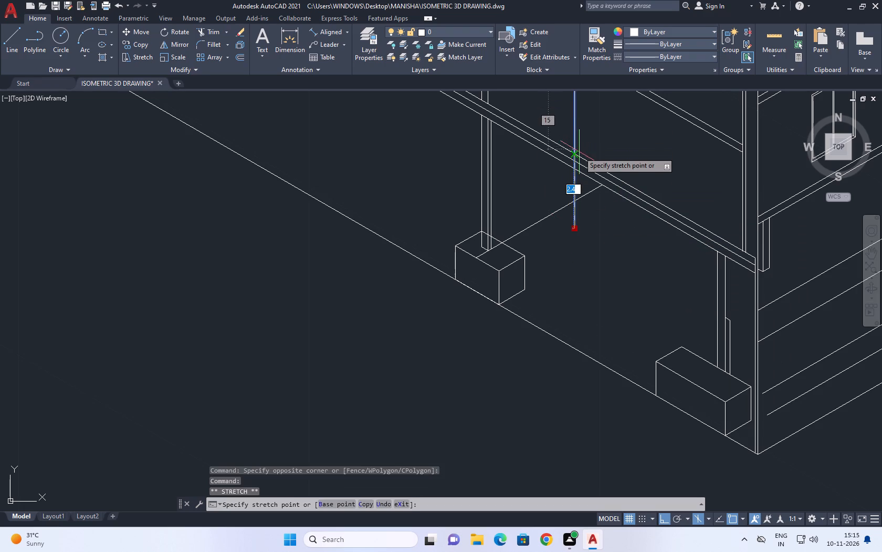
click(575, 154)
right_click(609, 175)
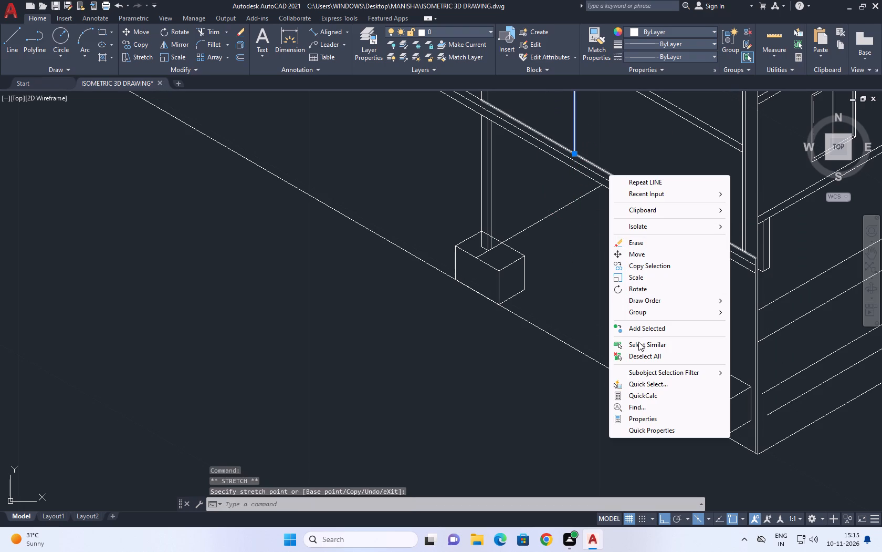
click(641, 355)
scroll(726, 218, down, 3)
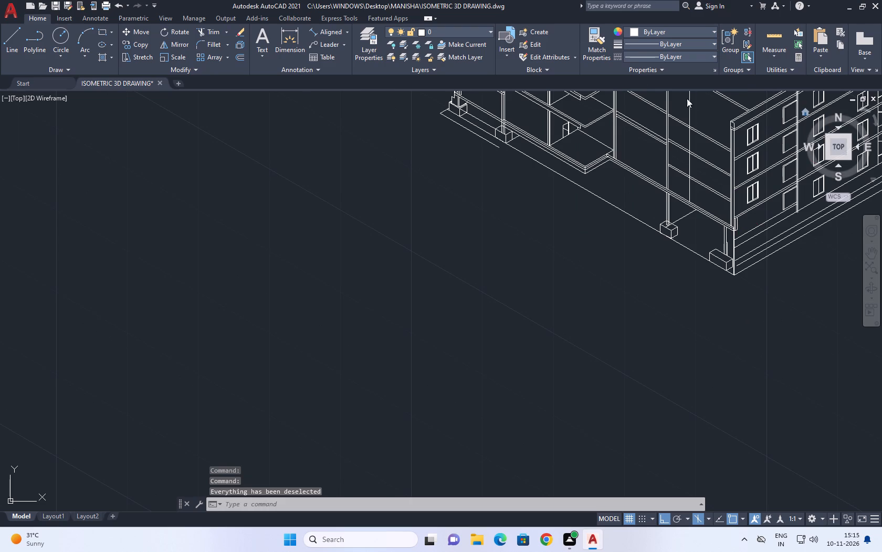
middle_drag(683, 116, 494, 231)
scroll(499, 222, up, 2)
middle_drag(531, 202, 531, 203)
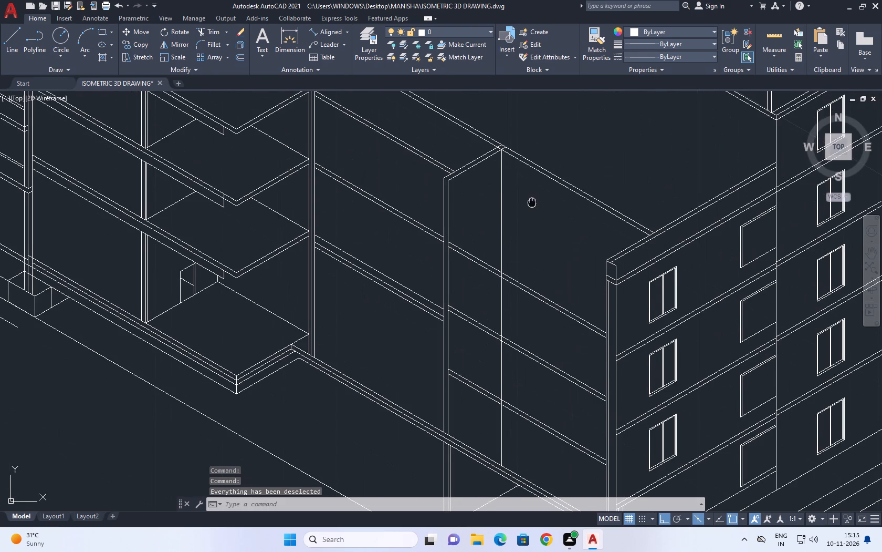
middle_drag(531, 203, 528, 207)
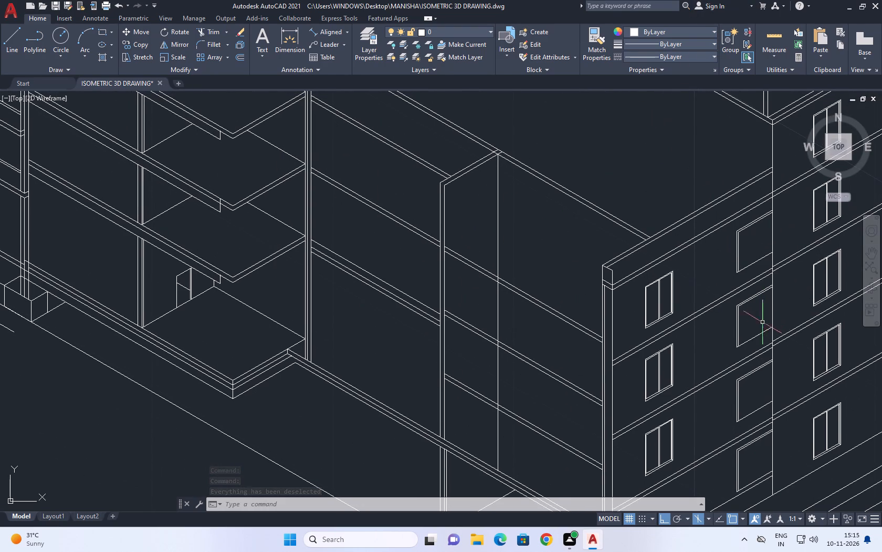
Draw a line about 3.8 units long at 30° from the column's inner edge at the top set of floor lines, crossing the vertical corner line.
middle_drag(498, 258, 509, 290)
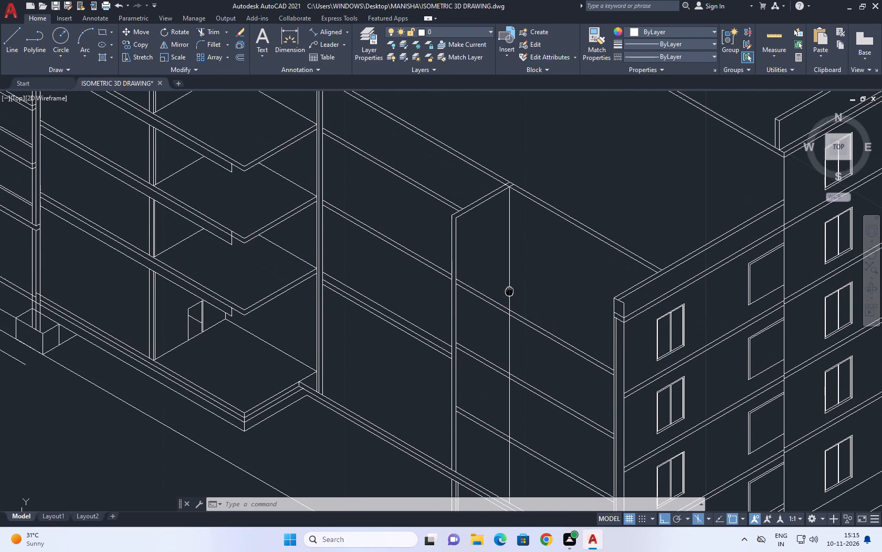
middle_drag(509, 290, 512, 292)
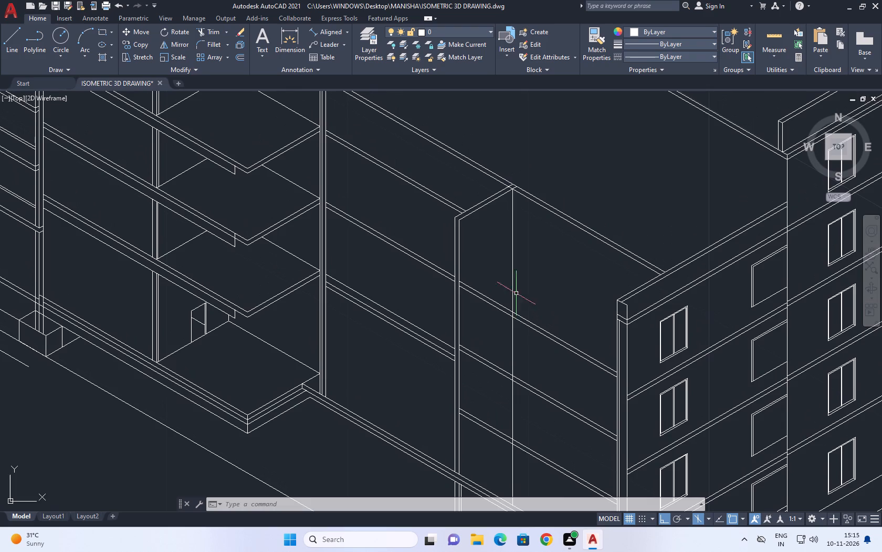
click(6, 47)
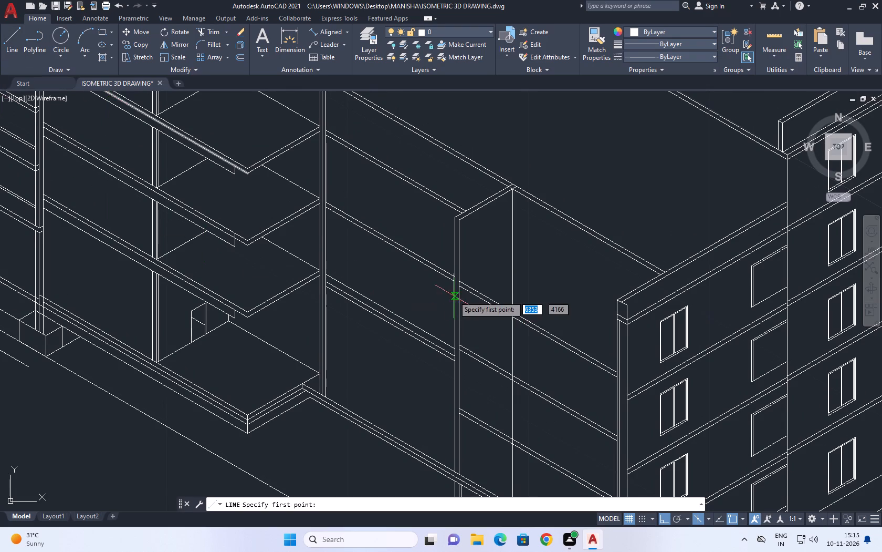
scroll(459, 281, up, 2)
click(459, 280)
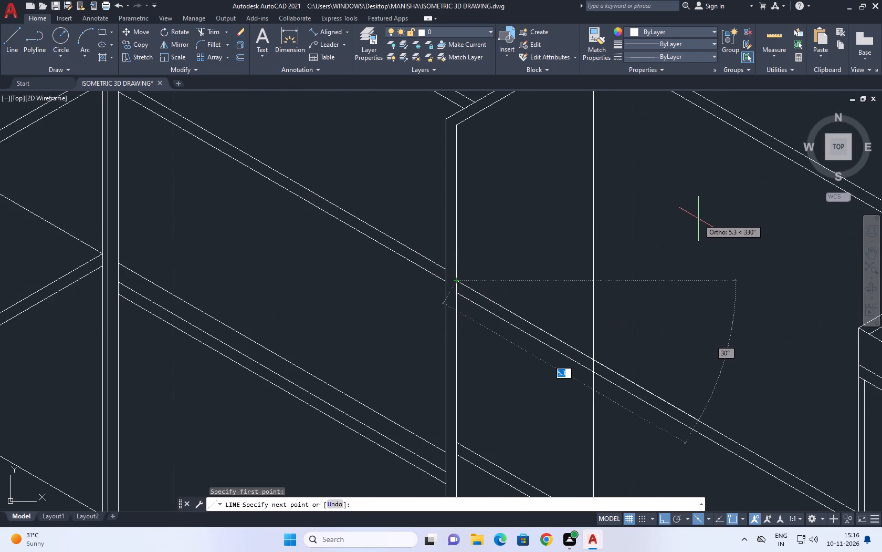
key(F5)
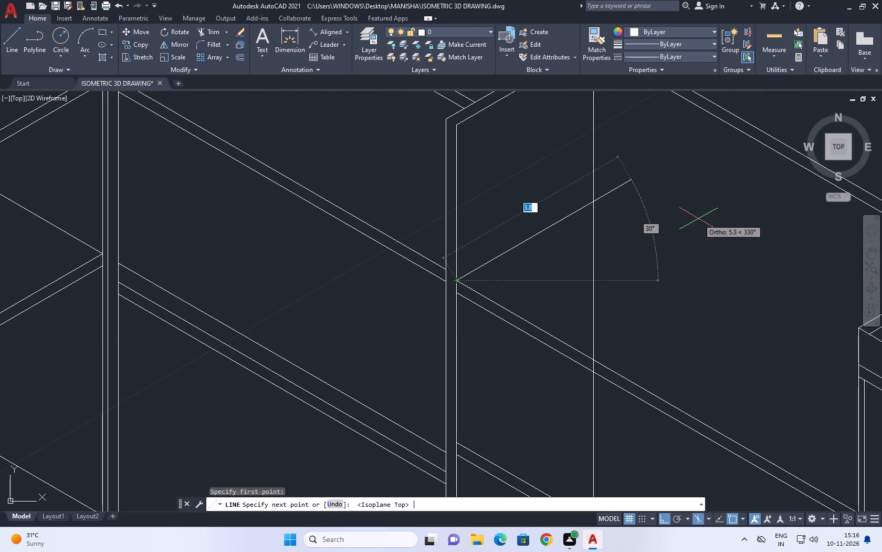
click(683, 210)
right_click(683, 210)
click(729, 233)
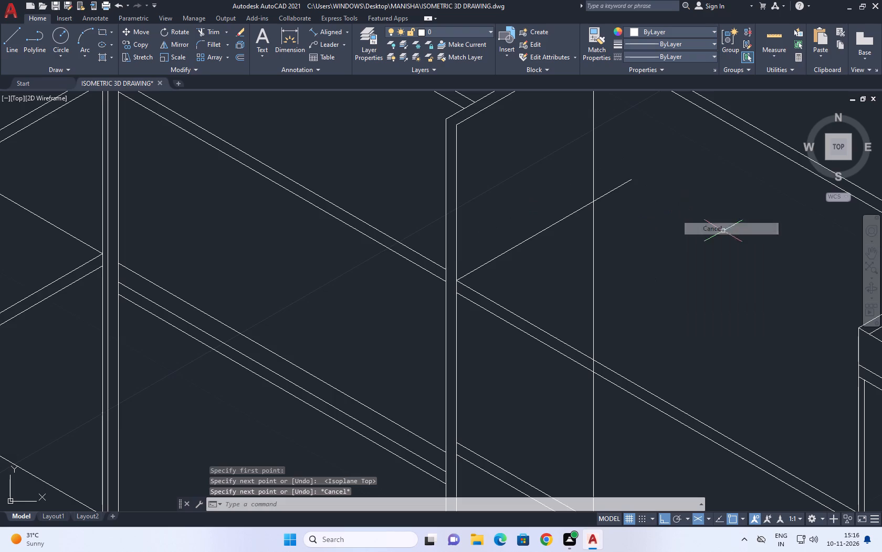
Draw a back floor-edge line about 5.9 units long at 330° from where the new line meets the vertical corner line, past the corner column.
scroll(679, 200, down, 1)
right_click(675, 207)
click(706, 217)
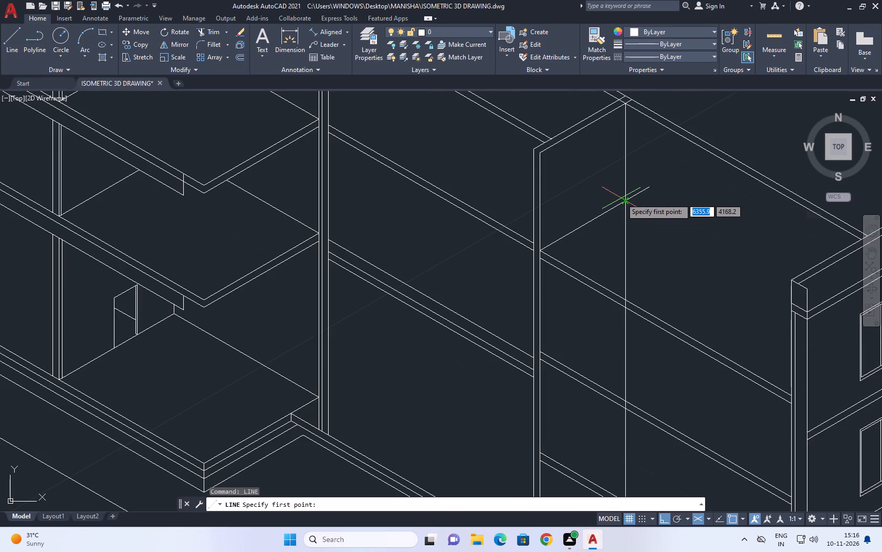
click(624, 205)
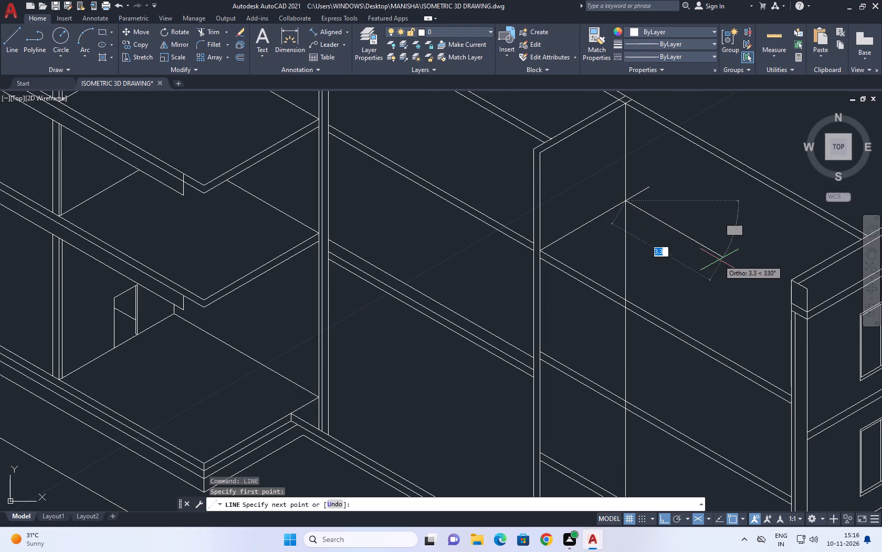
middle_drag(559, 275, 464, 284)
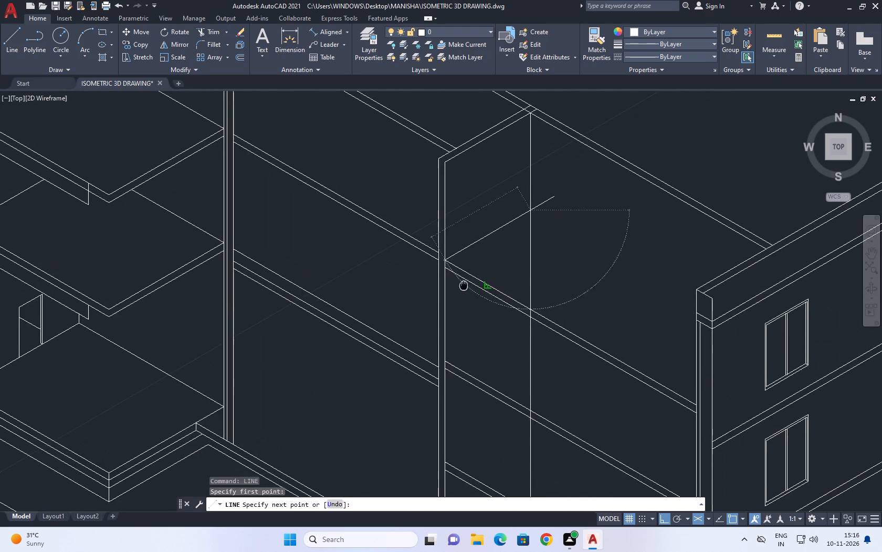
scroll(765, 312, up, 1)
scroll(694, 321, up, 2)
scroll(652, 298, up, 1)
click(593, 281)
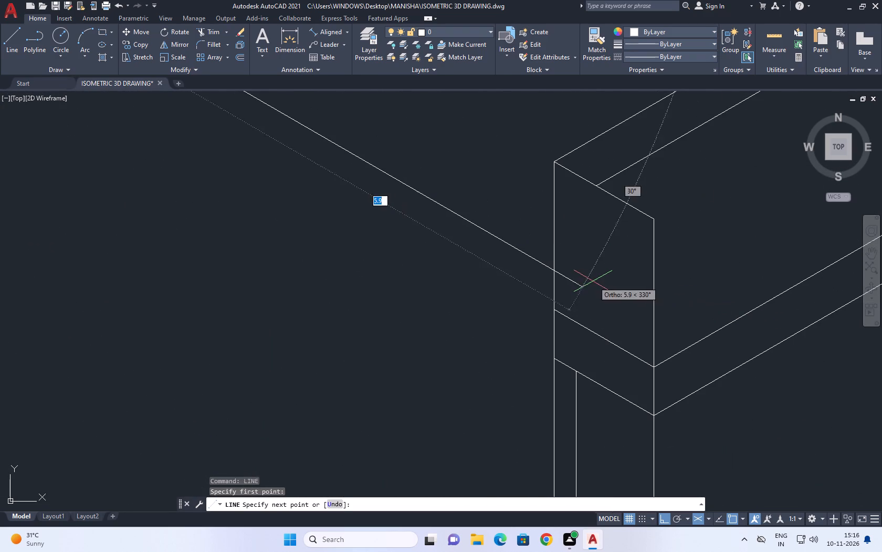
right_click(657, 237)
click(695, 259)
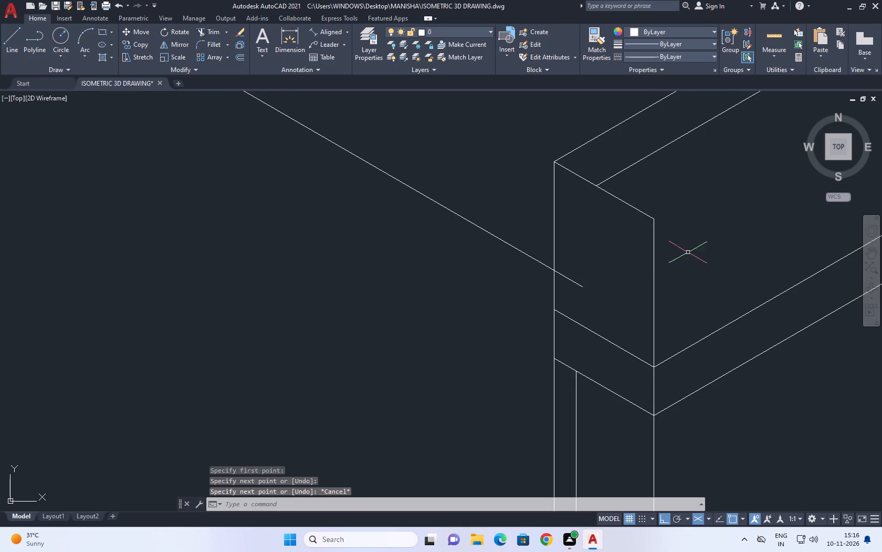
Trim the overhanging ends of the two new floor-edge lines at the corner column's edge and at the vertical corner line.
click(219, 34)
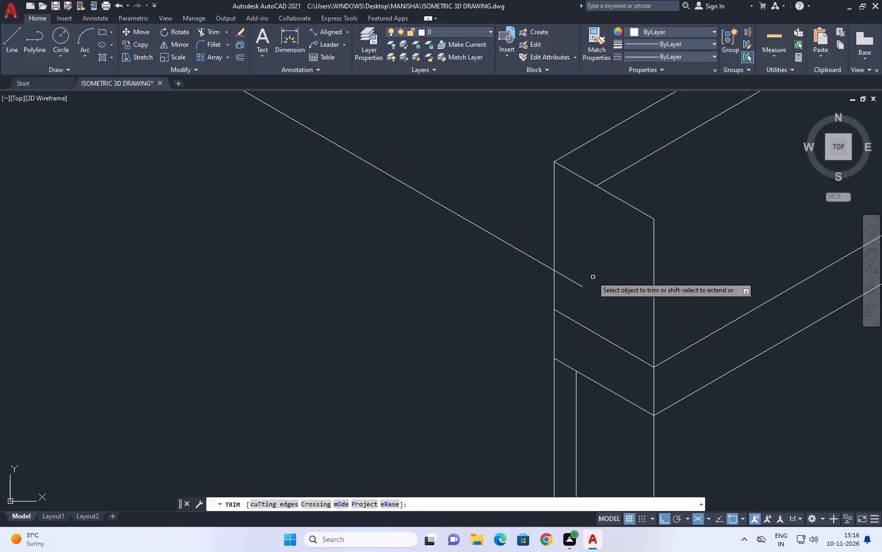
click(590, 274)
click(580, 287)
right_click(568, 262)
drag(581, 268, 581, 273)
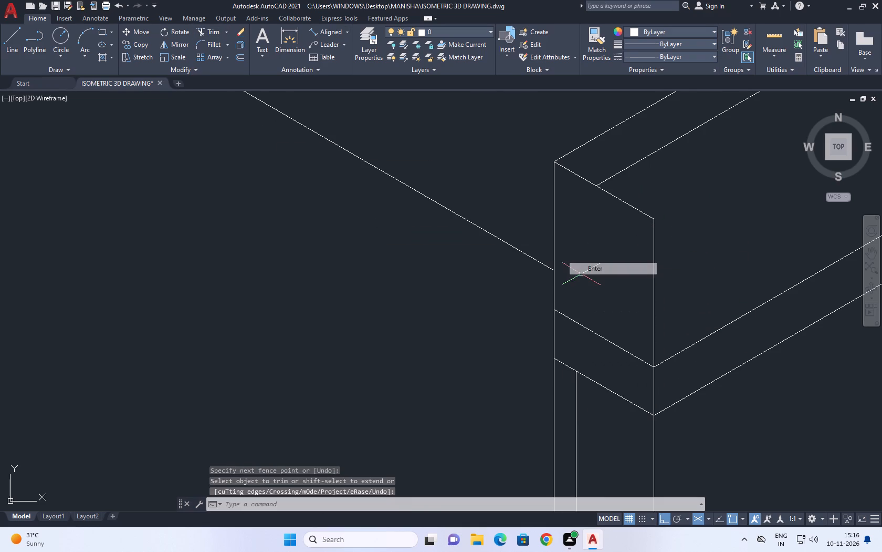
scroll(584, 279, down, 5)
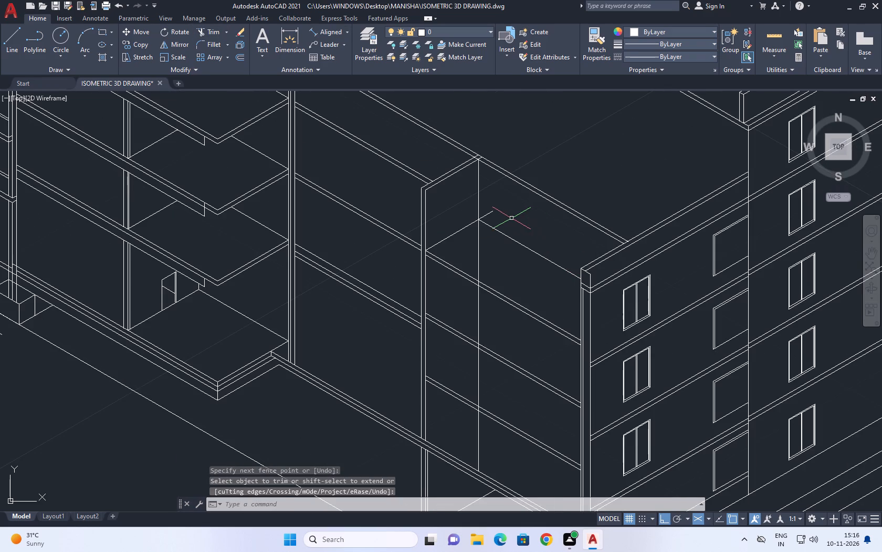
right_click(511, 218)
click(555, 230)
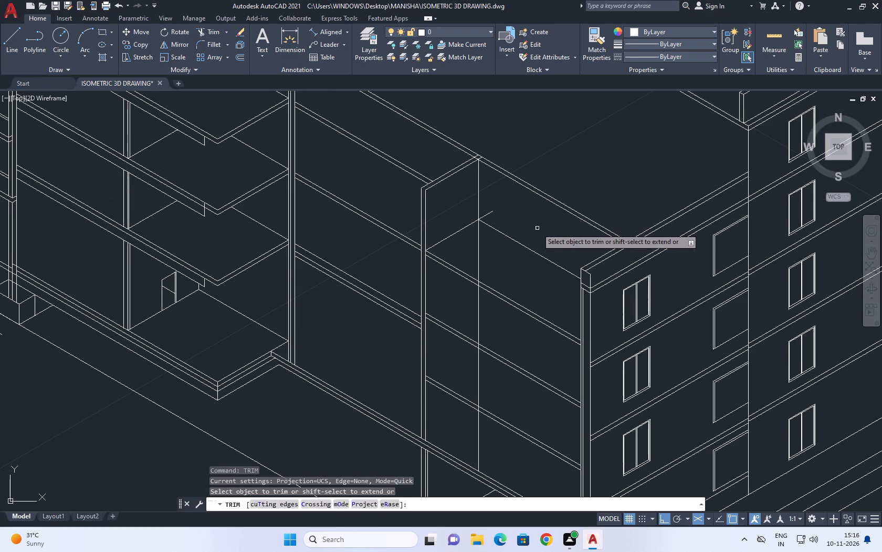
click(492, 212)
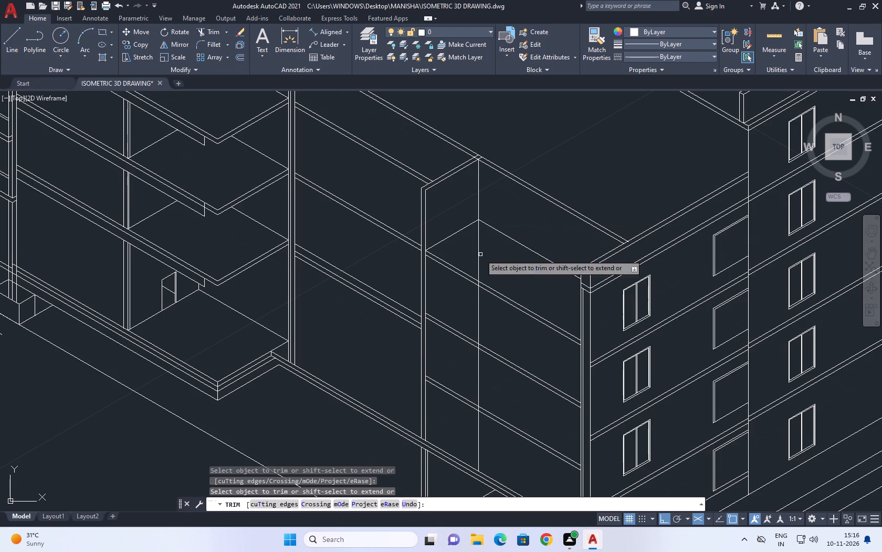
Trim the vertical corner line between the new floor-edge corner and the lower line of the top set of floor lines.
scroll(463, 261, up, 2)
click(491, 243)
click(569, 250)
scroll(505, 314, up, 2)
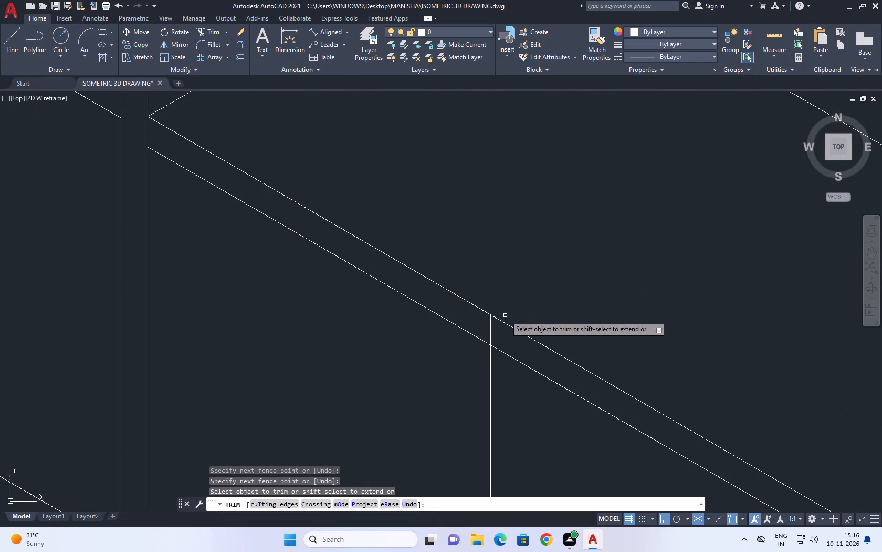
click(499, 332)
click(483, 323)
right_click(518, 272)
click(542, 285)
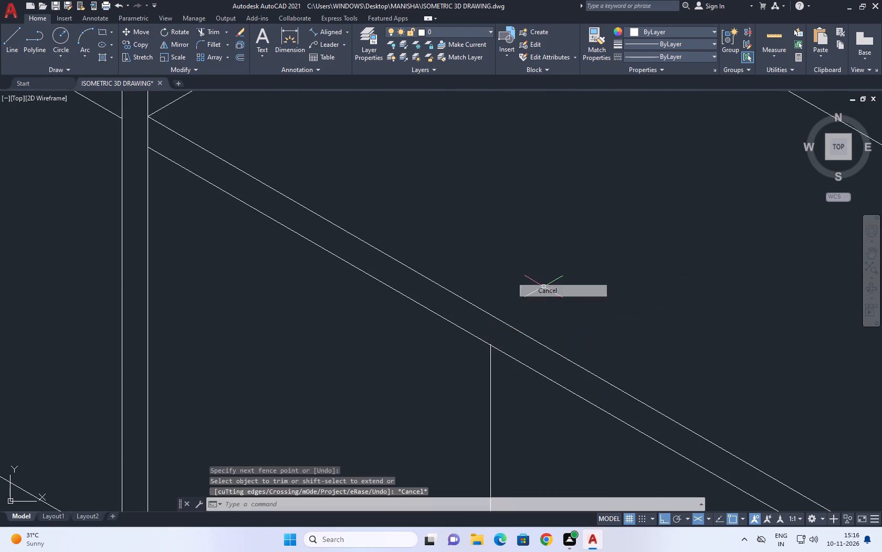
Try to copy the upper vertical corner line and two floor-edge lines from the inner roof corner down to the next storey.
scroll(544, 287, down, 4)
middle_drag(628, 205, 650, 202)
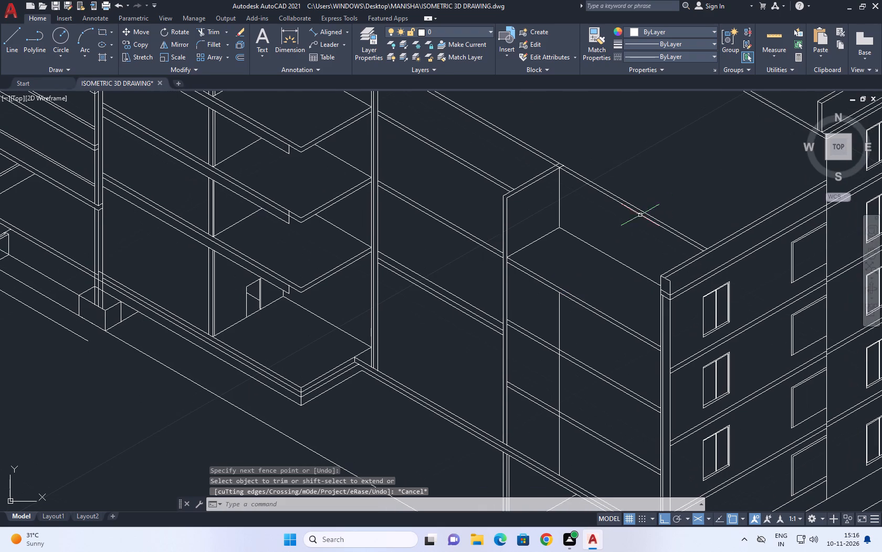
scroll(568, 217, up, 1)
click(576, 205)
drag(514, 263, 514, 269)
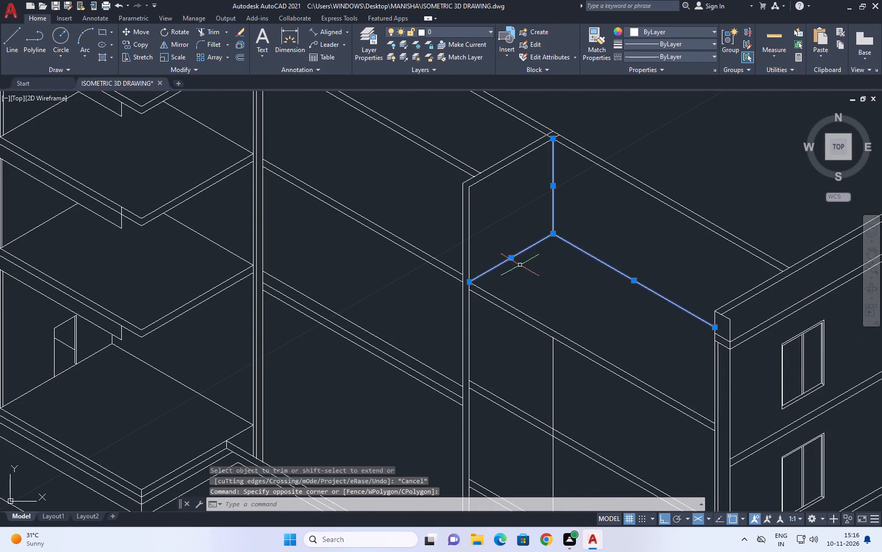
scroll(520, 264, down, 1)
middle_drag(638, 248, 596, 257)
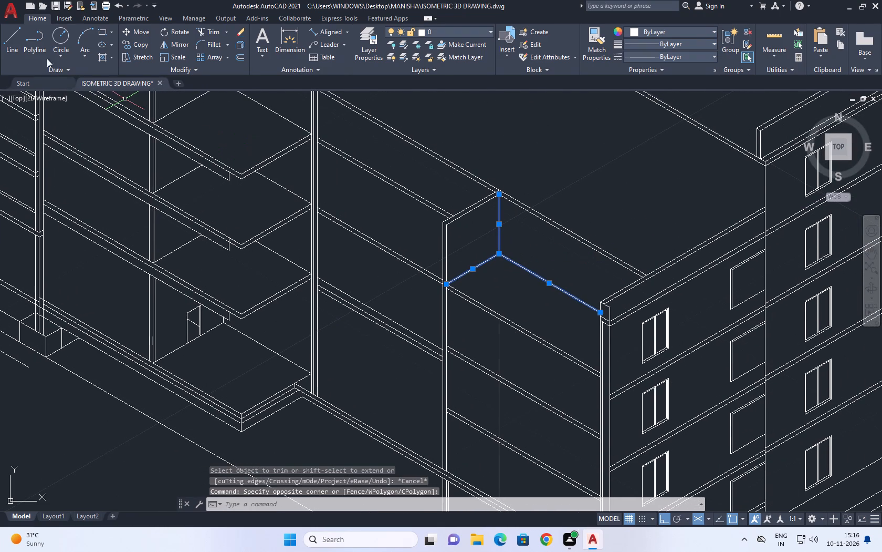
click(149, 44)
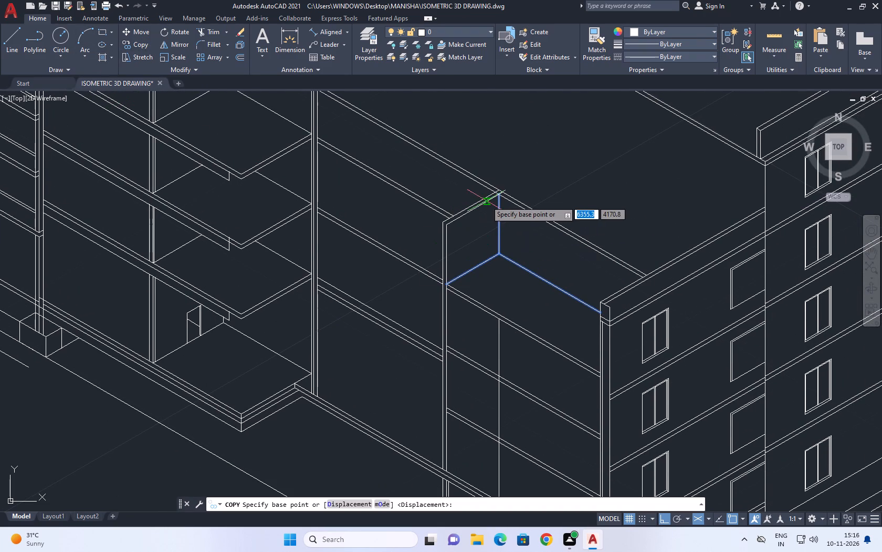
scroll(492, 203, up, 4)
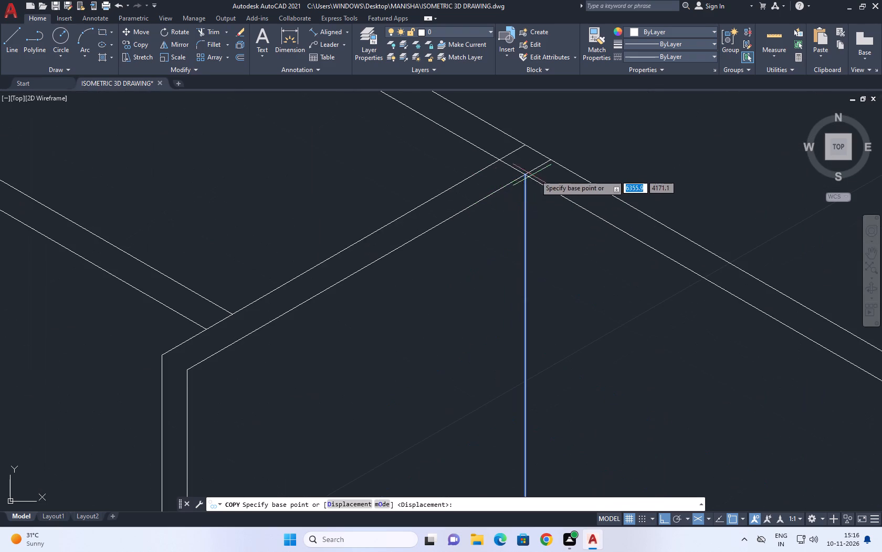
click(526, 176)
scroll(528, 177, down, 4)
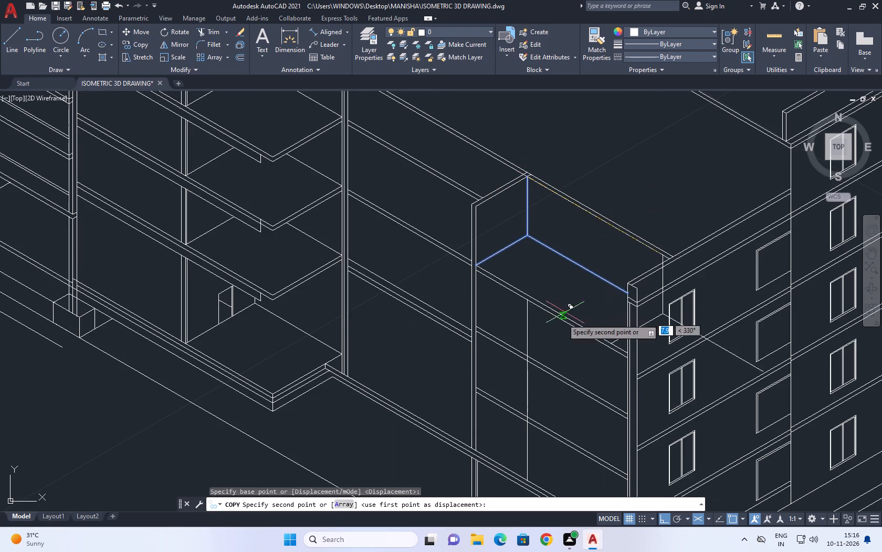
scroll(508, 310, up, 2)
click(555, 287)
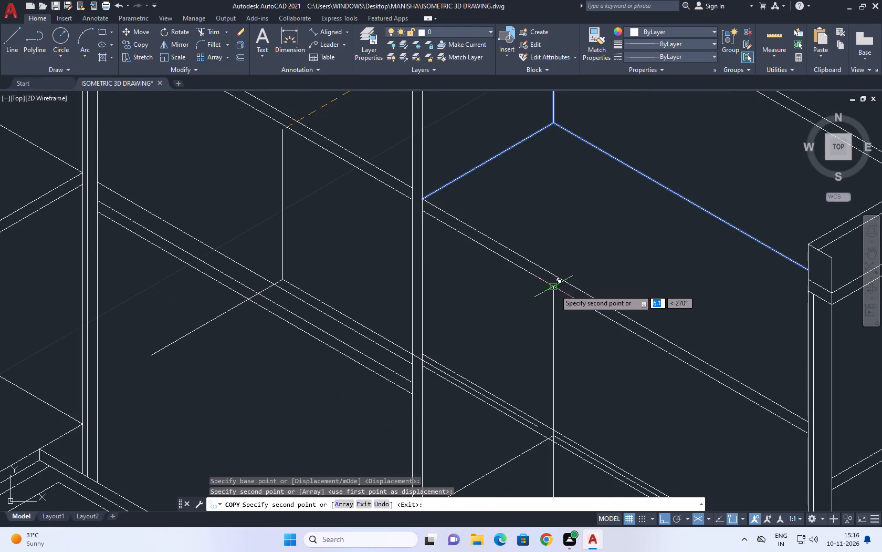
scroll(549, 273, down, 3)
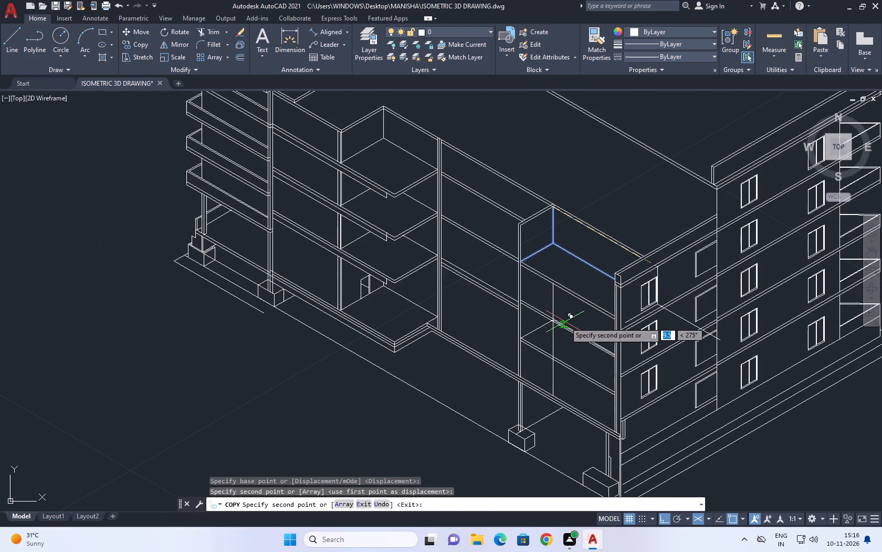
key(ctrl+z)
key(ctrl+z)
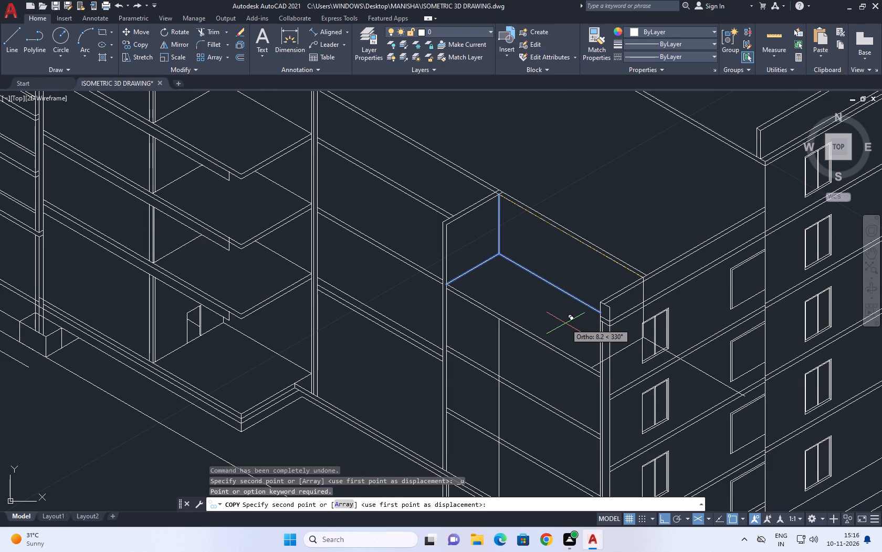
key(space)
Draw a floor-edge line at 30° from where the second set of floor lines meets the bay's inner column, past the upper floor lines.
middle_click(523, 373)
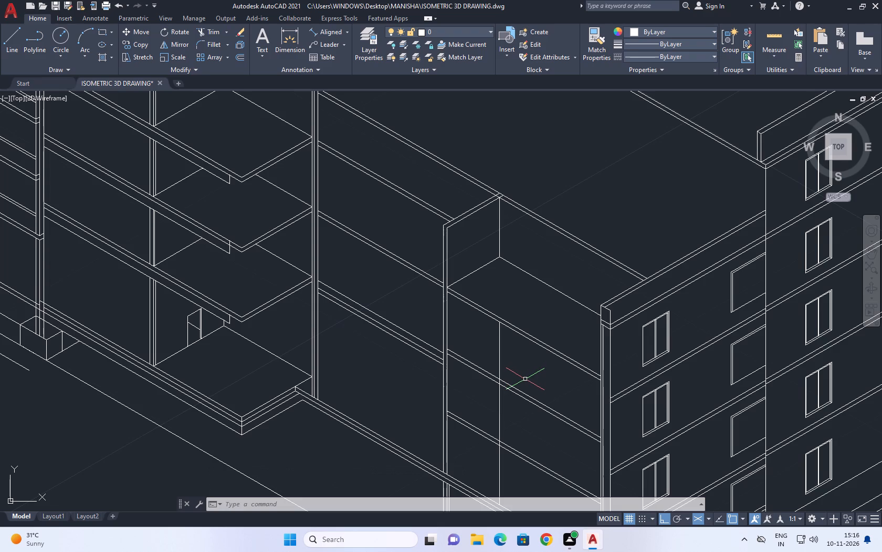
middle_drag(525, 384, 535, 410)
scroll(370, 284, up, 1)
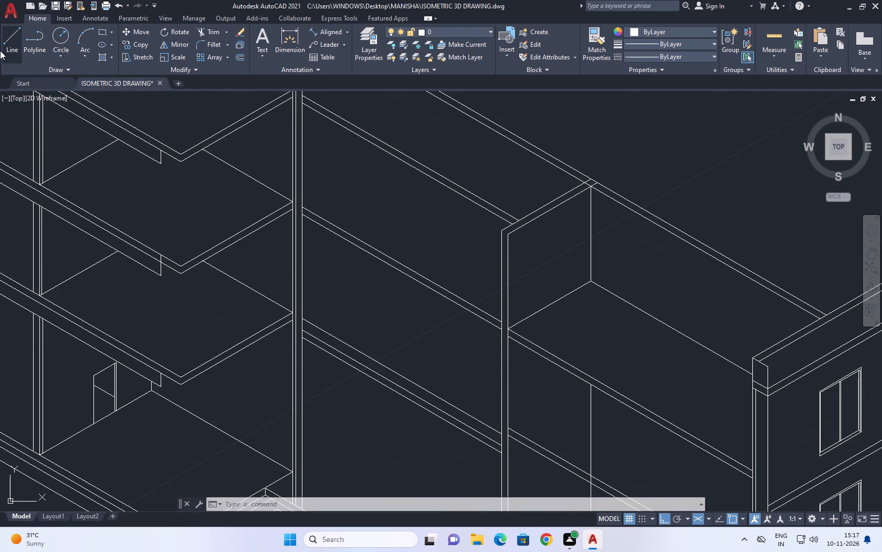
click(0, 50)
middle_drag(509, 304, 421, 262)
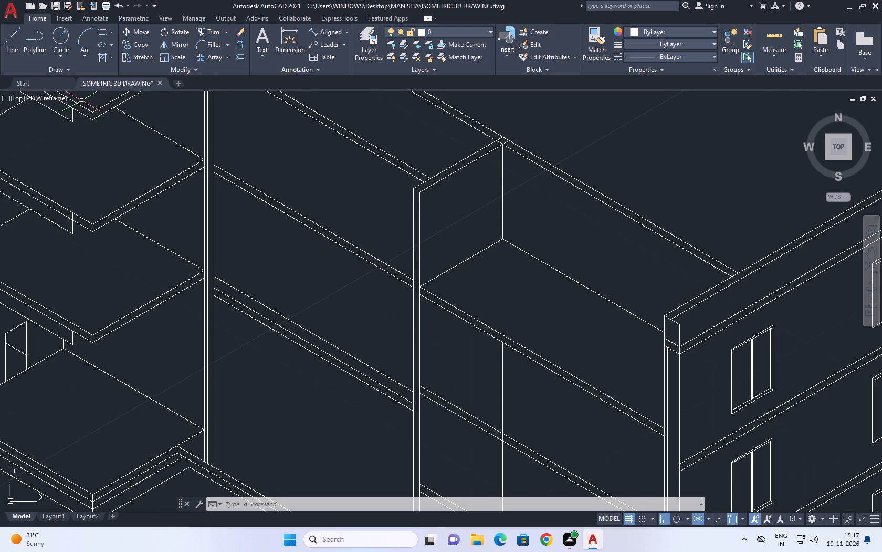
click(10, 43)
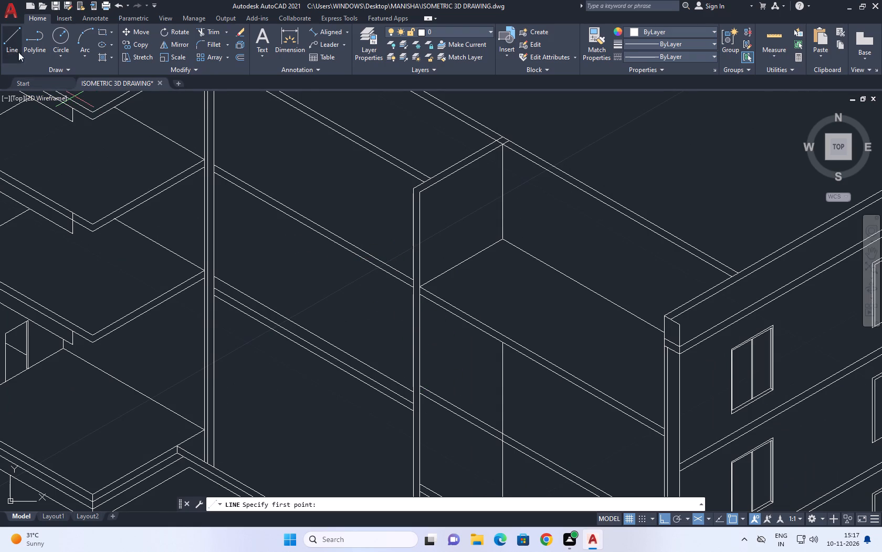
middle_click(344, 257)
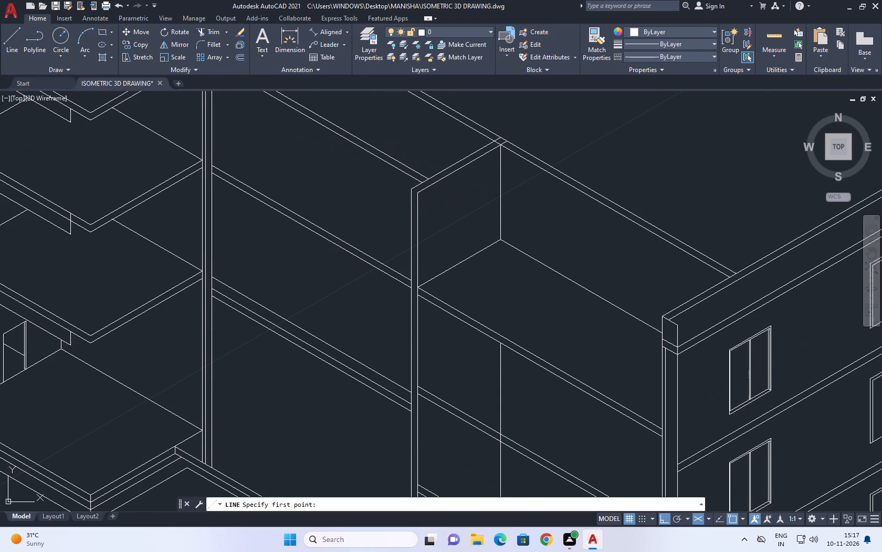
scroll(345, 262, down, 3)
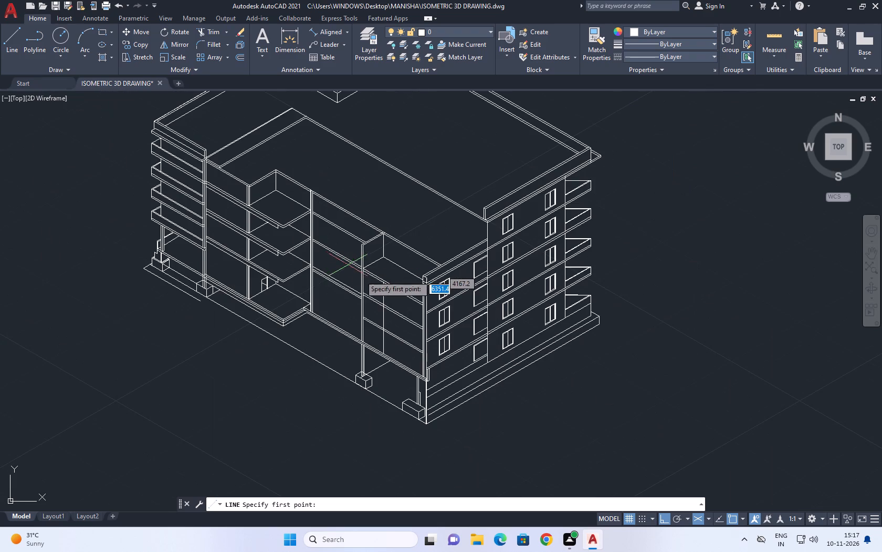
scroll(391, 309, up, 3)
scroll(279, 251, up, 1)
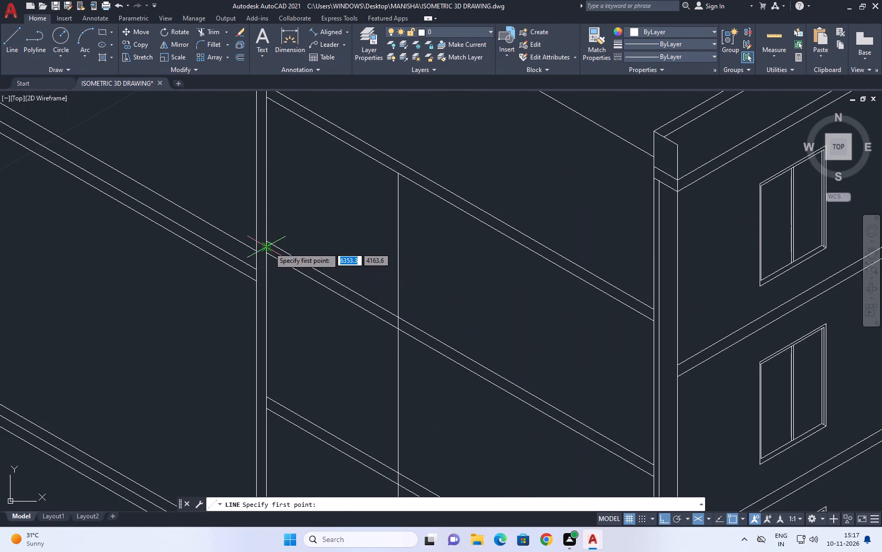
click(269, 247)
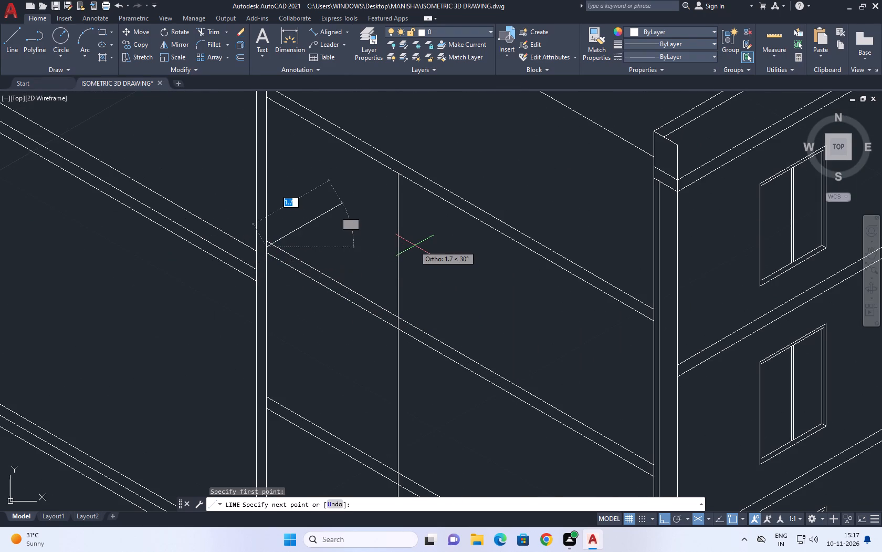
key(F5)
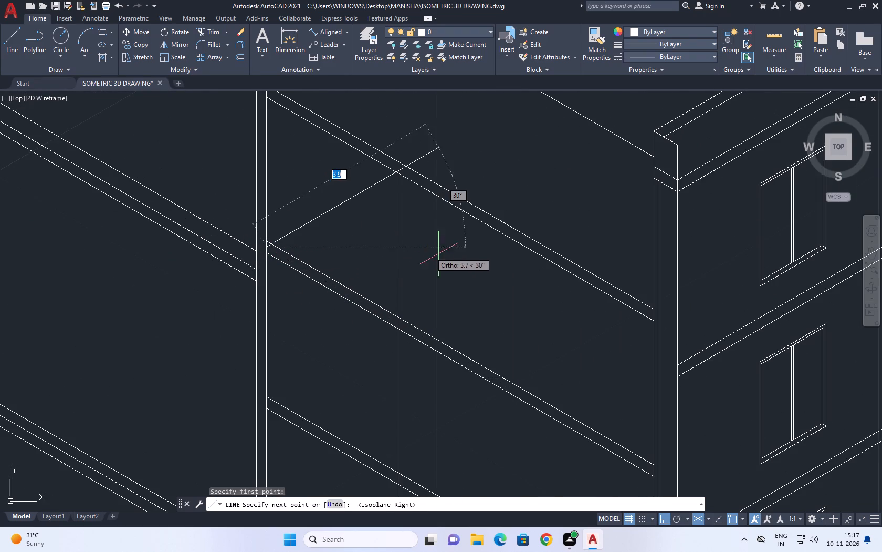
click(517, 172)
key(Escape)
Trim the overhanging end of the new floor-edge line back to the lower line of the top set of floor lines.
middle_drag(441, 169, 473, 238)
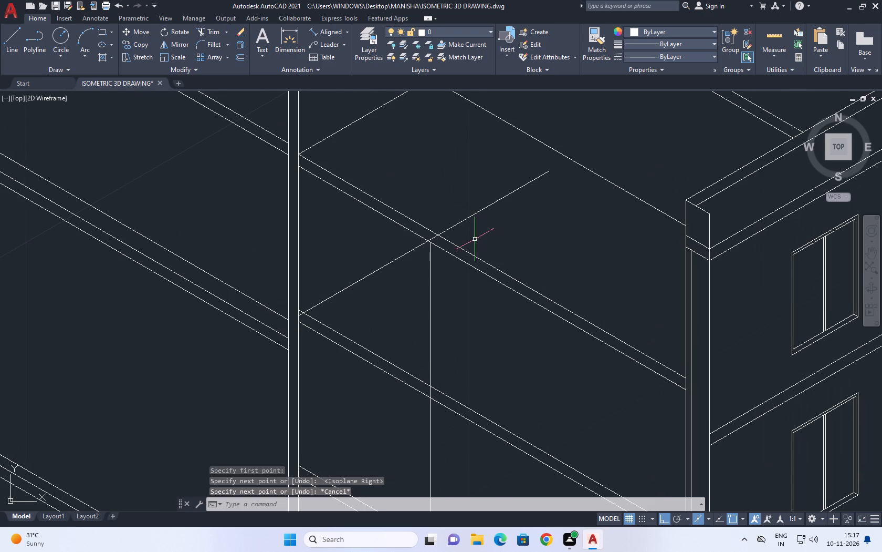
key(t)
text(R)
key(space)
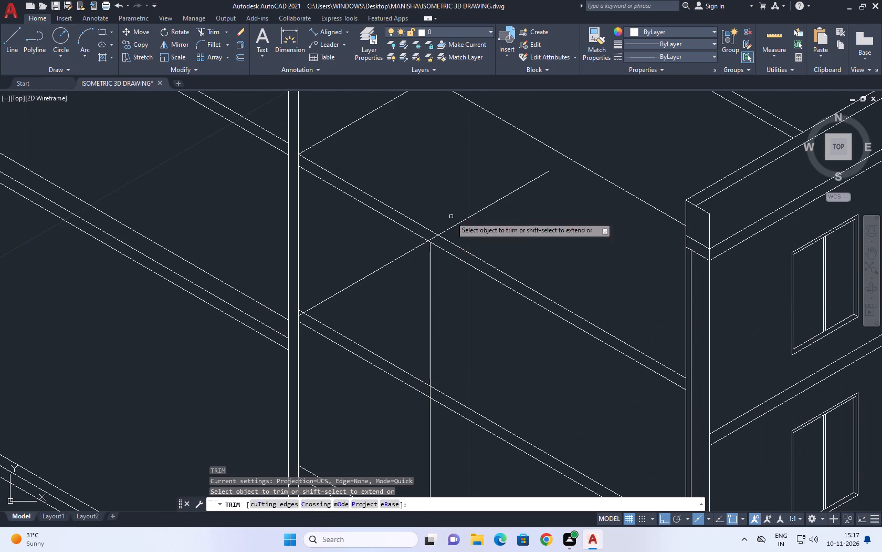
scroll(421, 231, up, 2)
click(459, 251)
click(436, 240)
drag(585, 238, 575, 231)
click(480, 186)
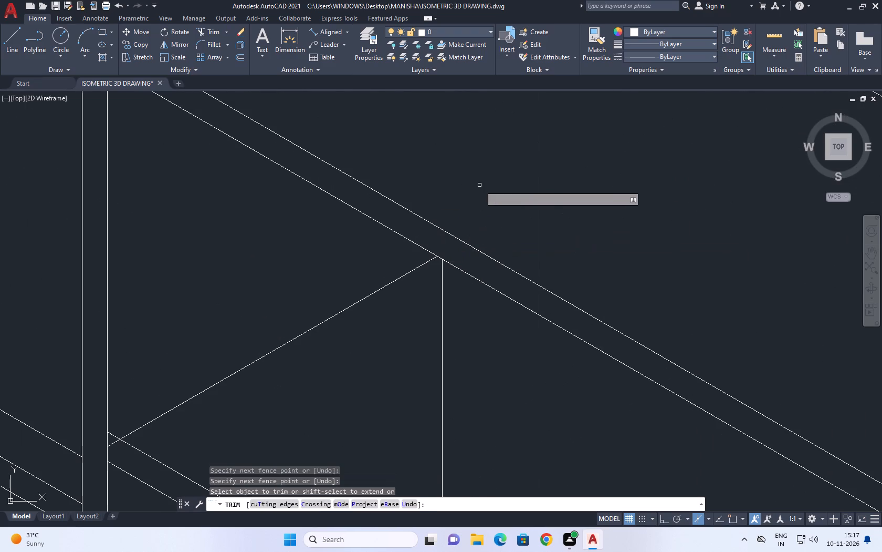
scroll(480, 186, down, 5)
key(space)
Draw a line from the top of the vertical corner line diagonally down to the second set of floor lines at the corner column.
scroll(531, 227, down, 1)
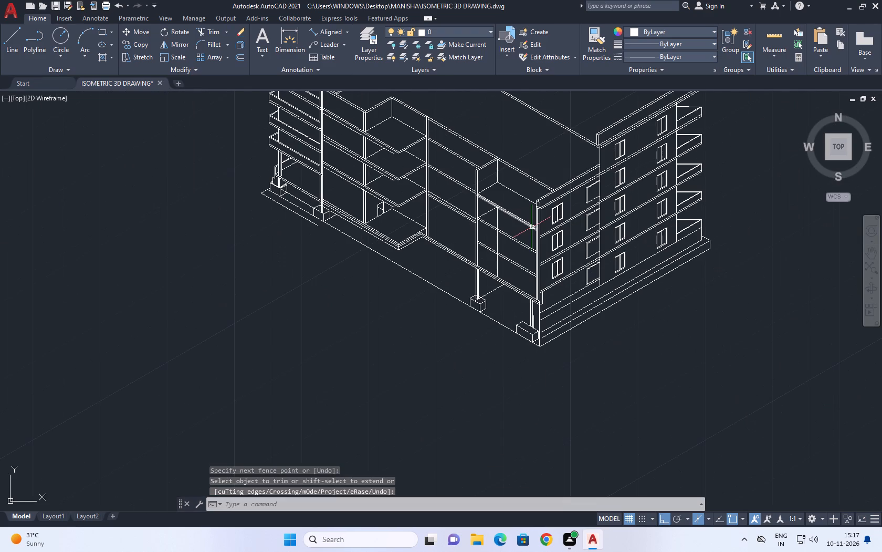
text(L)
key(space)
scroll(510, 216, up, 2)
scroll(471, 197, up, 2)
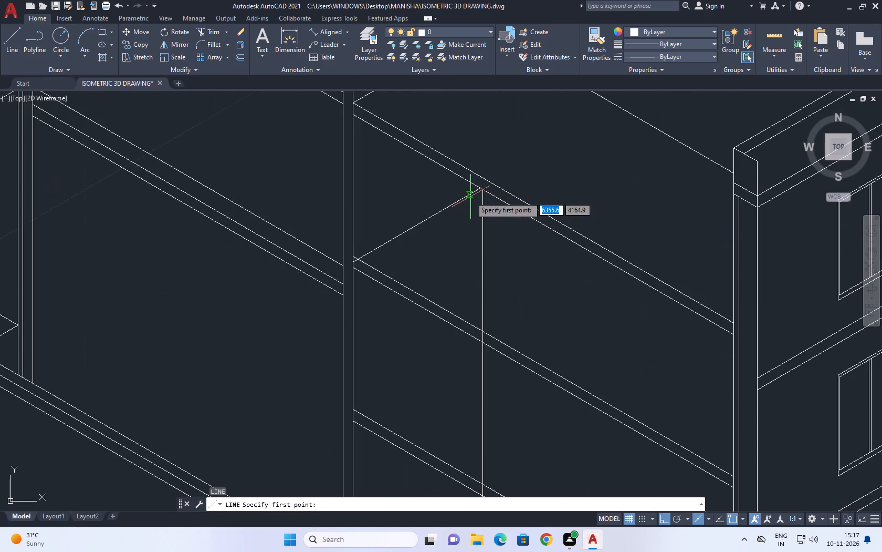
scroll(483, 191, up, 1)
click(482, 190)
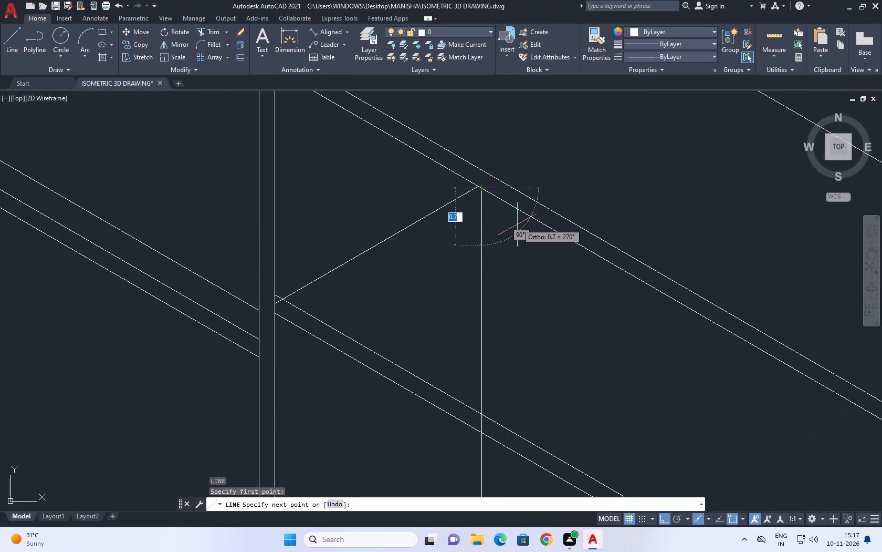
key(F5)
scroll(519, 227, down, 3)
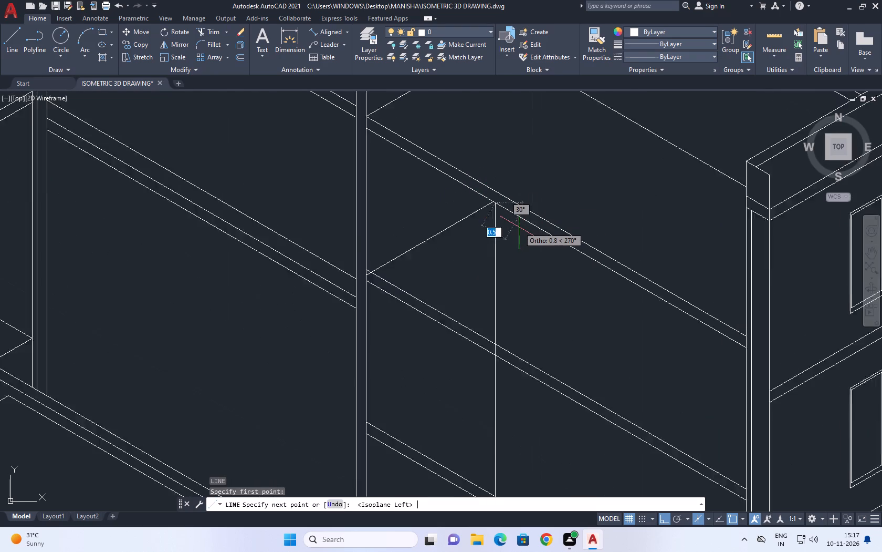
scroll(519, 227, down, 1)
click(666, 390)
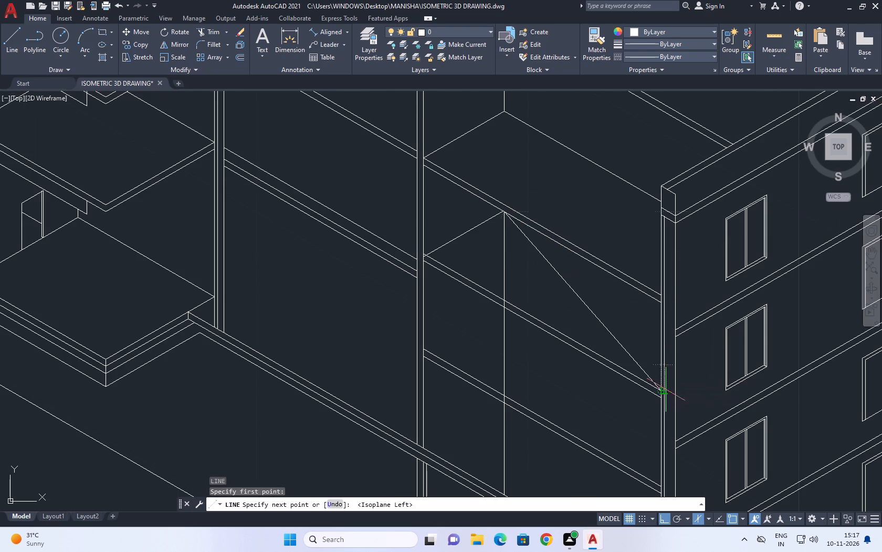
key(Escape)
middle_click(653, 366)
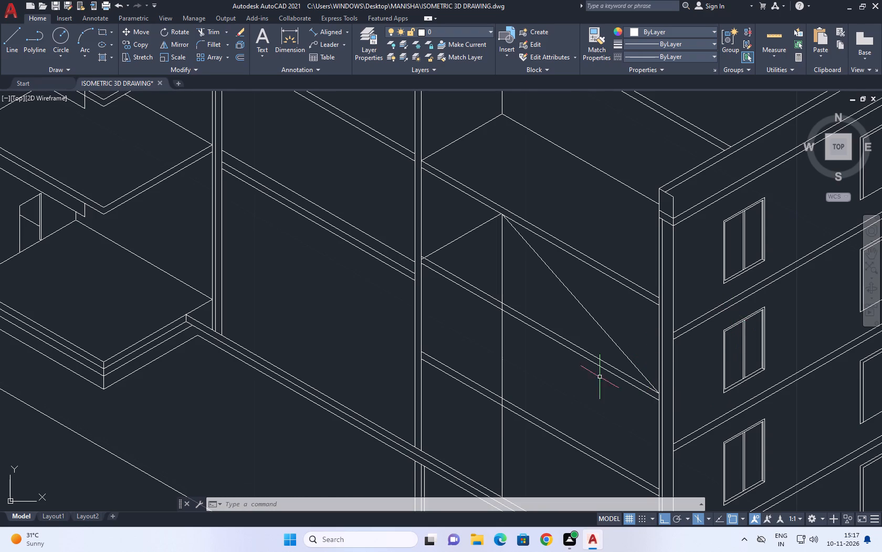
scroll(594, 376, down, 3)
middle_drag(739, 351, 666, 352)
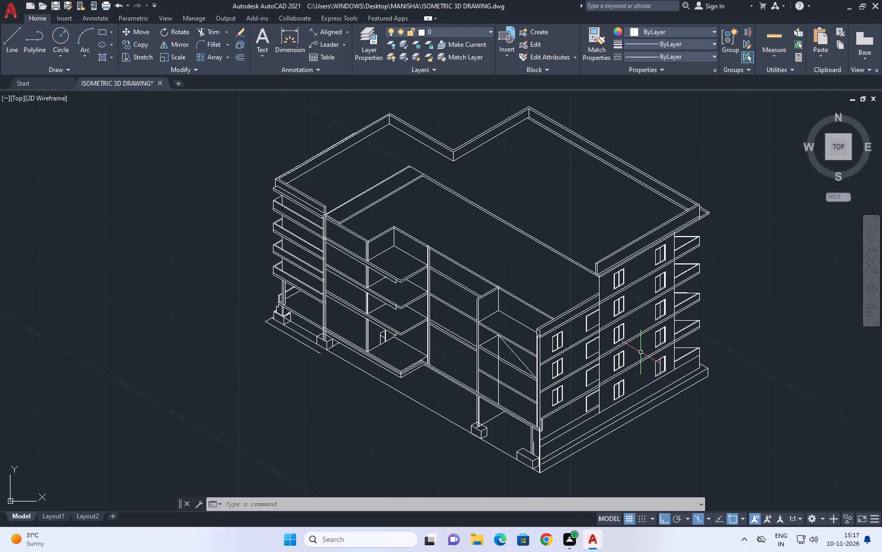
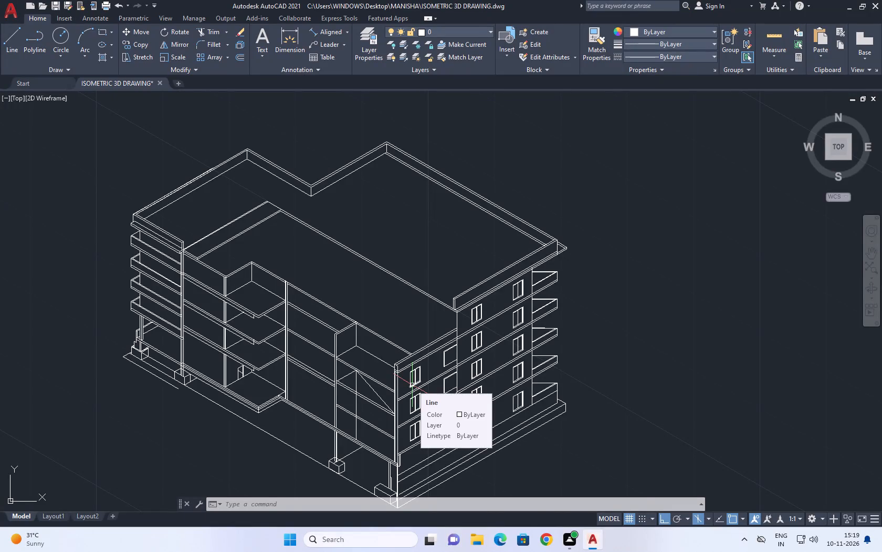
Delete the diagonal line running from the top of the bay's vertical corner line to the corner column.
scroll(398, 395, up, 1)
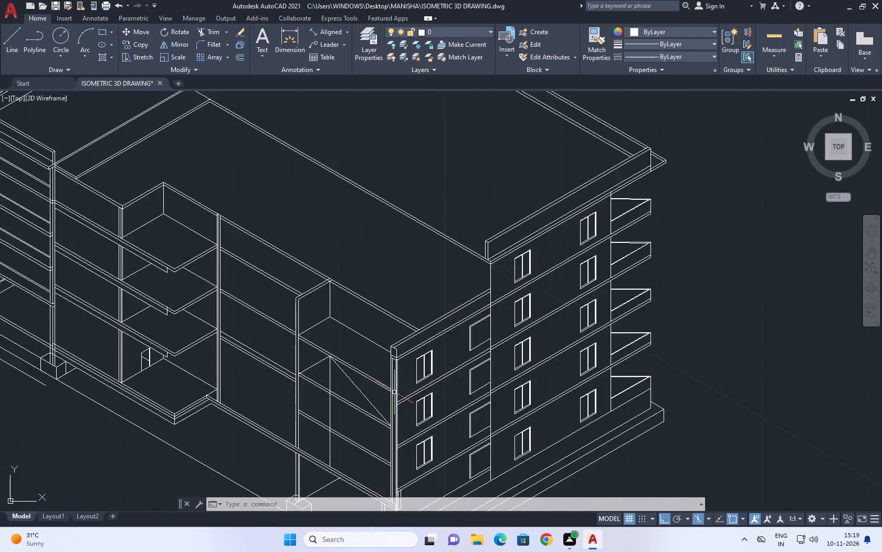
scroll(394, 392, up, 2)
middle_drag(314, 396, 422, 351)
click(458, 341)
double_click(450, 335)
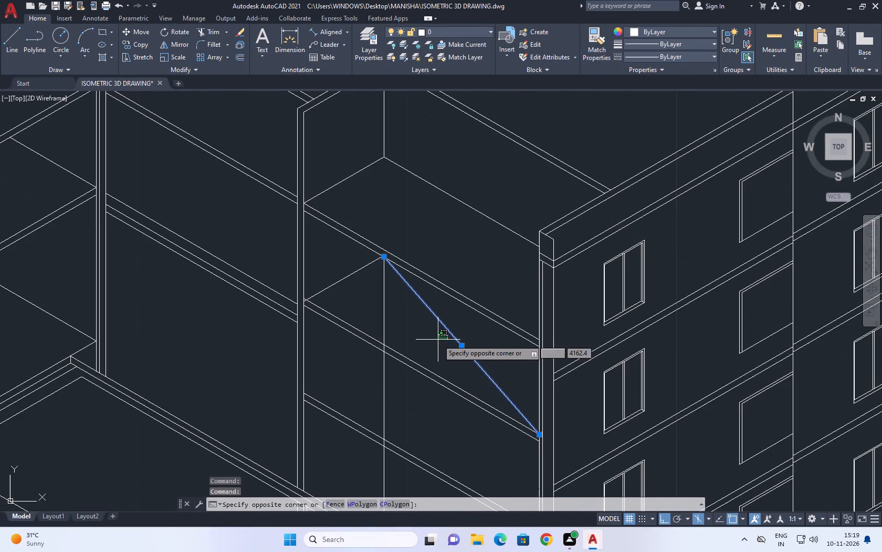
key(Delete)
key(Escape)
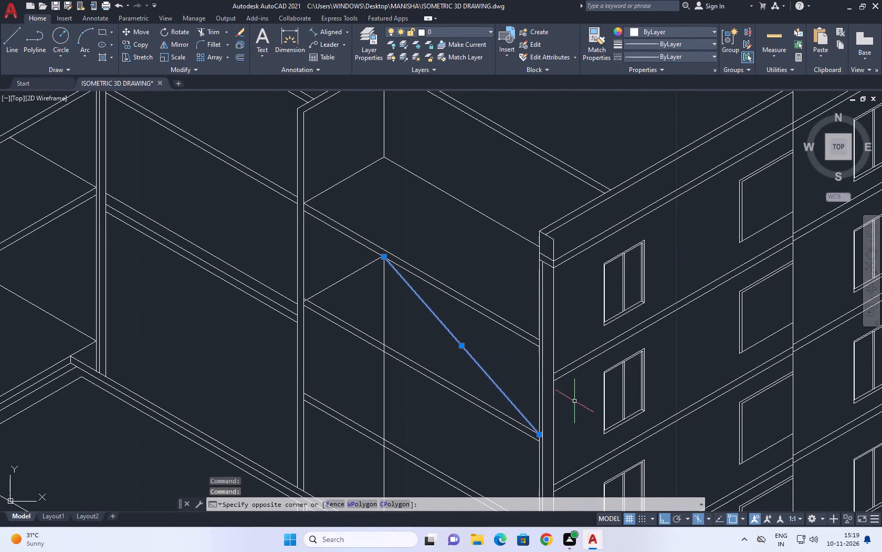
key(Escape)
click(533, 387)
click(485, 383)
key(Delete)
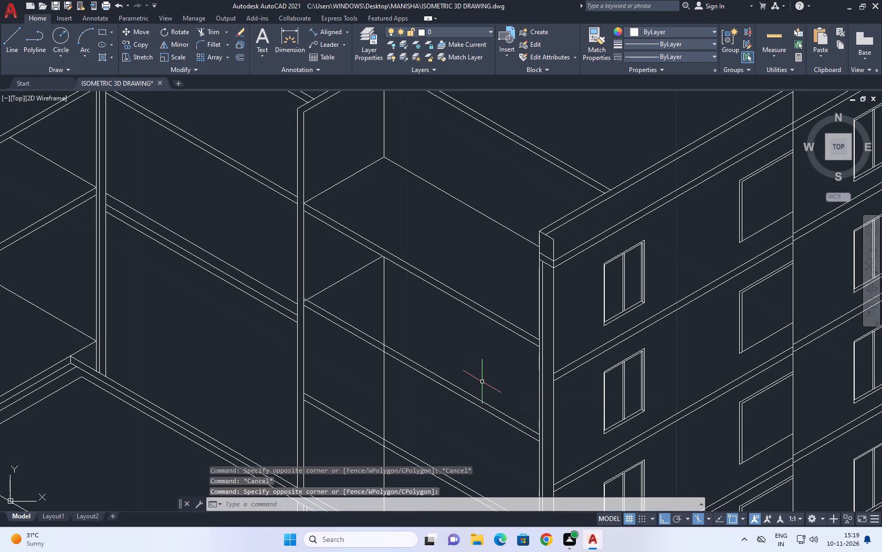
Trim the vertical corner line where it crosses between the double lines of the second and third sets of floor lines.
middle_drag(401, 318, 409, 335)
text(TR)
key(space)
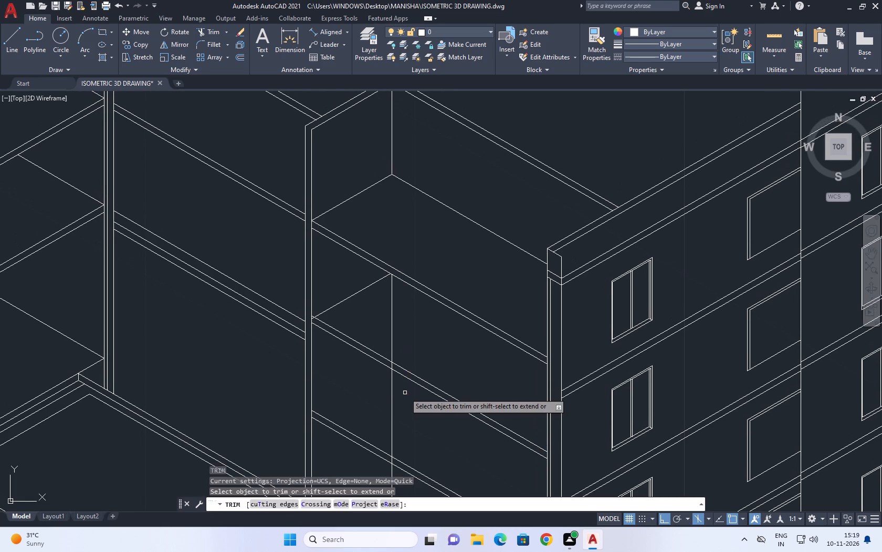
scroll(396, 380, up, 2)
click(382, 347)
scroll(471, 328, down, 2)
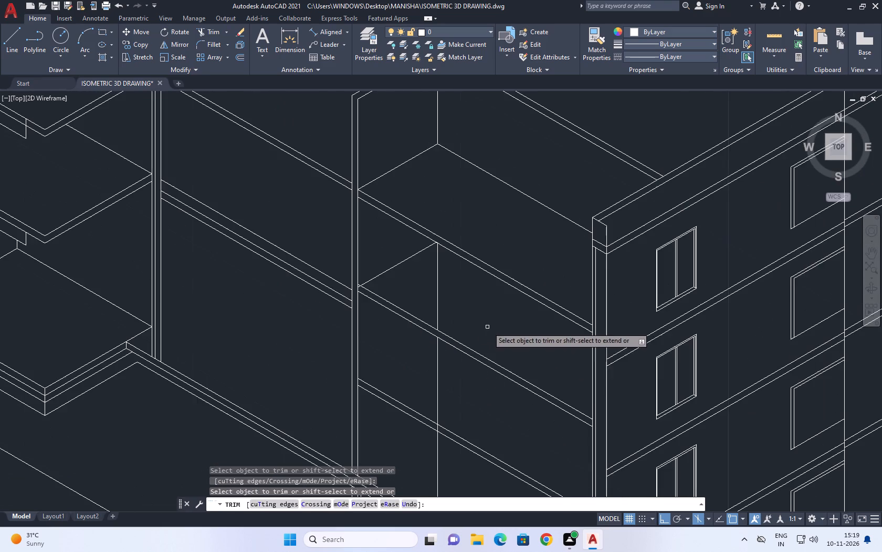
middle_drag(425, 386, 507, 349)
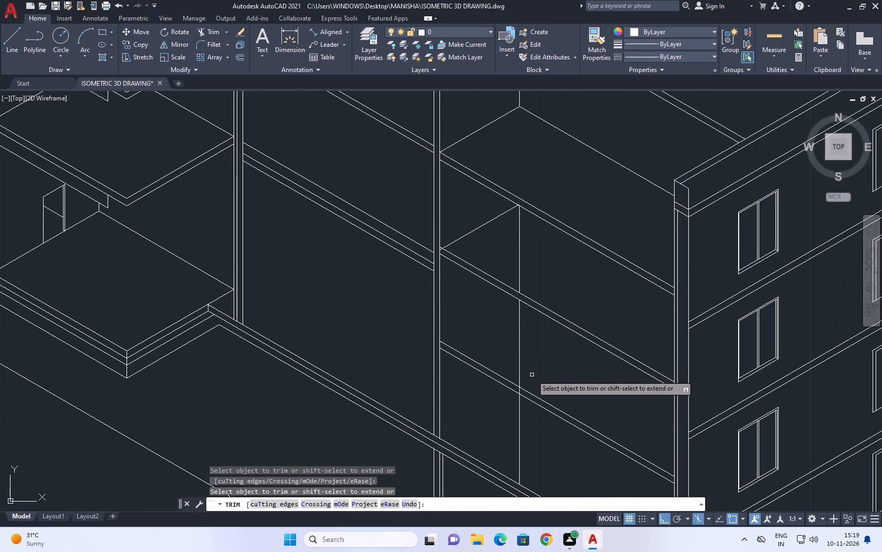
click(519, 392)
middle_drag(526, 391, 522, 285)
key(Escape)
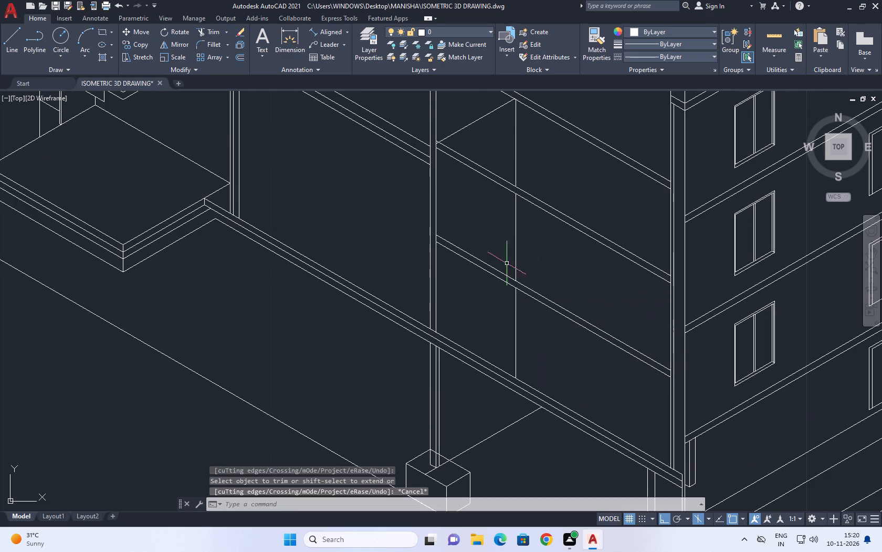
Move the bay's sloping floor-edge line so its lower end meets the upper line of the second floor set at the inner column.
middle_drag(504, 247, 532, 319)
middle_drag(526, 245, 527, 248)
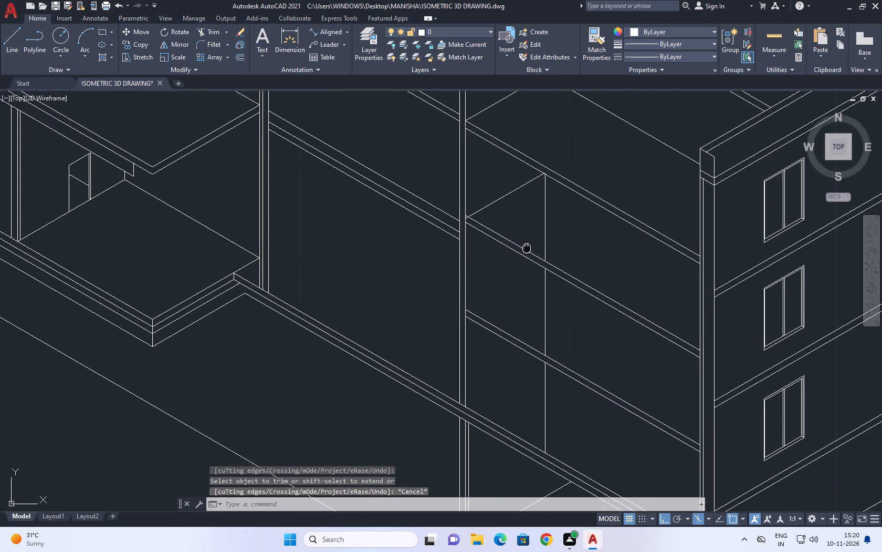
middle_drag(527, 248, 527, 255)
scroll(502, 236, up, 2)
drag(486, 222, 475, 211)
click(434, 170)
middle_drag(446, 187, 469, 283)
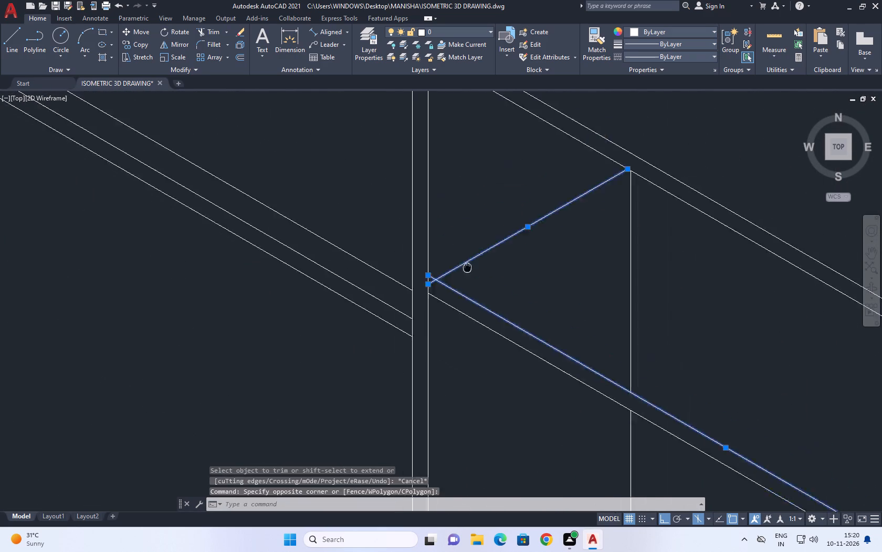
middle_drag(469, 283, 476, 328)
key(Escape)
drag(513, 345, 511, 331)
click(494, 293)
key(m)
key(space)
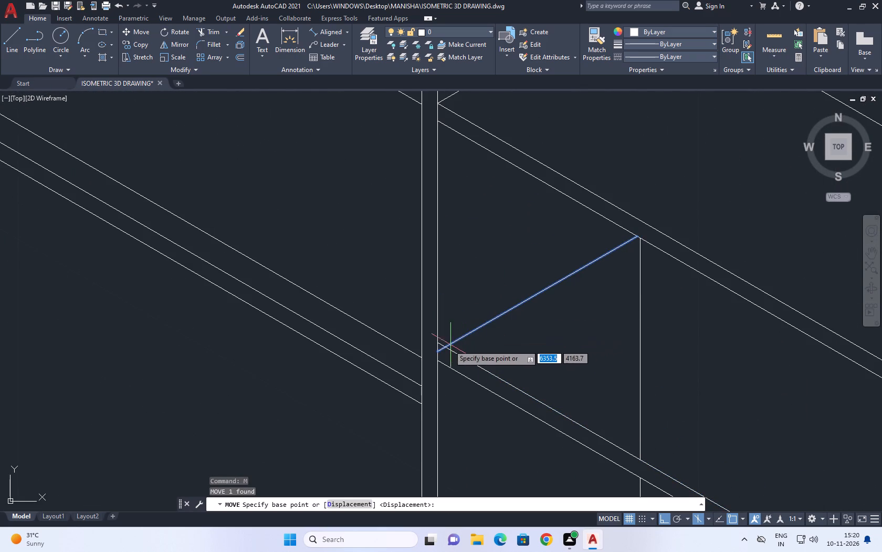
scroll(440, 347, up, 3)
click(421, 372)
click(423, 332)
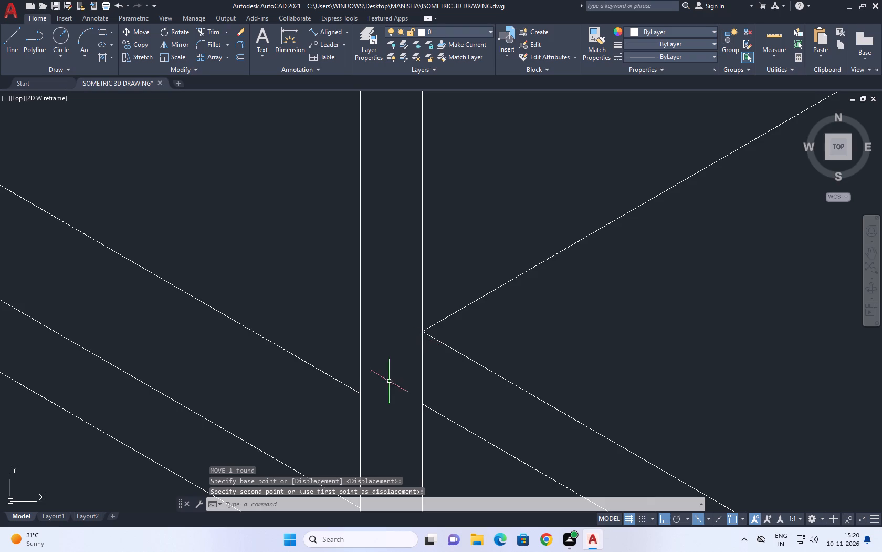
Trim the moved floor-edge line's overhanging end back to the lower line of the top set of floor lines.
scroll(449, 362, down, 3)
middle_drag(568, 274, 563, 309)
key(t)
key(r)
key(space)
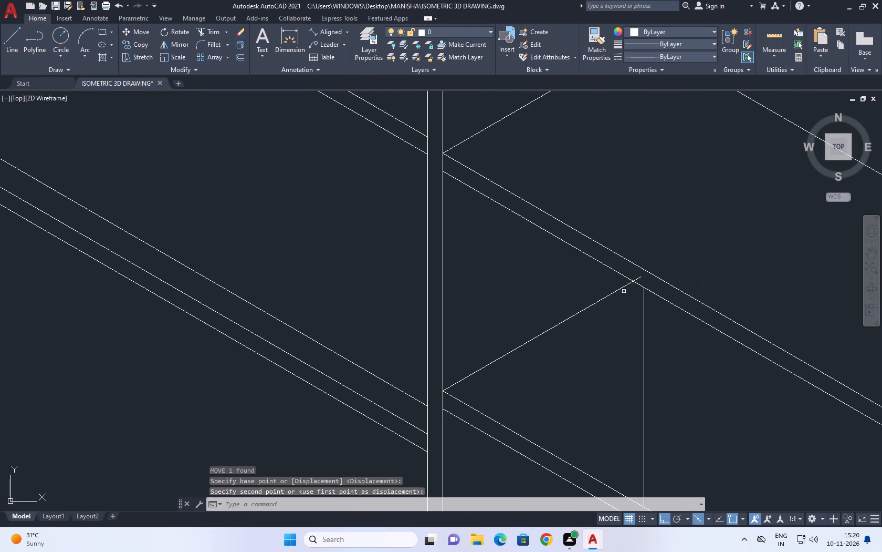
scroll(627, 280, up, 2)
click(642, 279)
scroll(645, 267, down, 6)
key(space)
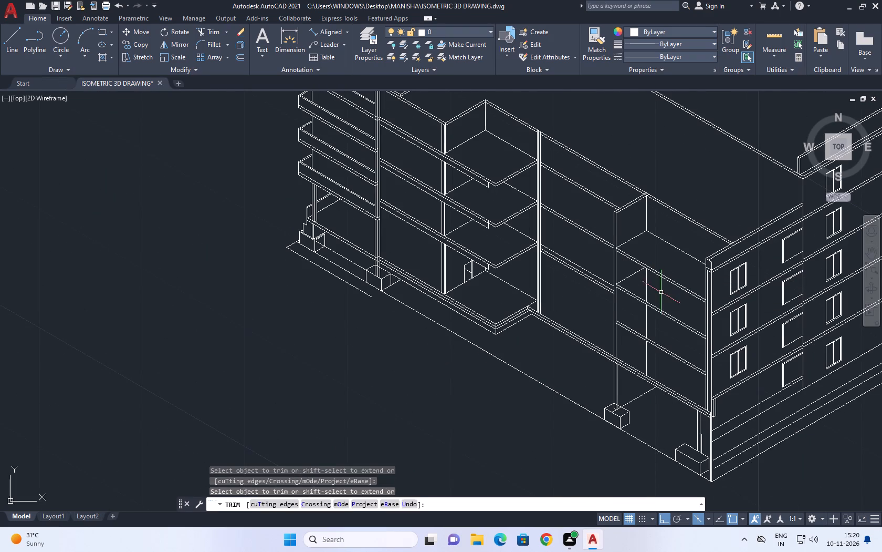
Draw a 30° floor-edge line from the third floor set's upper line at the inner column, past the second set of floor lines.
middle_drag(660, 291, 663, 298)
scroll(646, 319, up, 3)
key(l)
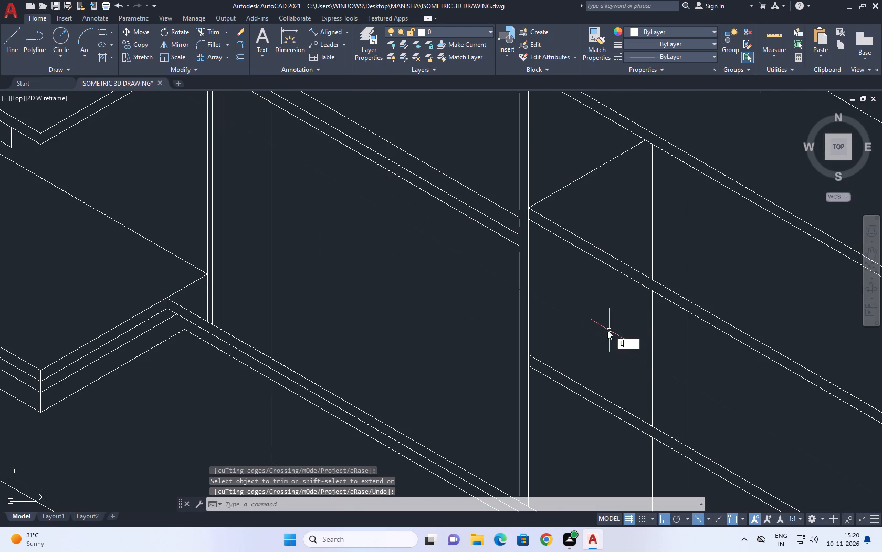
key(space)
click(530, 354)
scroll(678, 308, up, 1)
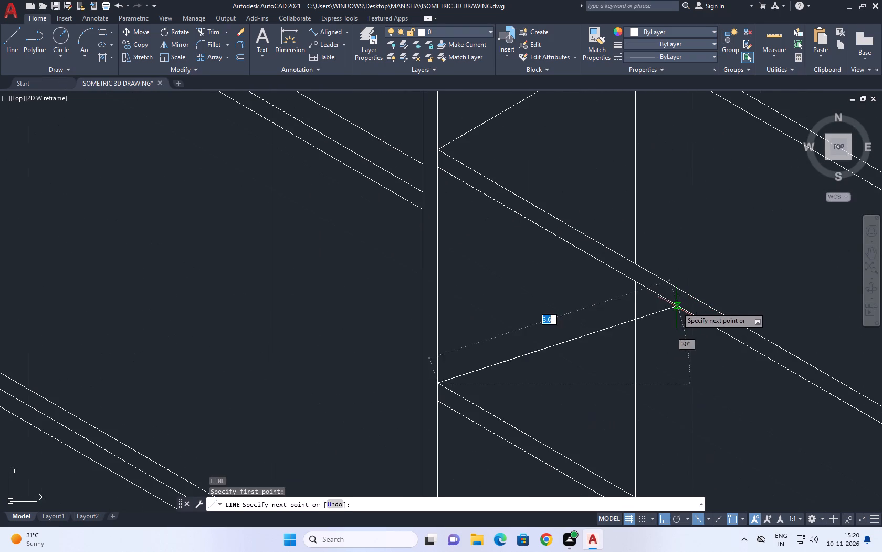
key(F5)
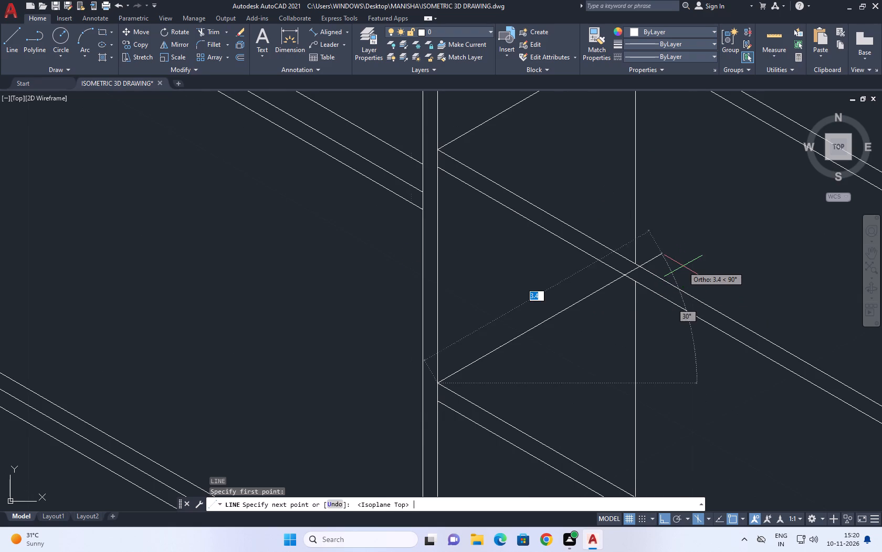
click(687, 257)
key(Escape)
Trim the new floor-edge line's overhanging end back to the lower line of the second set of floor lines.
key(t)
key(r)
key(space)
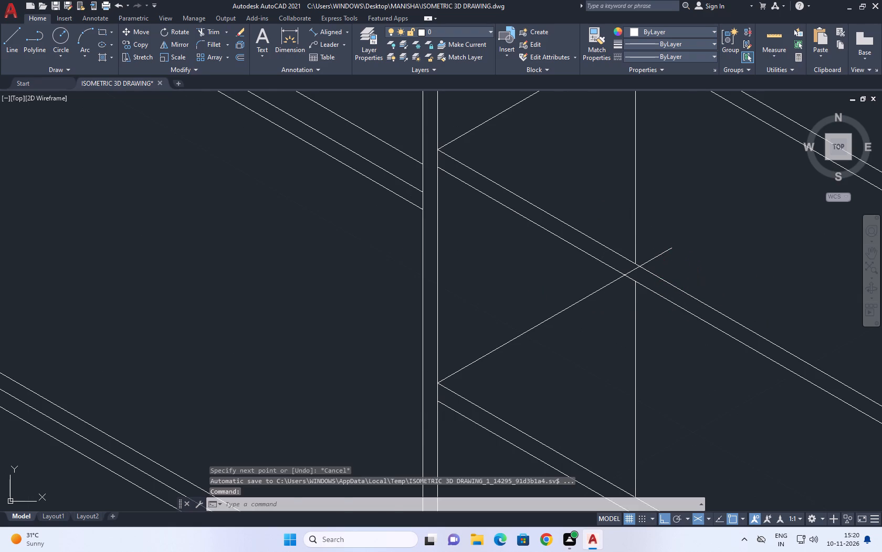
scroll(646, 273, up, 2)
click(620, 269)
drag(595, 259, 590, 258)
click(639, 253)
drag(658, 236, 654, 230)
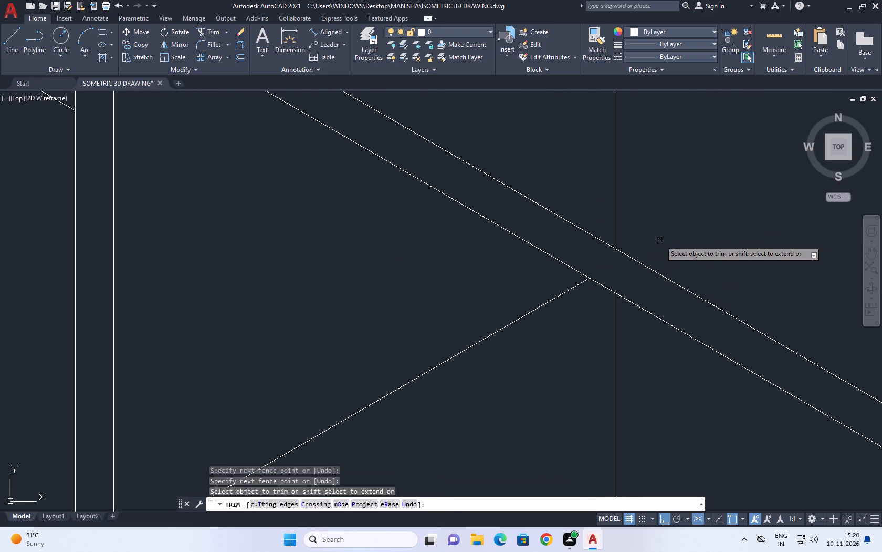
scroll(664, 245, down, 4)
key(Escape)
Draw a 30° floor-edge line from the inner column's meeting point with the lowest floor band, past the third set of floor lines.
scroll(622, 257, up, 1)
scroll(559, 325, up, 5)
scroll(536, 222, up, 3)
scroll(534, 221, down, 3)
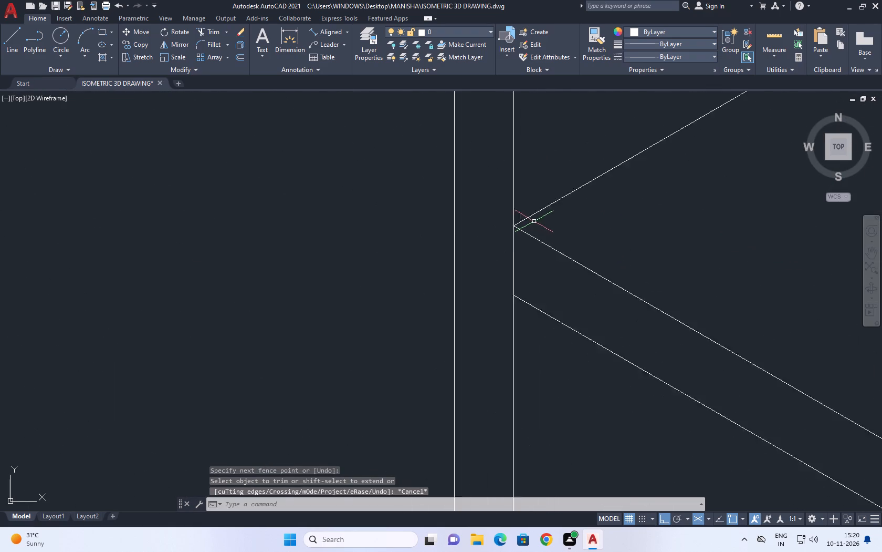
scroll(534, 221, down, 6)
middle_drag(606, 264, 542, 258)
text(L)
key(space)
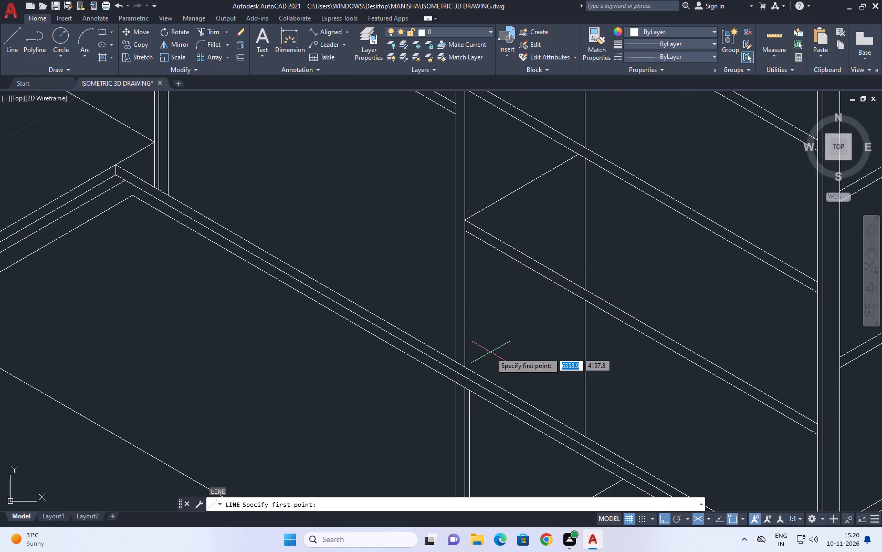
click(464, 366)
click(668, 272)
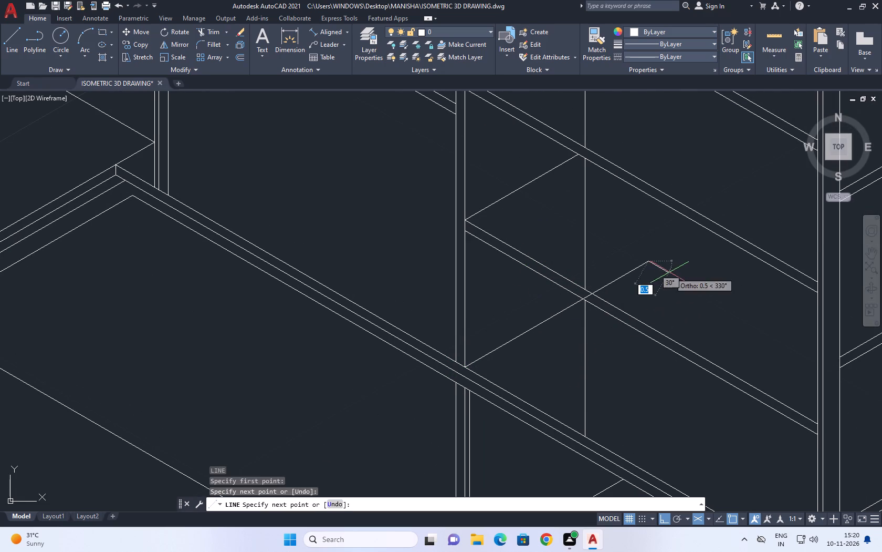
key(Escape)
Trim the lowest floor-edge line's overhanging end back to the lower line of the third set of floor lines.
key(t)
key(r)
key(space)
scroll(574, 292, up, 1)
click(593, 298)
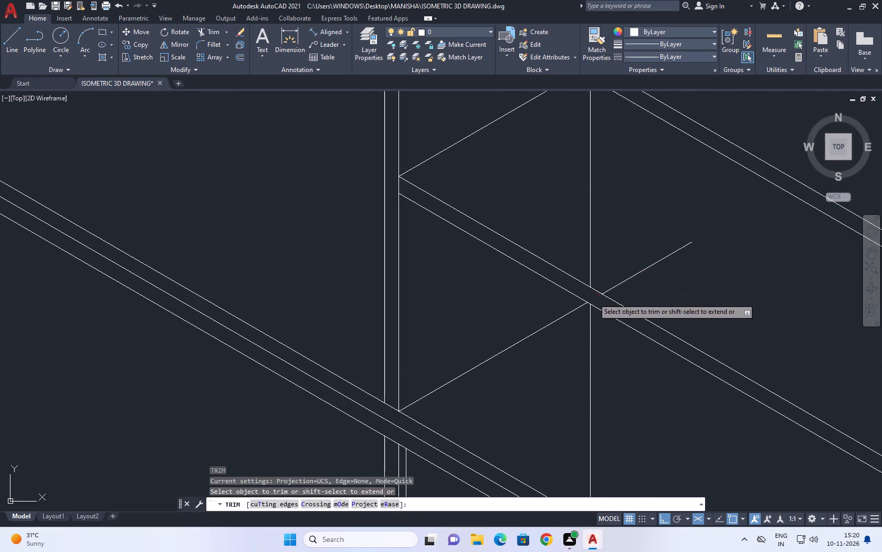
click(615, 286)
scroll(616, 270, down, 4)
key(Escape)
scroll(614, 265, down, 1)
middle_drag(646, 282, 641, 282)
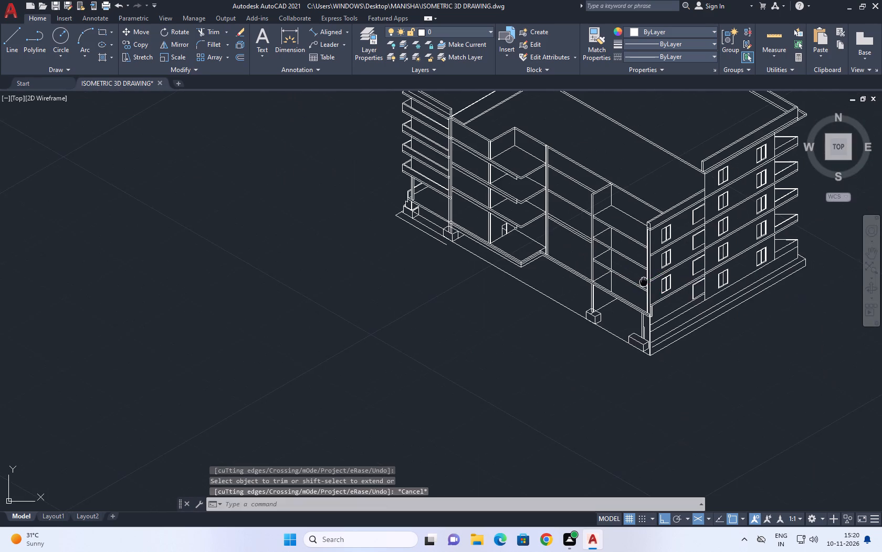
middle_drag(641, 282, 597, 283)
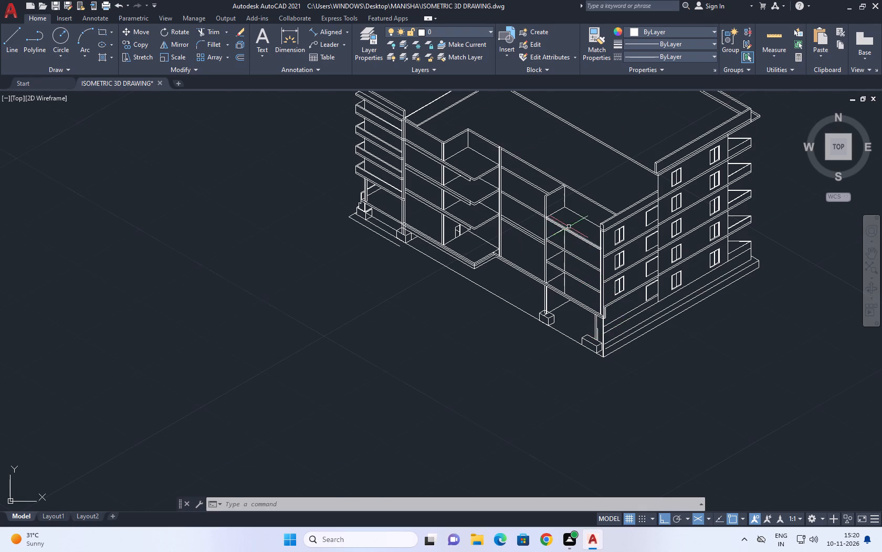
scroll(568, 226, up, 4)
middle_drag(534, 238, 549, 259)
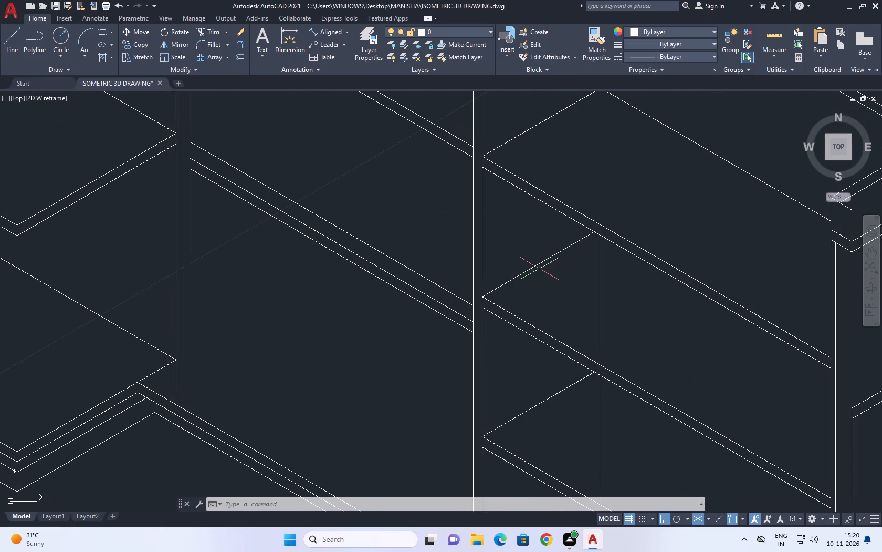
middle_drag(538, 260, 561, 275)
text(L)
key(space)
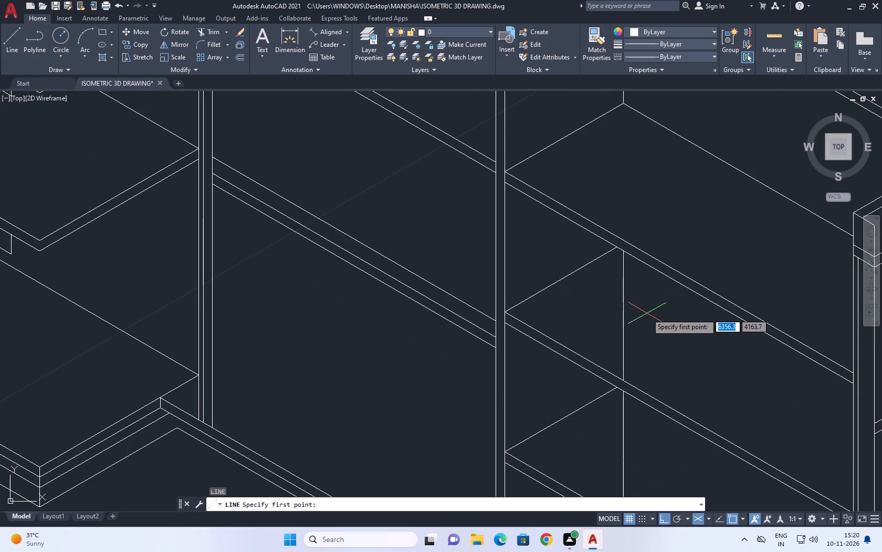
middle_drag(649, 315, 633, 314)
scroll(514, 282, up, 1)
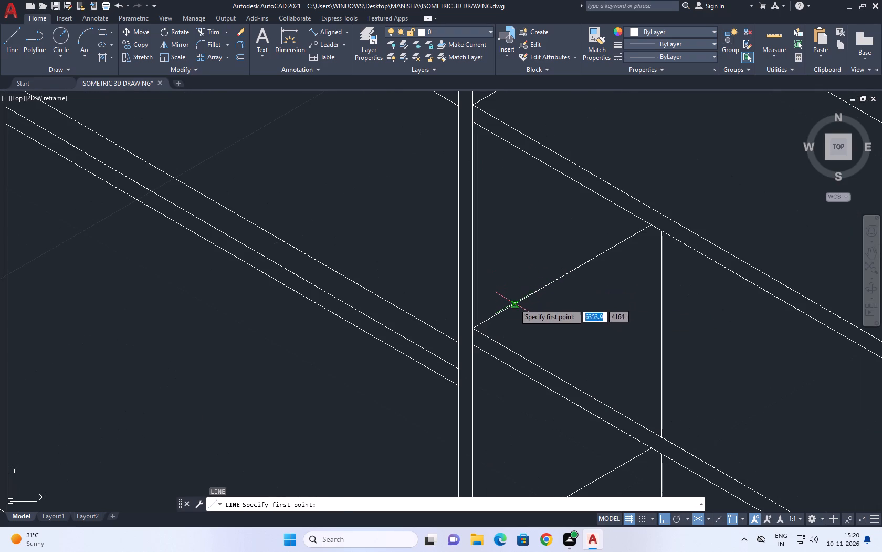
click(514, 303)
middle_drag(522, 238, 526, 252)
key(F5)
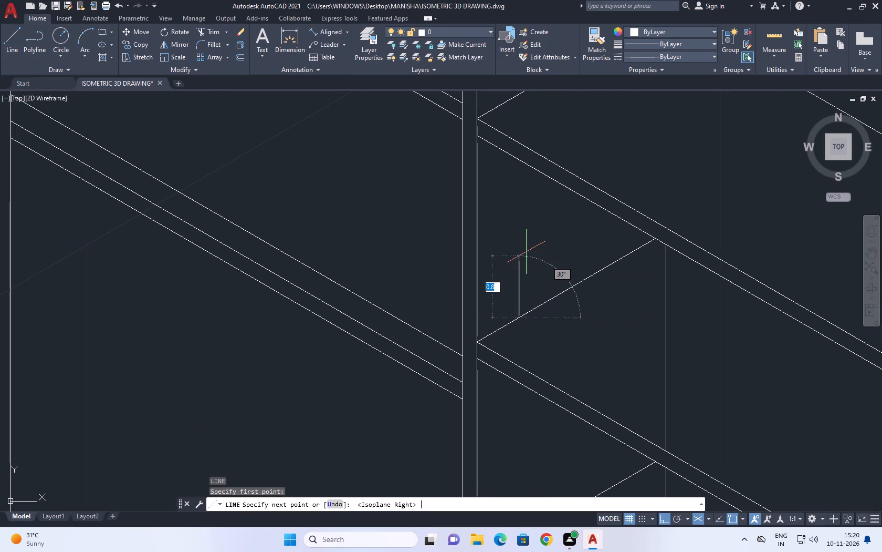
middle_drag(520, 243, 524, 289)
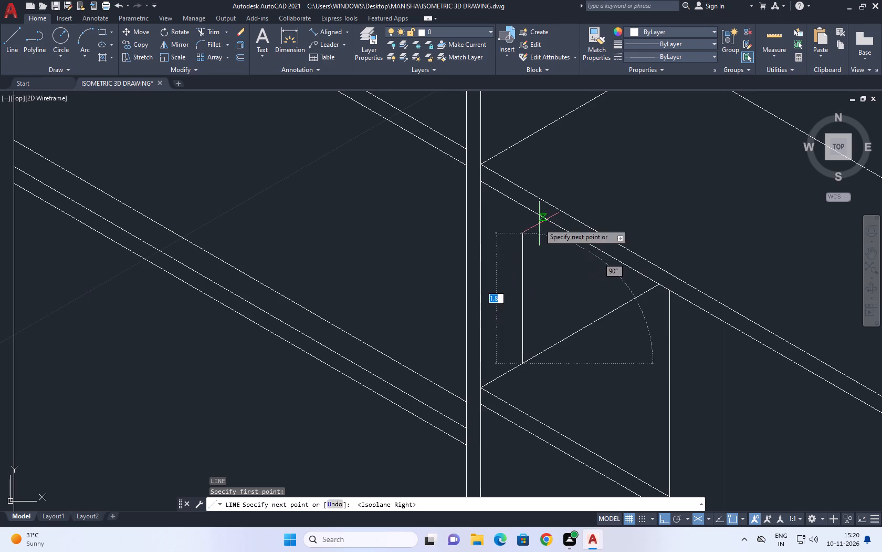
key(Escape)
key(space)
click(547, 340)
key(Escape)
Draw a vertical line from the uppermost trimmed floor-edge line, near the inner column, up past the top set of floor lines.
key(space)
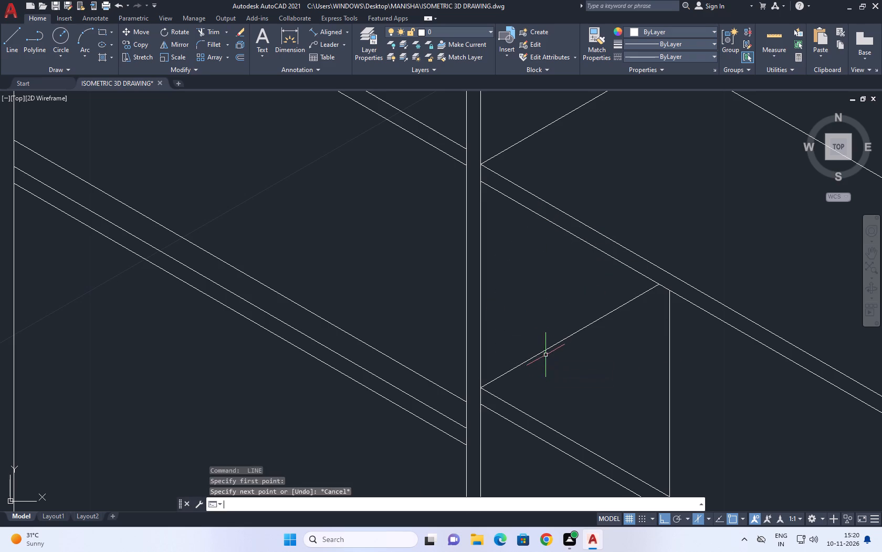
click(545, 352)
click(544, 168)
key(Escape)
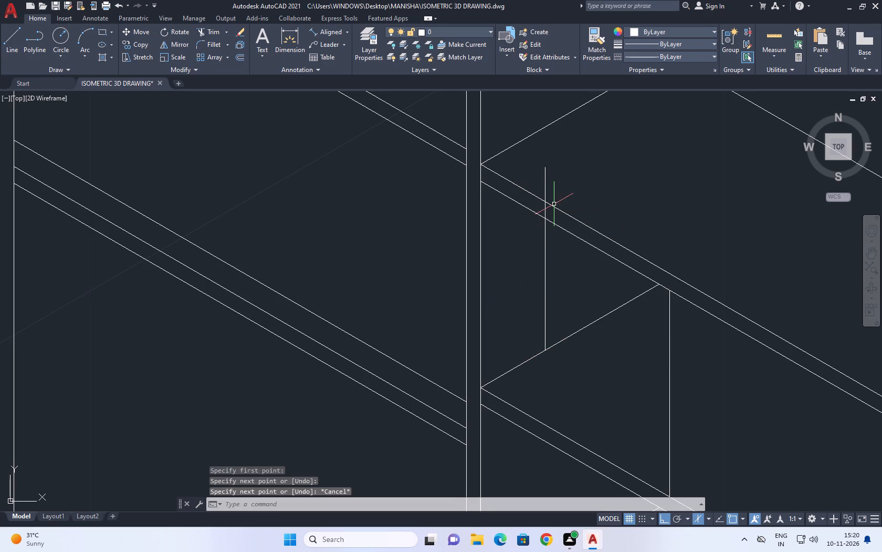
Trim the new vertical line's upper end back to the lower line of the top set of floor lines.
middle_drag(554, 204, 562, 223)
text(TR)
key(space)
click(561, 201)
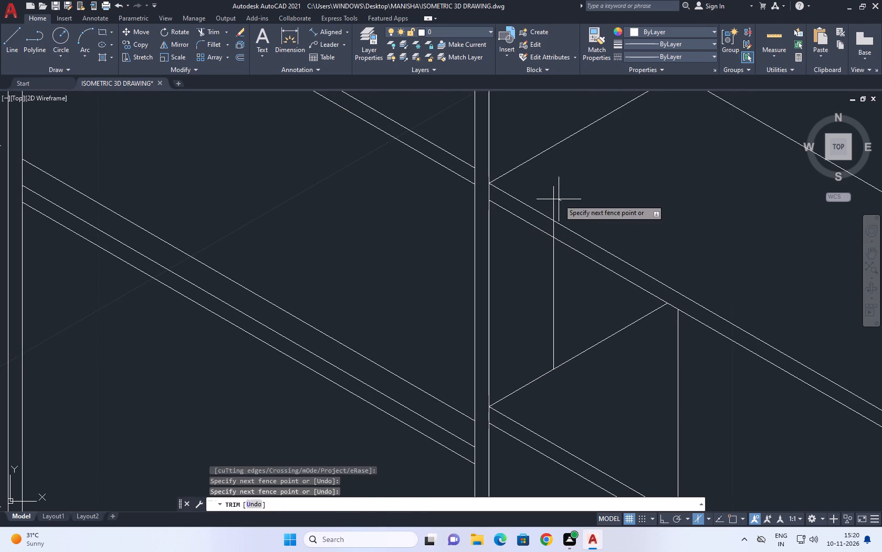
click(548, 191)
click(554, 228)
key(space)
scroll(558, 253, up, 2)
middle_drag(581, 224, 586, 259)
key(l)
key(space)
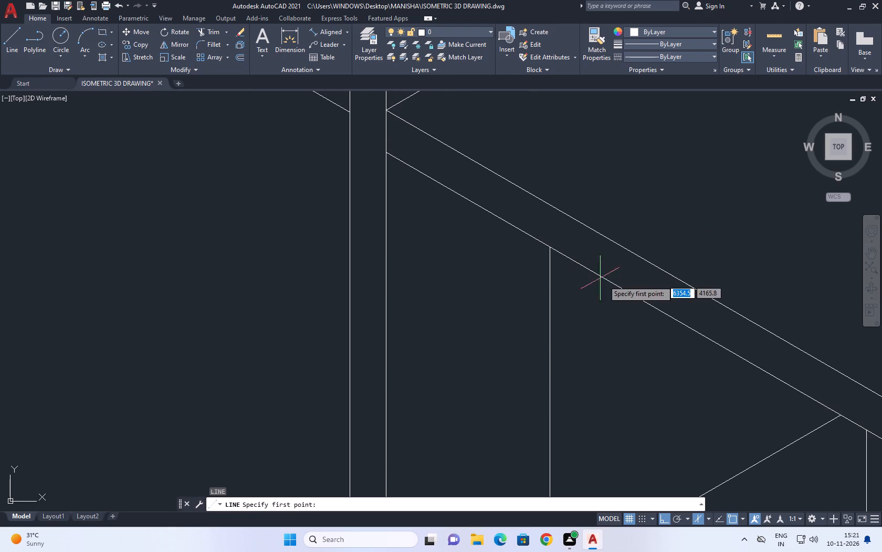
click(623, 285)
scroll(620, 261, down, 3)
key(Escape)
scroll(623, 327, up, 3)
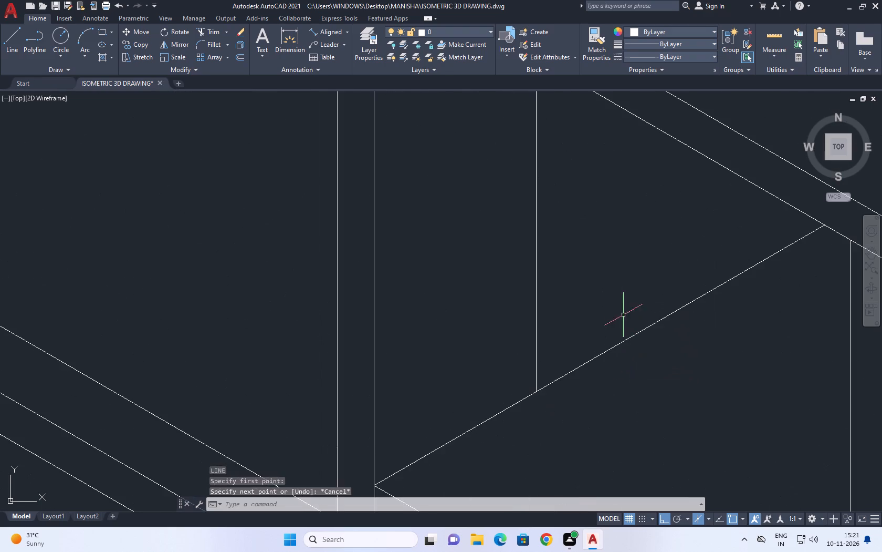
Draw a second vertical side-wall line from the lower line of the top set of floor lines, down past the uppermost floor-edge line.
key(space)
scroll(633, 204, down, 2)
click(639, 175)
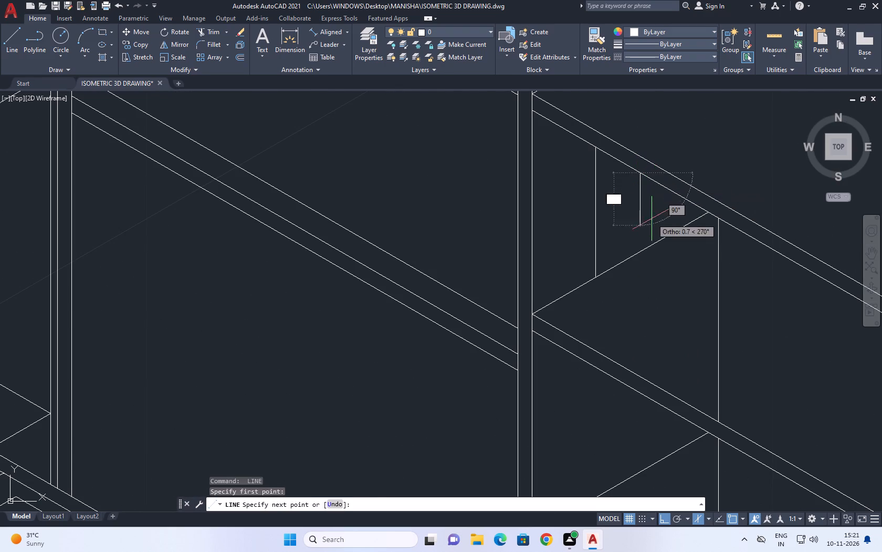
click(656, 279)
key(Escape)
Trim the second vertical line's lower end back to the uppermost floor-edge line.
text(TR)
key(space)
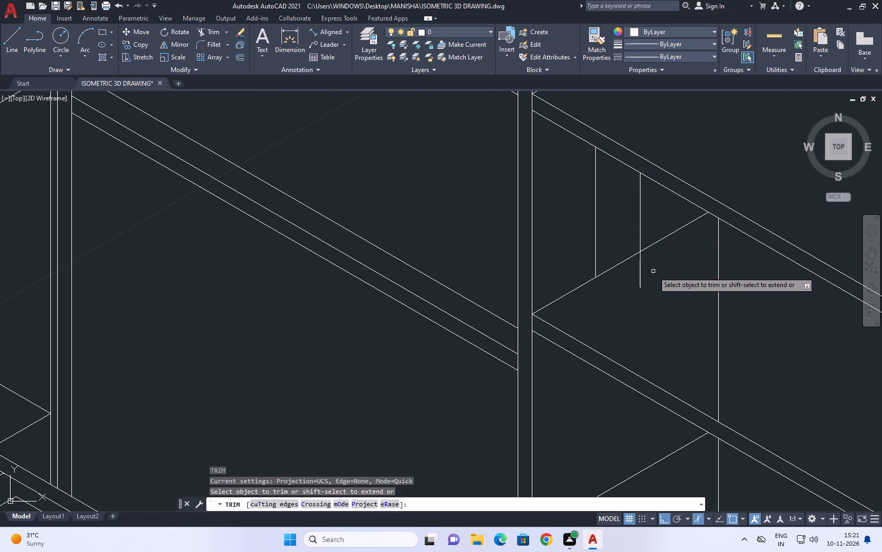
click(653, 271)
click(625, 279)
key(Escape)
key(Escape)
key(Escape)
key(Escape)
scroll(664, 287, down, 1)
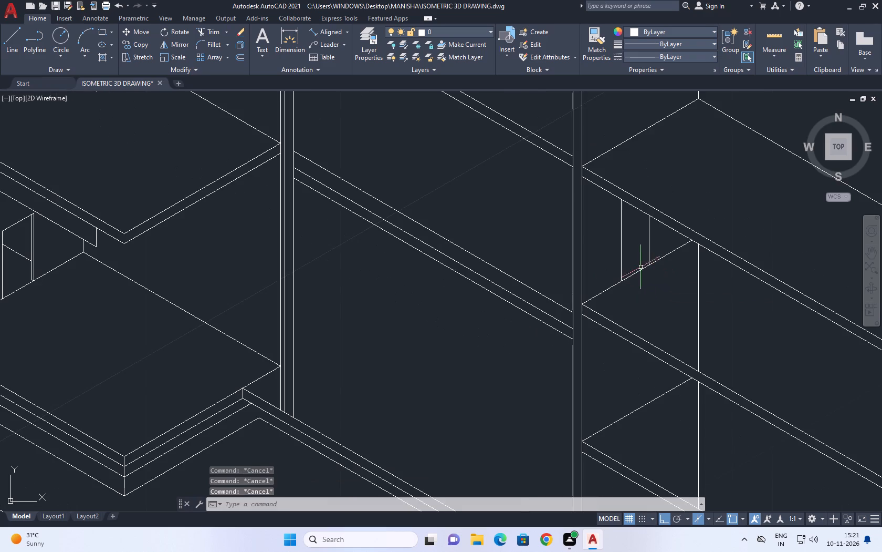
Copy the second vertical line 0.02 toward the inner column along the 150° isometric direction.
scroll(627, 251, up, 1)
click(659, 228)
click(659, 216)
click(661, 223)
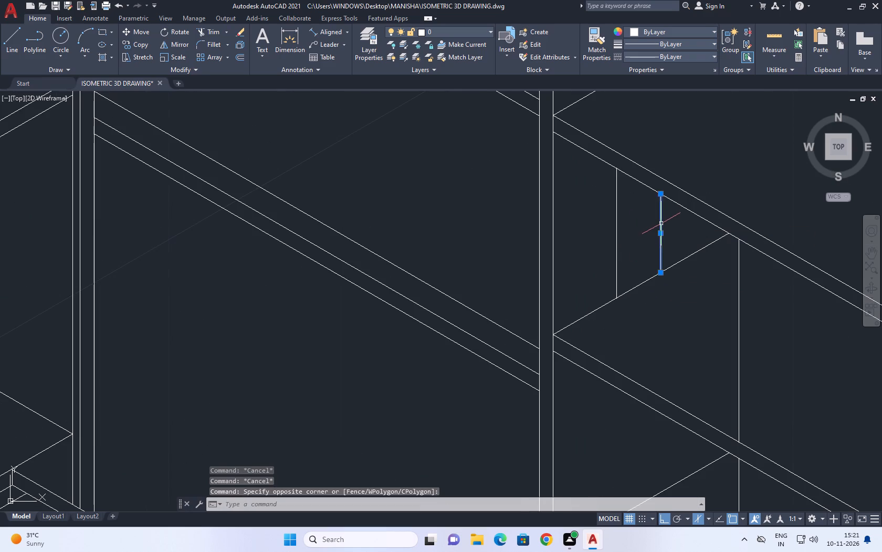
middle_drag(661, 224, 656, 251)
text(CO)
scroll(656, 251, up, 1)
key(space)
click(655, 267)
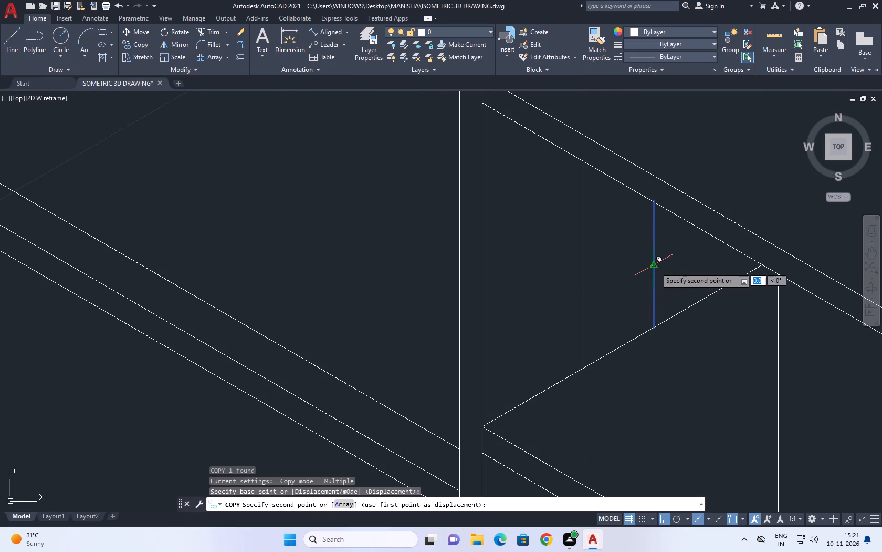
key(F5)
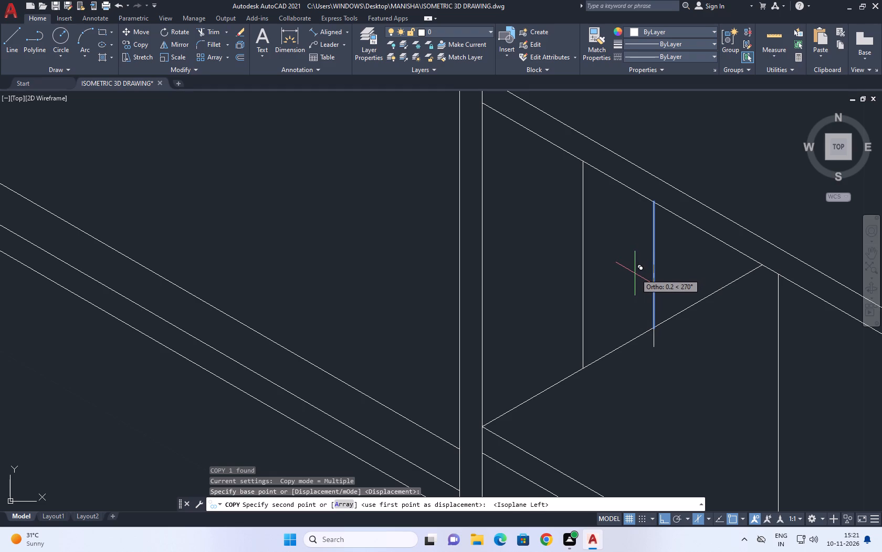
text(0.0)
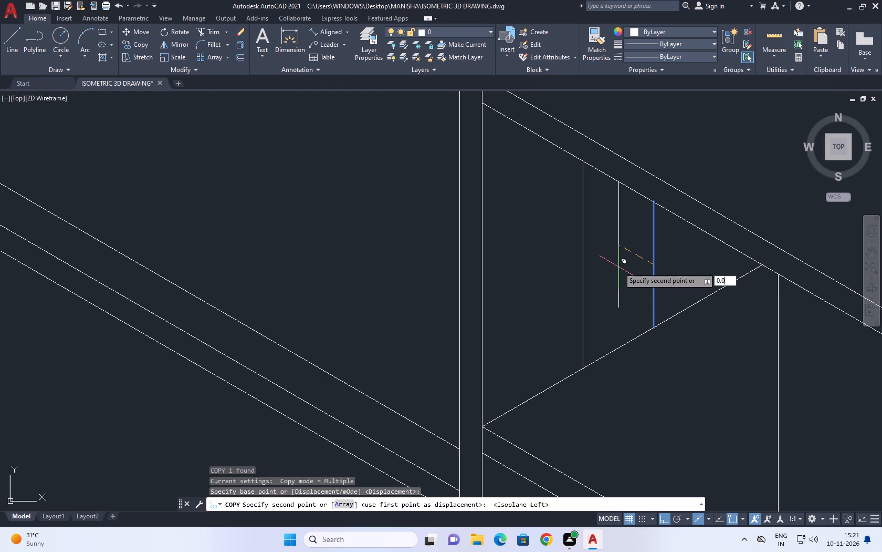
text(2)
key(space)
key(Escape)
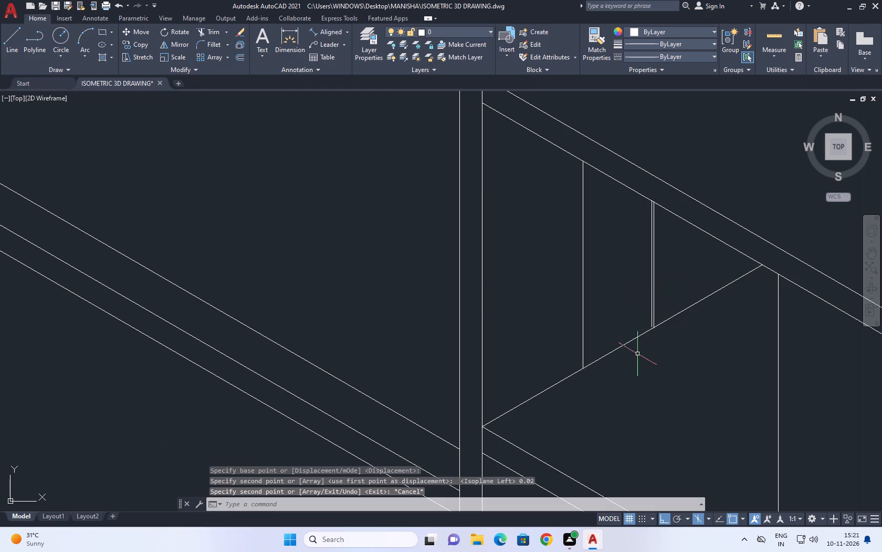
Move the copied vertical line slightly farther from its original along the 150° isometric direction.
scroll(651, 309, up, 2)
click(650, 309)
click(645, 309)
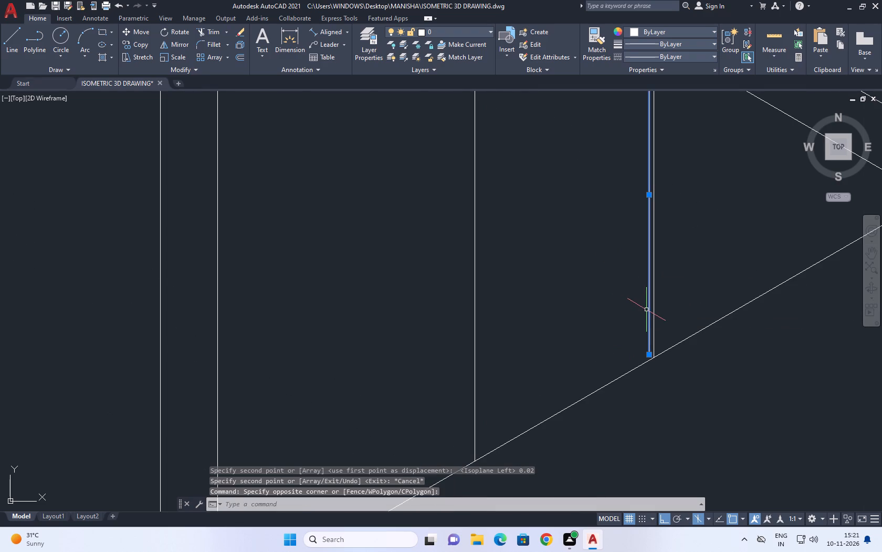
key(m)
key(space)
click(707, 290)
click(693, 290)
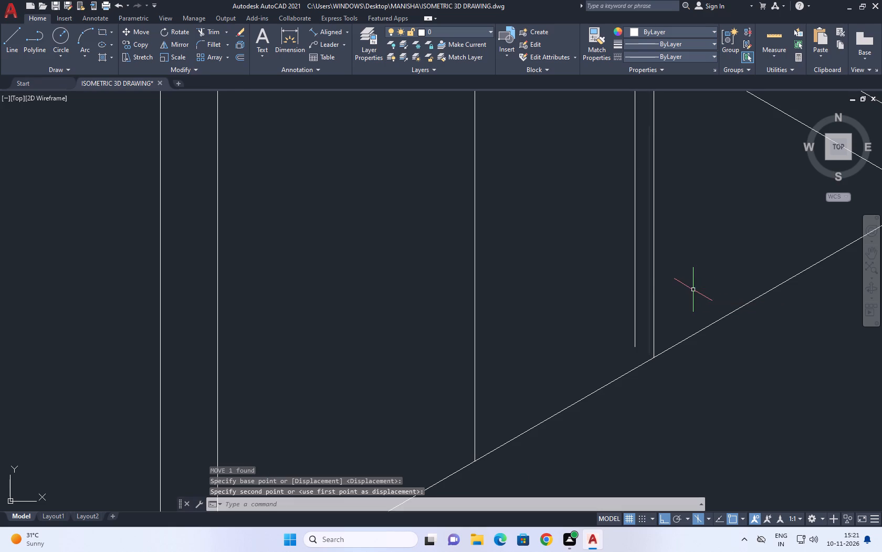
Move the copied vertical line slightly back toward its original, leaving a narrow gap between the two lines.
scroll(650, 292, down, 2)
click(645, 239)
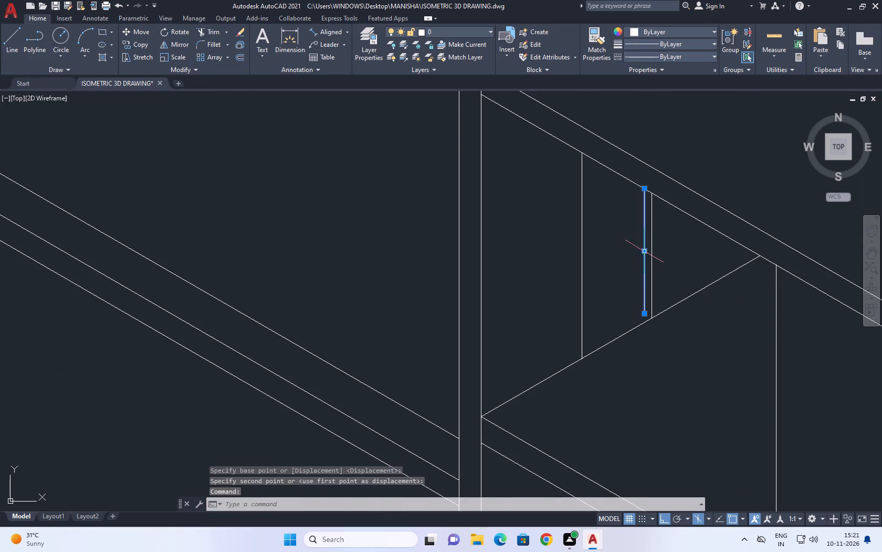
middle_drag(647, 252, 615, 315)
text(M)
key(space)
scroll(615, 315, up, 2)
click(659, 303)
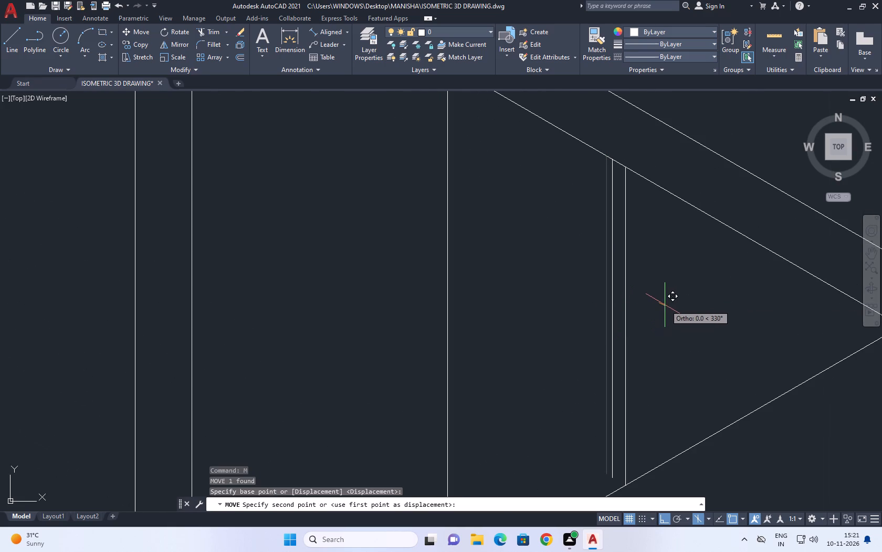
click(667, 306)
Extend the copied vertical line's lower end to the uppermost floor-edge line.
scroll(635, 257, down, 2)
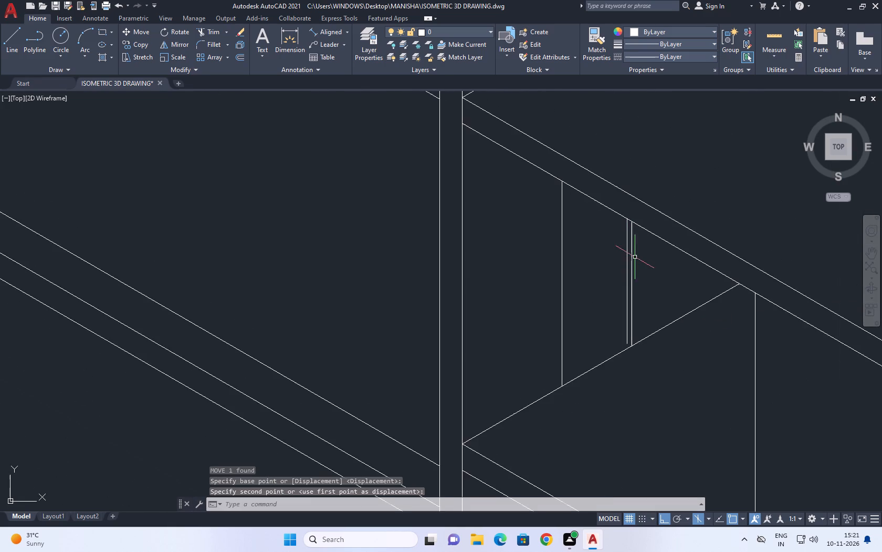
middle_drag(639, 301, 639, 321)
text(EX)
key(space)
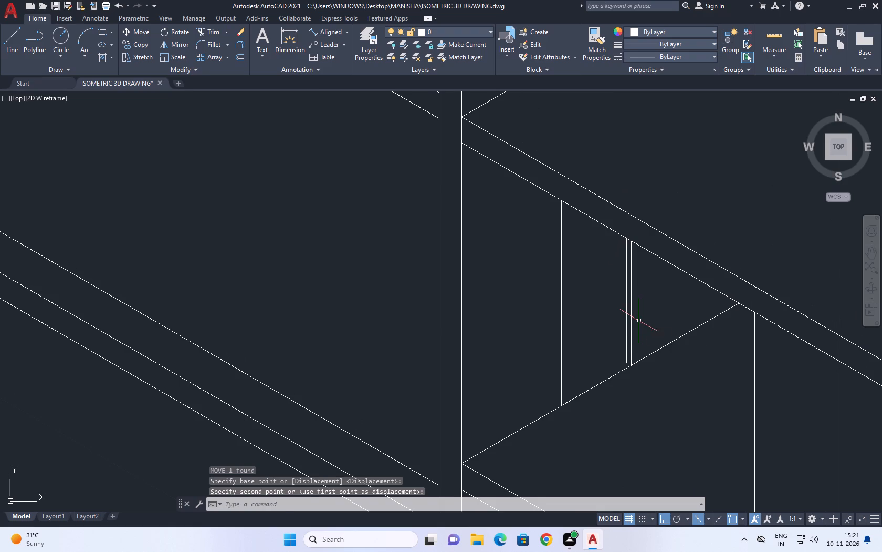
click(626, 349)
key(space)
Move the closely spaced pair of vertical lines a short way toward the inner column, parallel to the uppermost floor-edge line.
scroll(624, 309, down, 2)
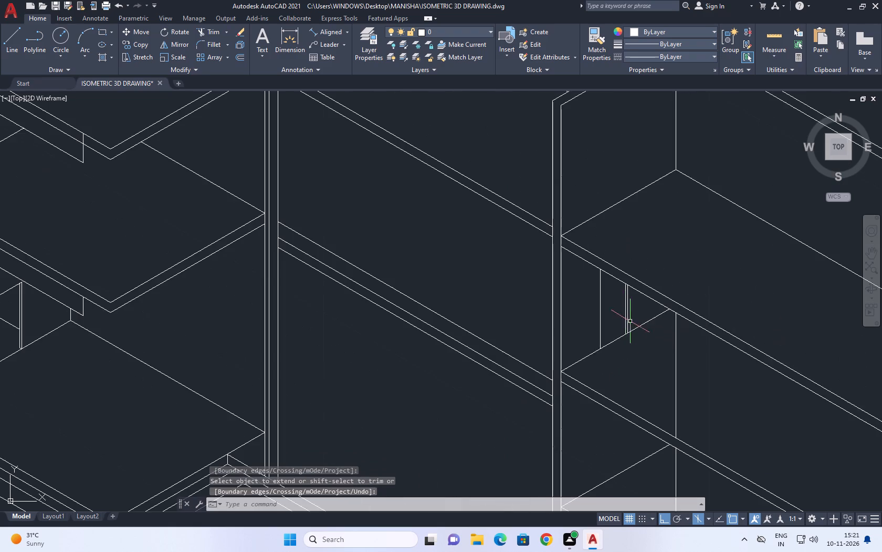
middle_drag(639, 324, 622, 313)
scroll(573, 304, up, 1)
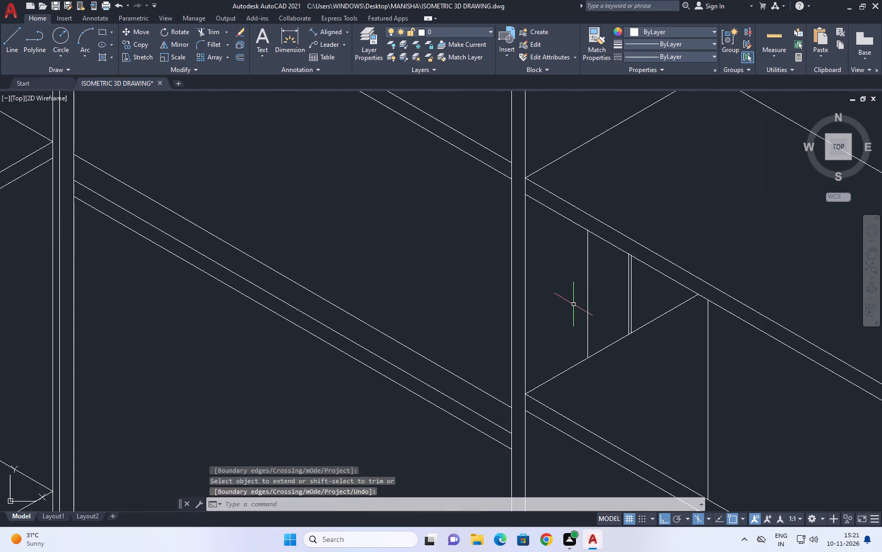
click(638, 283)
click(621, 292)
middle_drag(637, 292, 624, 310)
scroll(624, 310, up, 1)
key(m)
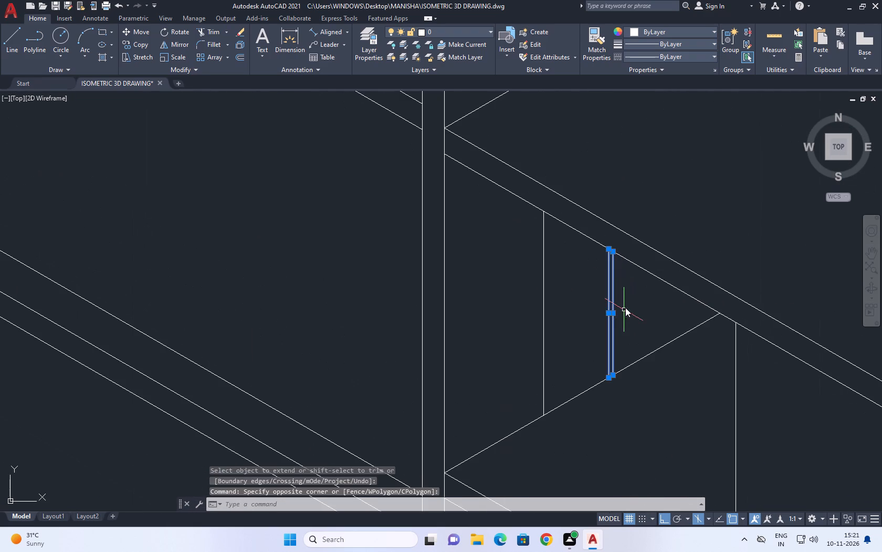
key(space)
click(652, 303)
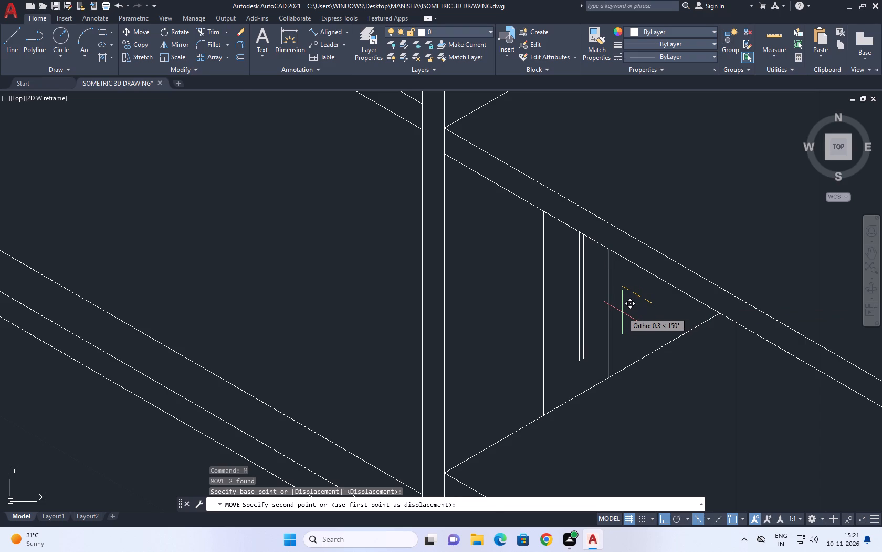
key(F5)
click(643, 310)
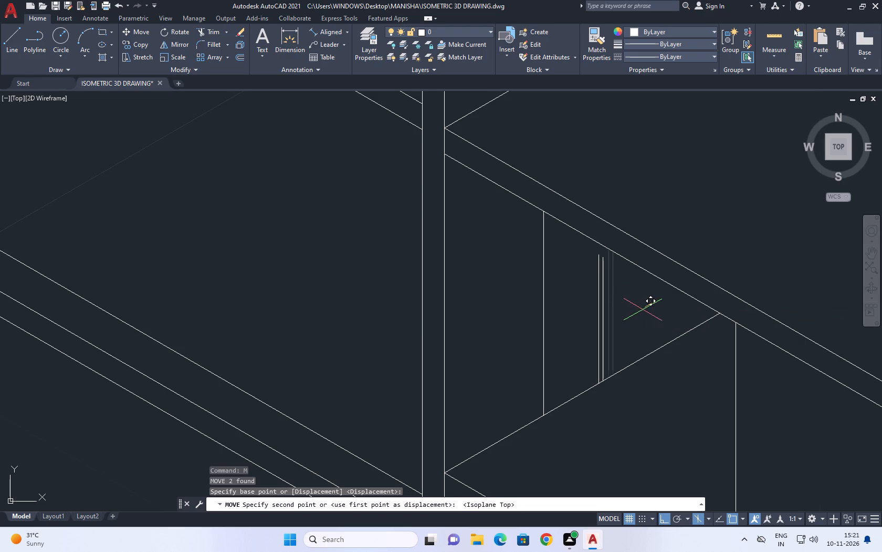
Extend the upper ends of the moved line pair to the lower line of the top set of floor lines.
text(EX)
key(space)
drag(635, 313, 628, 311)
click(581, 302)
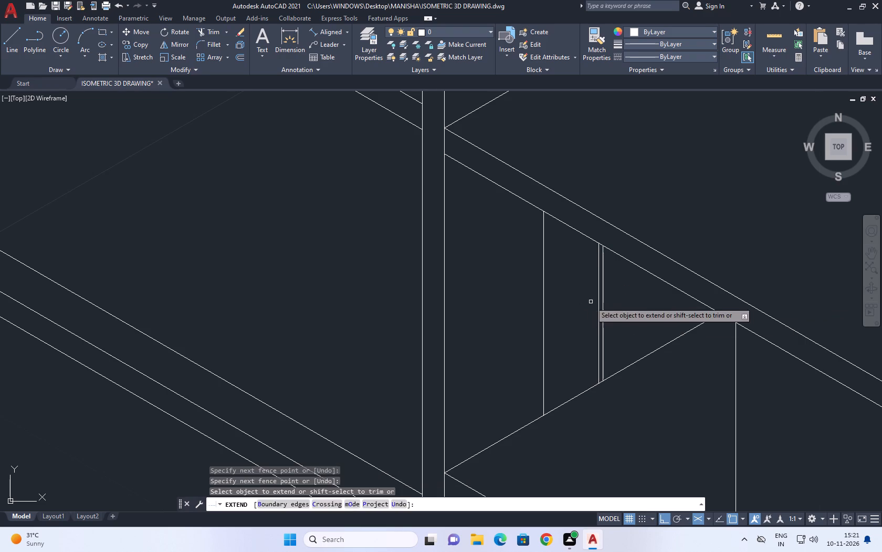
key(space)
Draw a very small circle just beside the first vertical side-wall line, between it and the line pair, about mid-height.
key(c)
key(space)
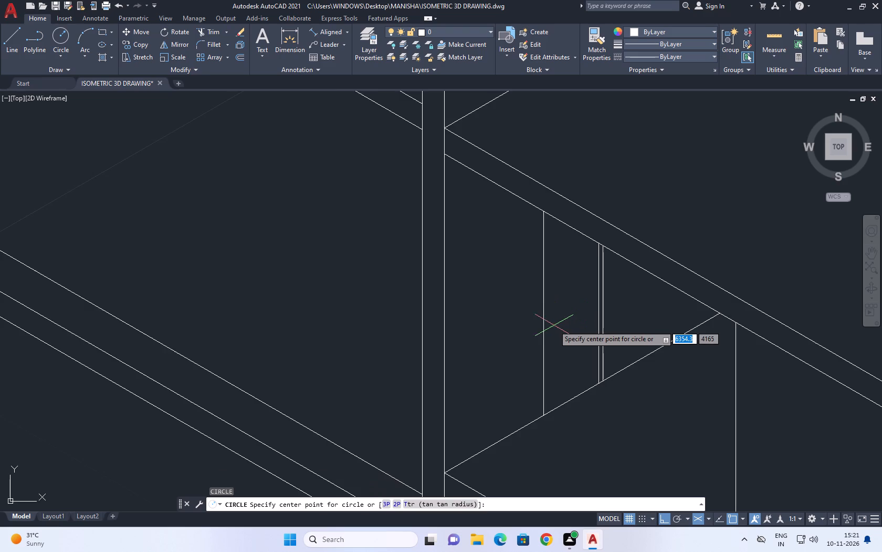
scroll(554, 325, up, 1)
click(553, 325)
click(552, 322)
Draw a vertical line beyond the line pair, from the lower line of the top floor set down past the uppermost floor-edge line.
scroll(575, 284, down, 2)
middle_drag(658, 283, 660, 285)
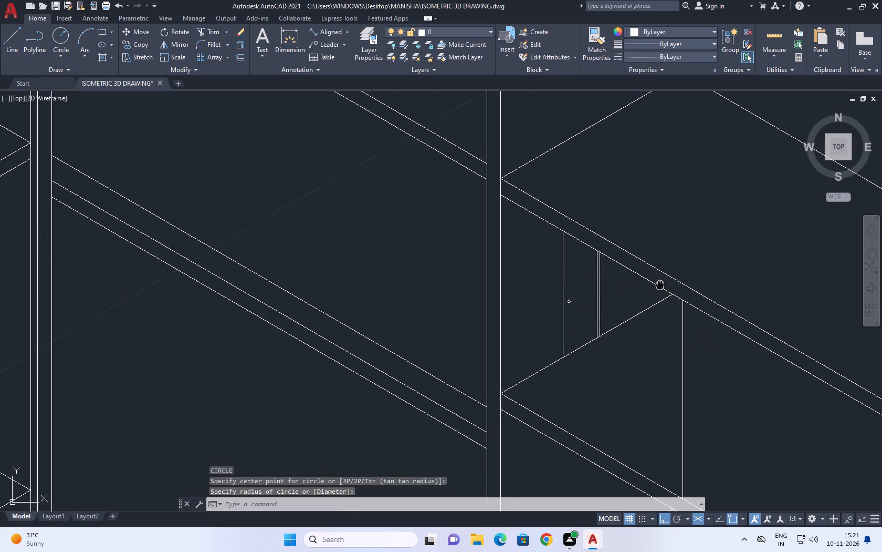
middle_drag(660, 285, 560, 278)
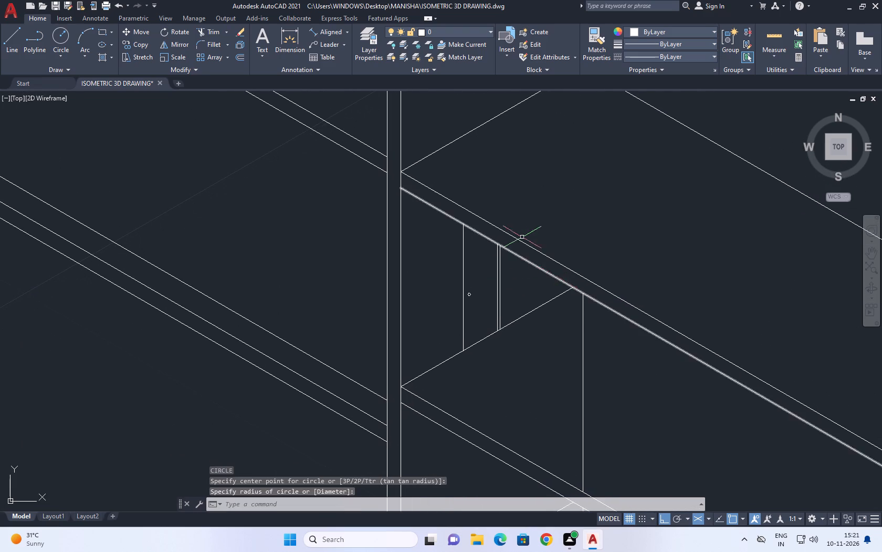
middle_drag(522, 283, 575, 287)
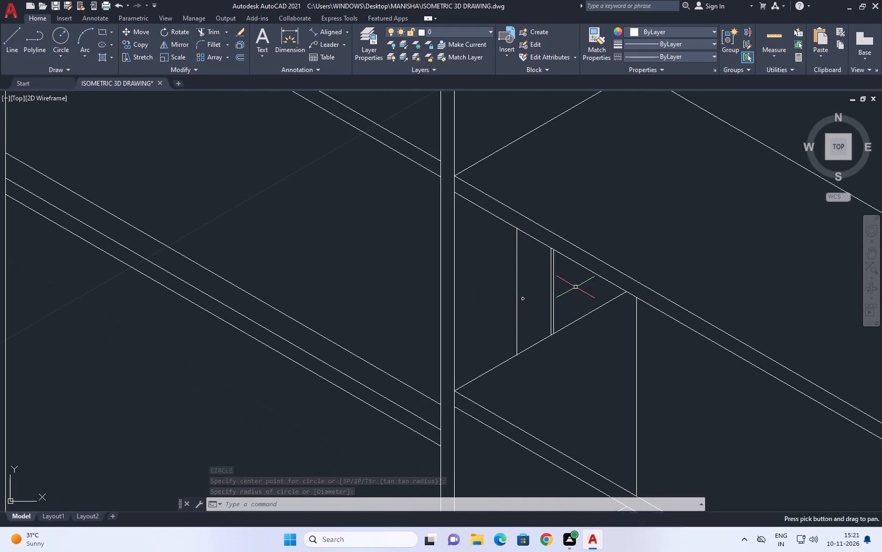
scroll(575, 287, up, 1)
text(L)
key(space)
click(572, 246)
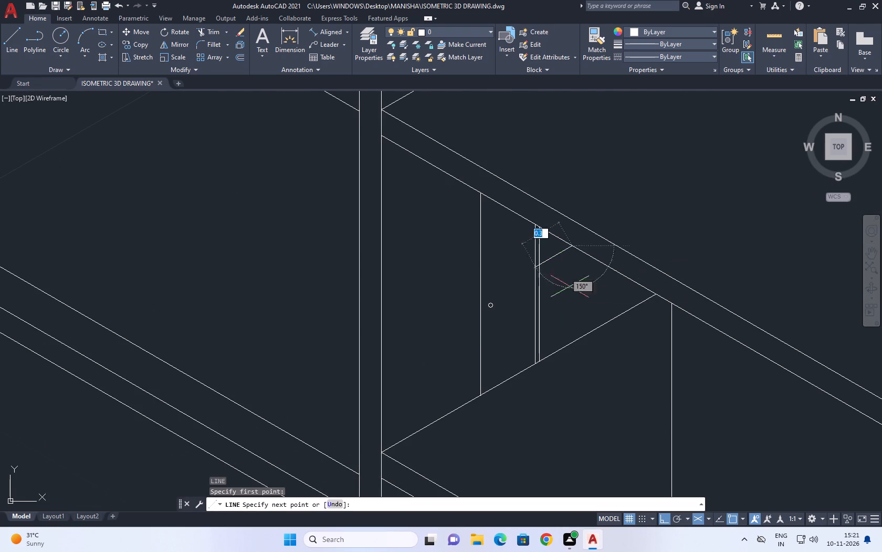
key(F5)
click(579, 382)
key(space)
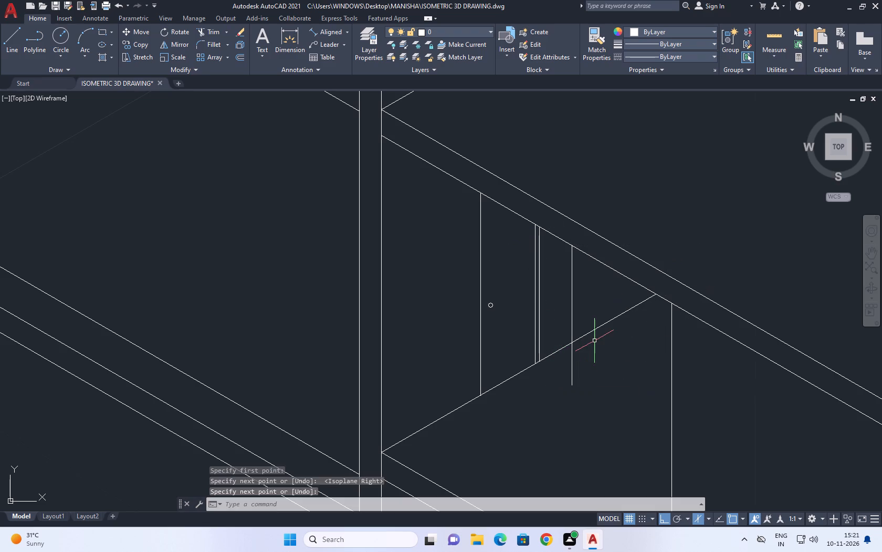
Trim the new vertical line's lower end back to the uppermost floor-edge line.
text(TR)
key(space)
click(596, 343)
drag(563, 371, 559, 380)
key(space)
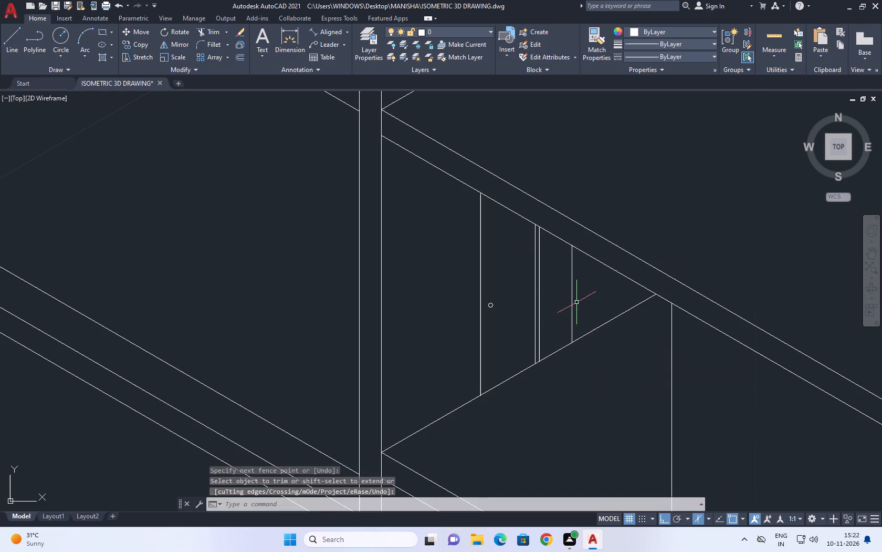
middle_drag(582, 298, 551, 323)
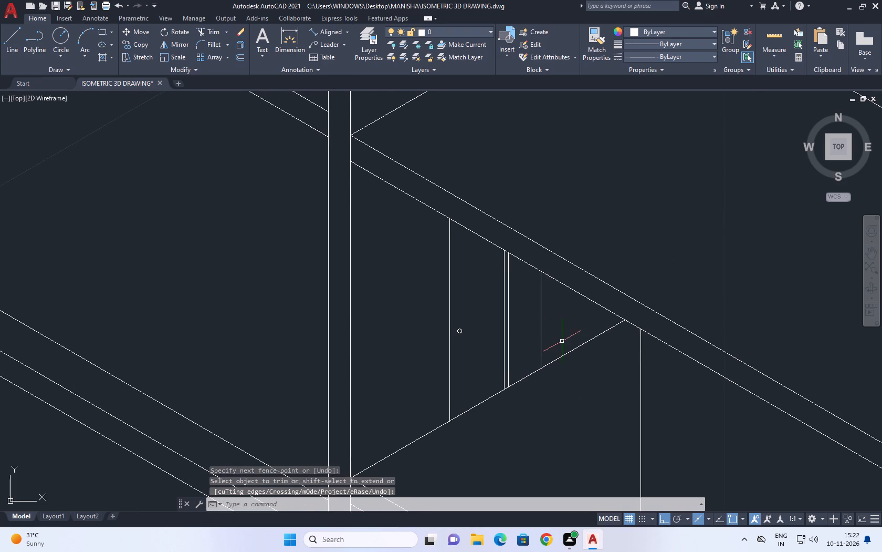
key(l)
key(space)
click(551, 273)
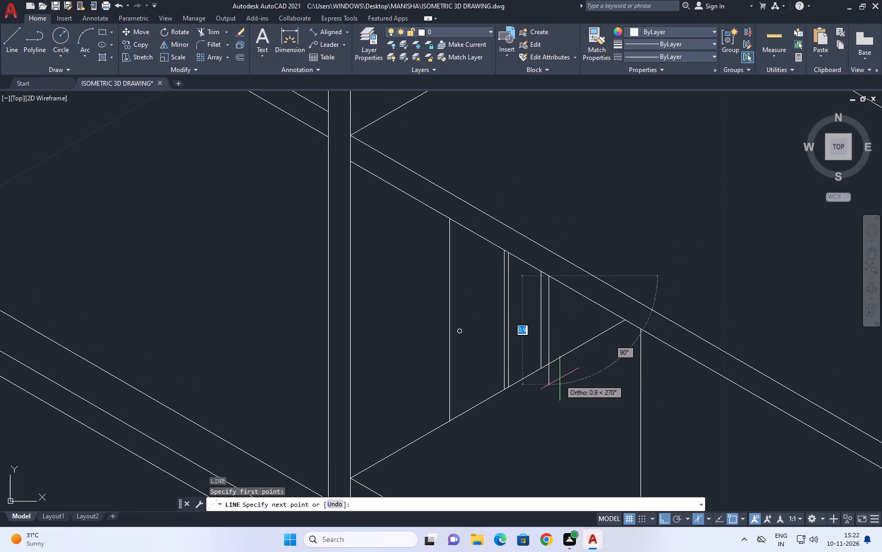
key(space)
Move the single vertical line about 0.2 along the 210° isometric direction, closer to the line pair.
click(550, 311)
click(534, 318)
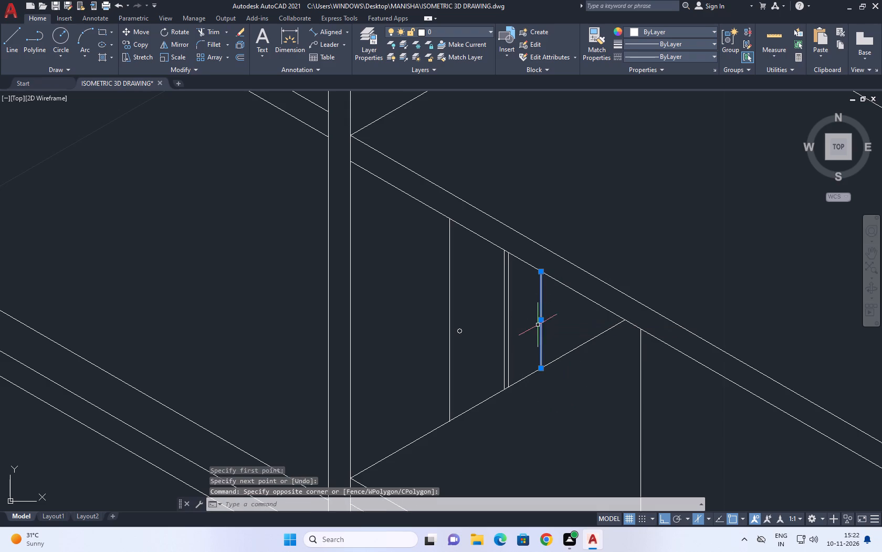
key(m)
key(space)
click(583, 320)
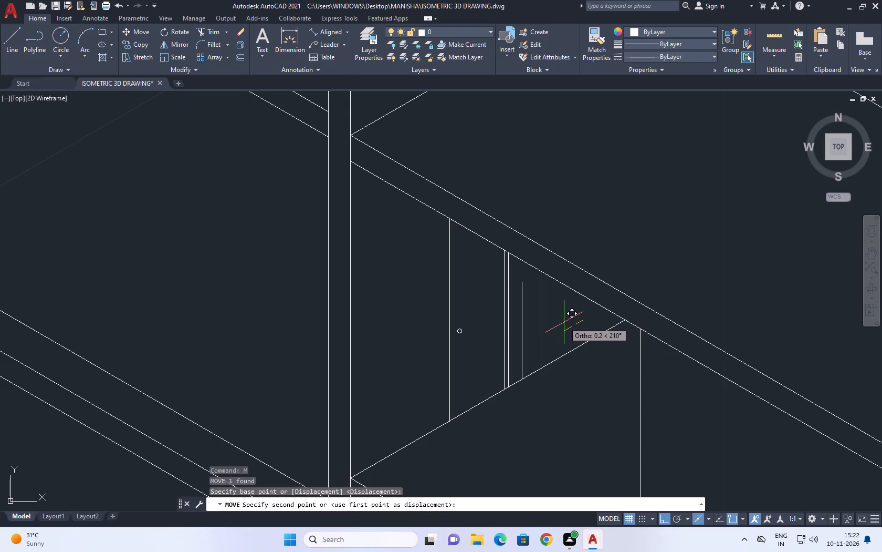
click(564, 322)
Extend the moved vertical line's upper end to the lower line of the top set of floor lines.
text(EX)
key(space)
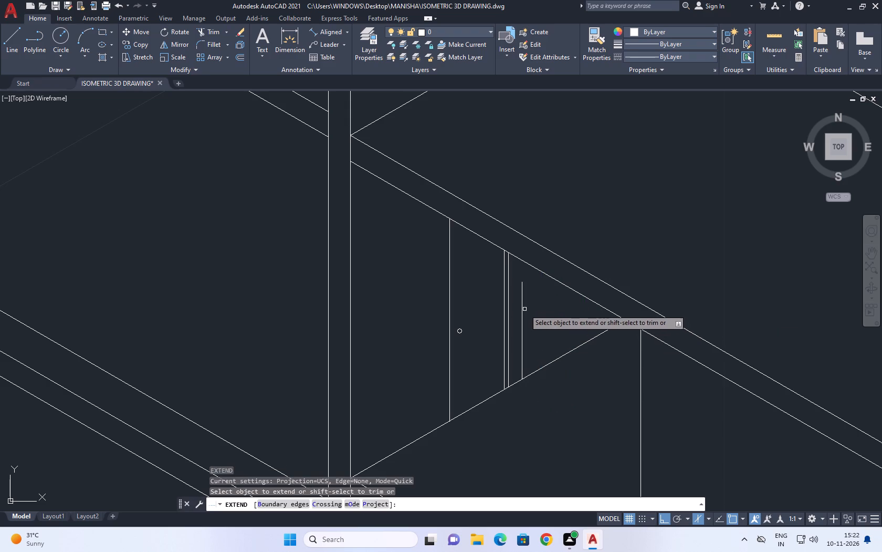
click(521, 307)
key(space)
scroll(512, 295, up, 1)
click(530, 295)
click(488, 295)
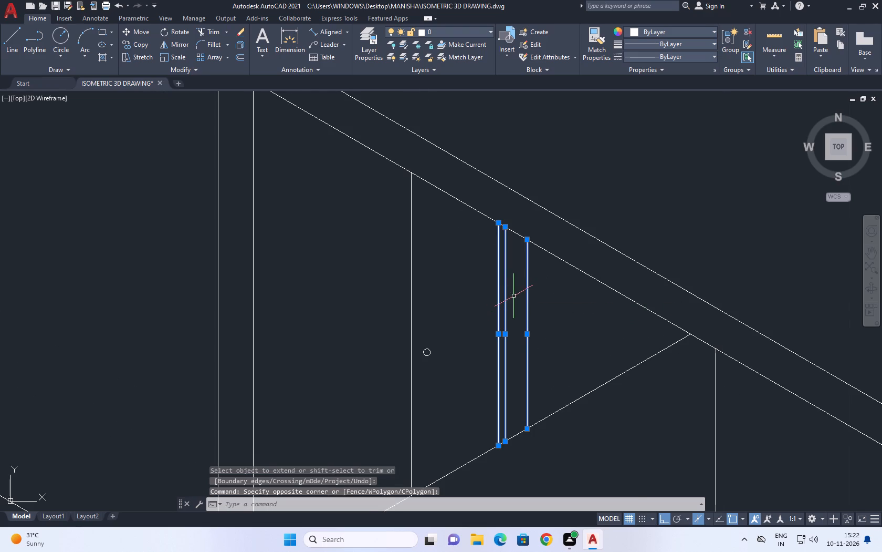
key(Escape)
Copy the vertical line pair along the 30° isometric direction to the far side of the single vertical line.
click(511, 298)
click(492, 293)
key(c)
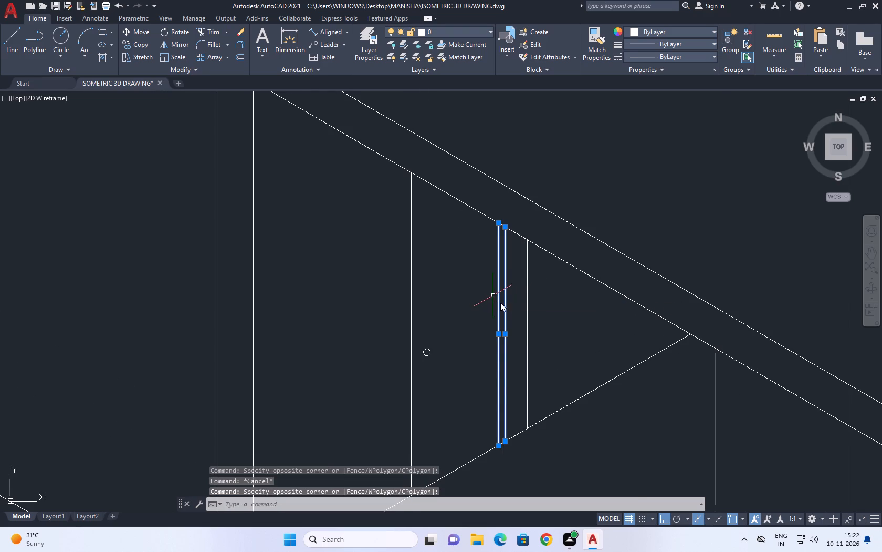
key(o)
key(space)
click(498, 445)
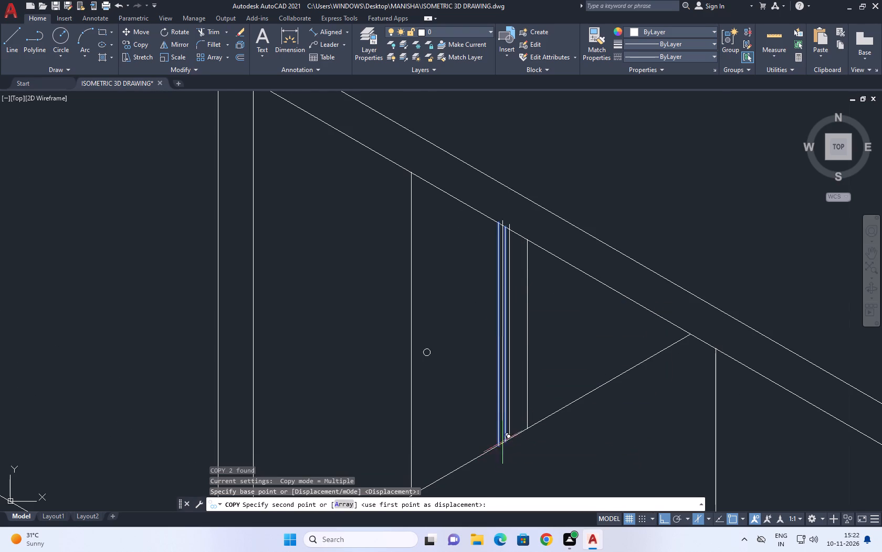
click(547, 416)
key(Escape)
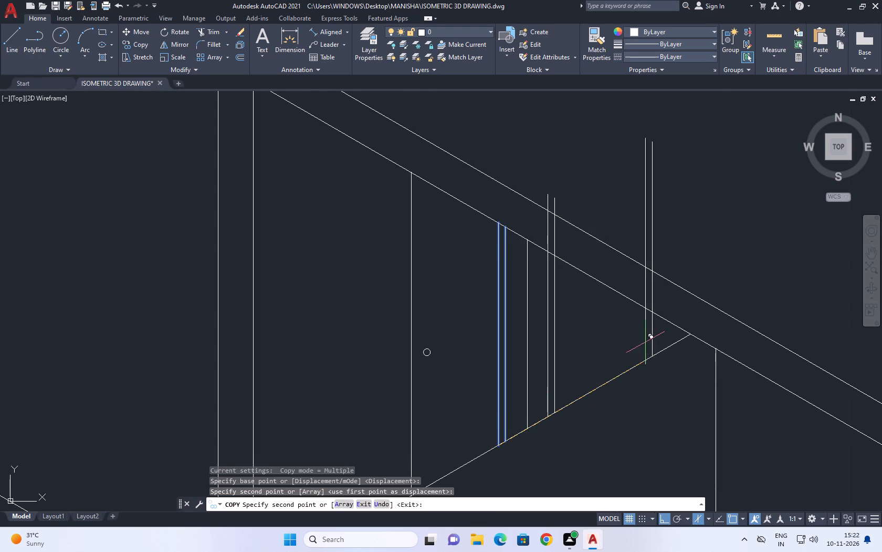
Trim the copied pair back to the lower line of the top floor set and erase the leftover stubs above it.
text(TR)
key(space)
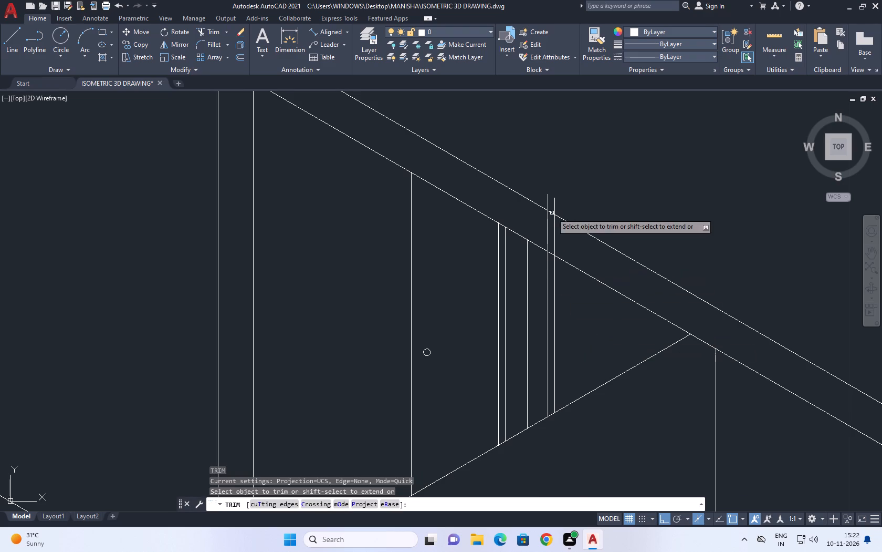
click(556, 246)
click(543, 229)
click(556, 231)
key(space)
click(528, 163)
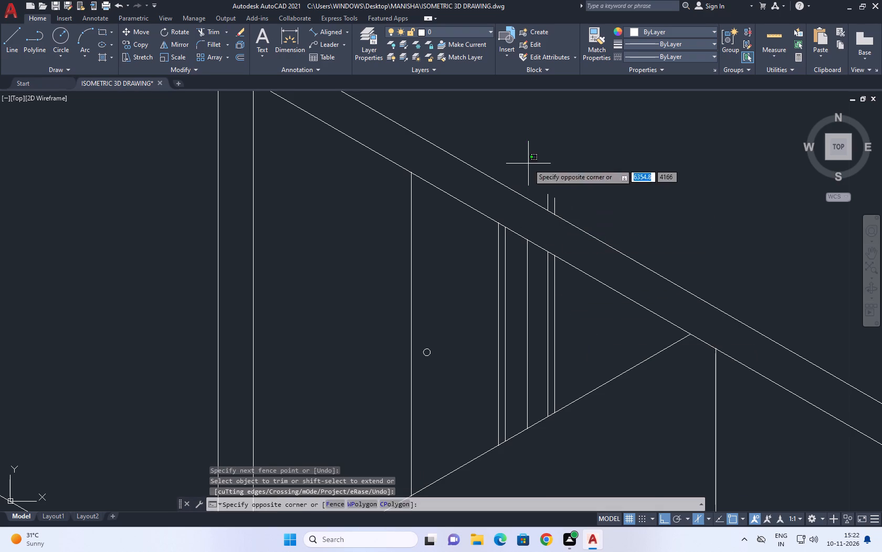
click(566, 228)
key(Delete)
Move the six vertical lines and the small circle a short distance along the 30° isometric direction, towards the bay's back corner.
middle_drag(565, 246, 580, 231)
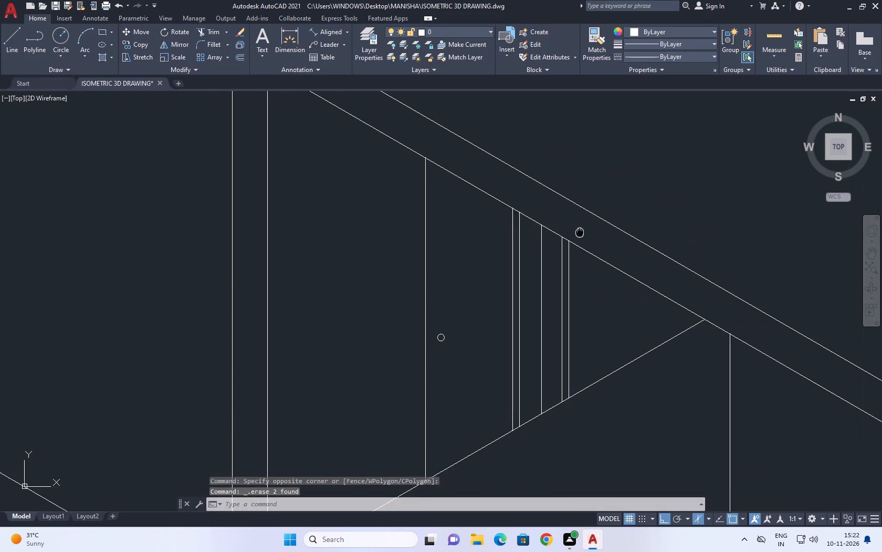
middle_drag(580, 231, 595, 241)
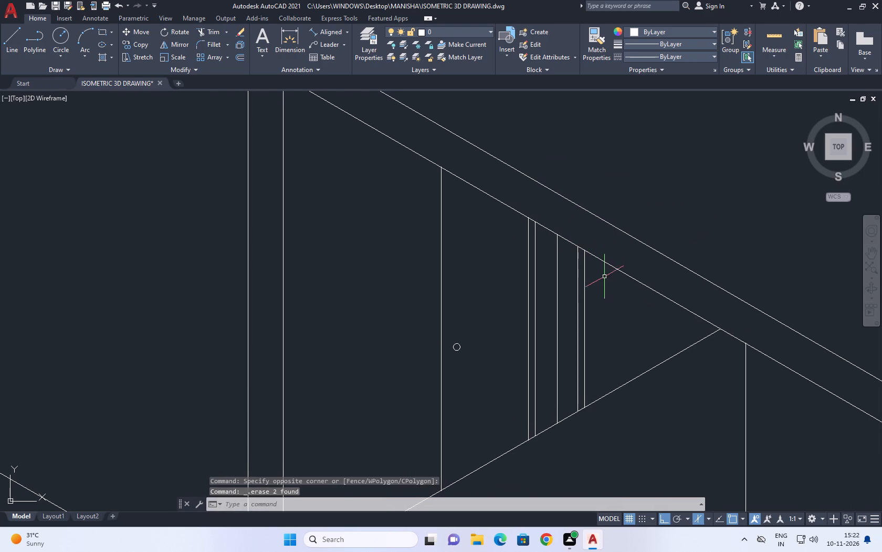
middle_drag(605, 277, 607, 195)
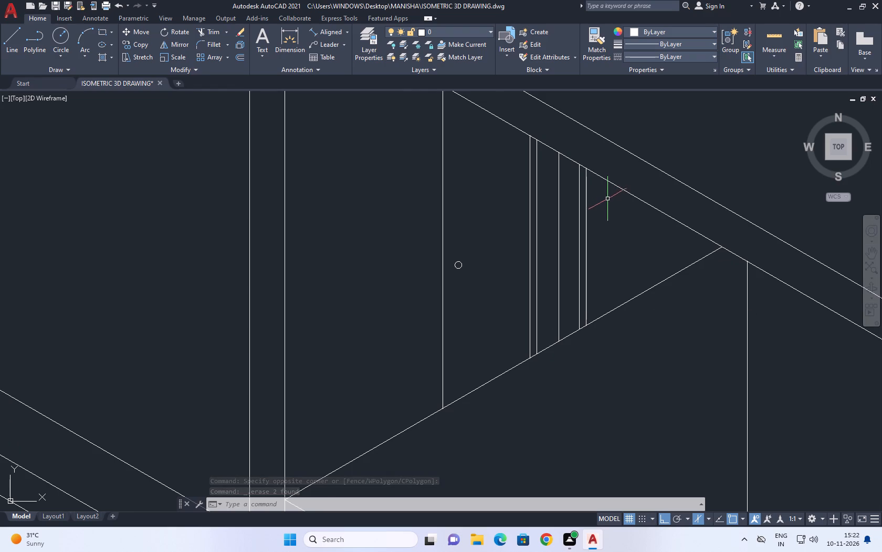
middle_drag(619, 213, 622, 231)
scroll(622, 231, down, 4)
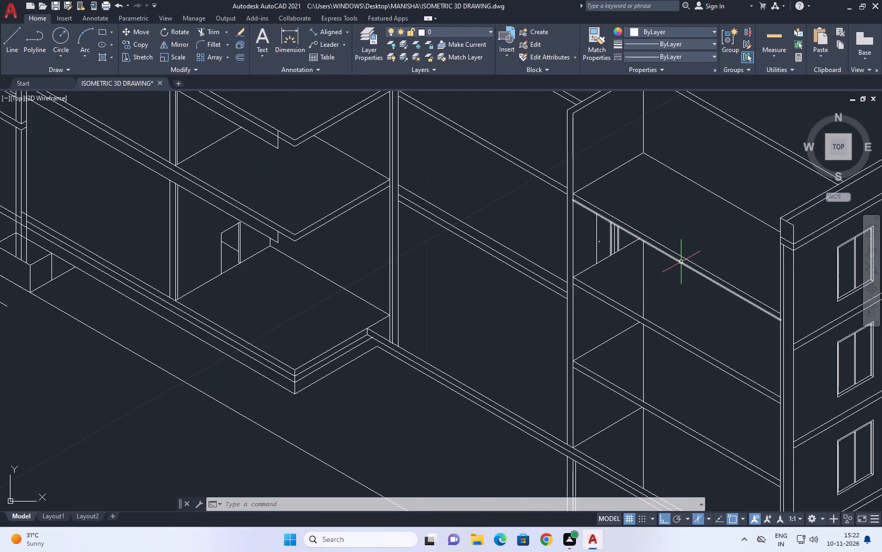
scroll(616, 242, up, 3)
click(516, 112)
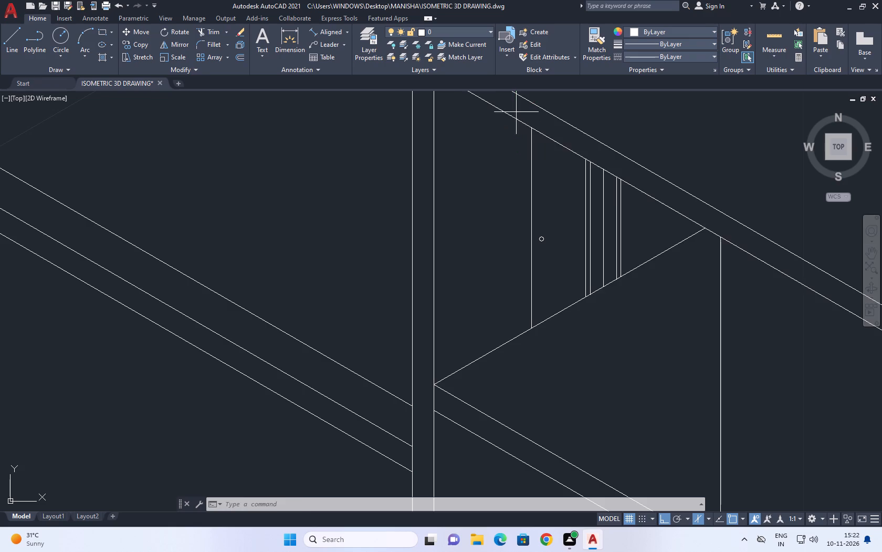
click(644, 353)
middle_drag(646, 275, 628, 334)
text(M)
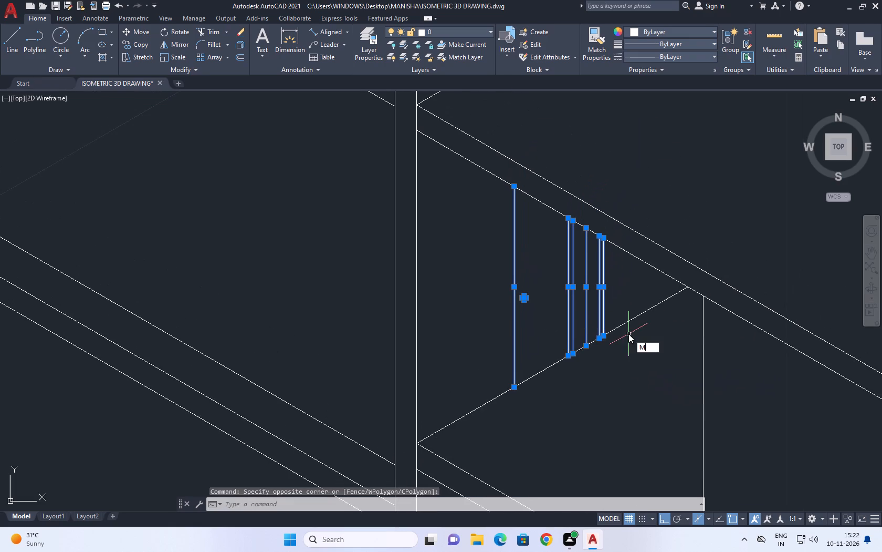
key(space)
click(654, 330)
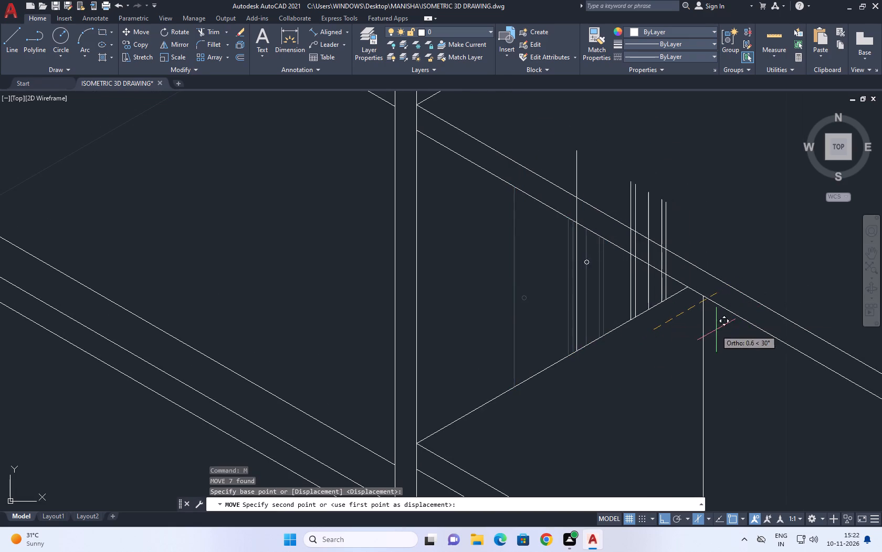
click(670, 336)
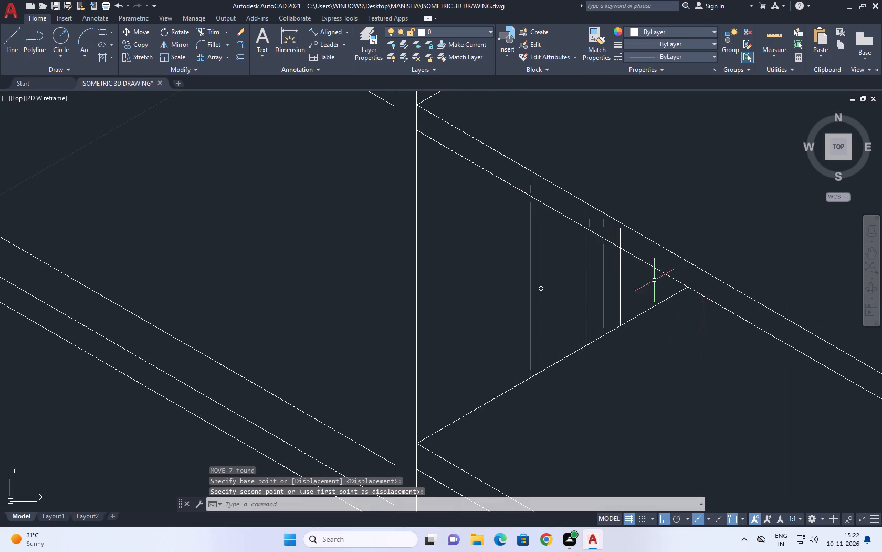
Trim the upper ends of all the moved vertical lines back to the lower line of the top floor set.
middle_drag(636, 258, 647, 287)
key(t)
key(r)
key(space)
click(640, 268)
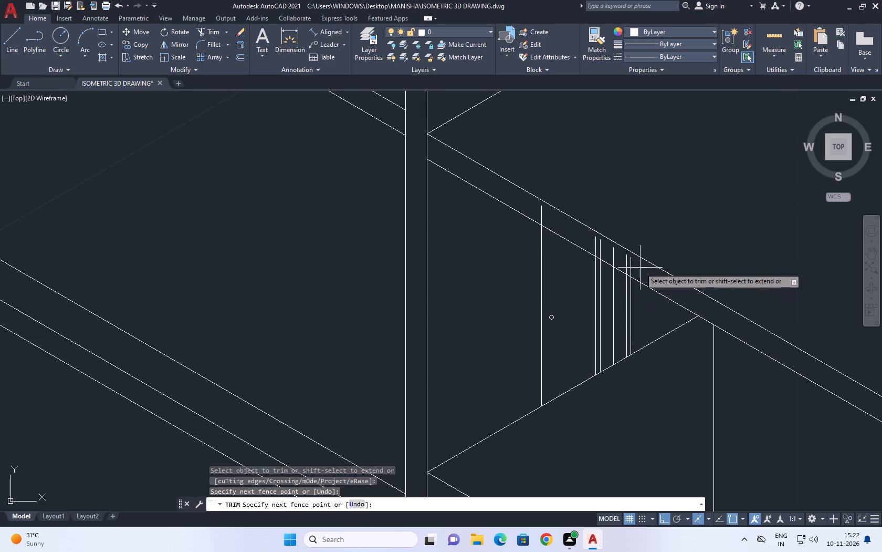
click(537, 209)
key(space)
Shorten the side wall's sloping base line so that it ends at the foot of the last vertical frame line.
scroll(522, 216, down, 2)
middle_drag(600, 247, 580, 240)
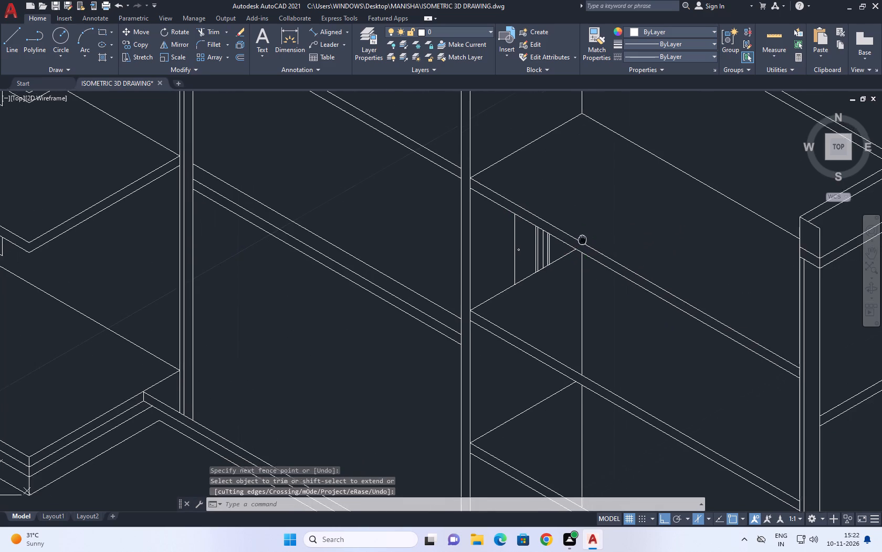
middle_drag(580, 240, 574, 239)
middle_click(567, 239)
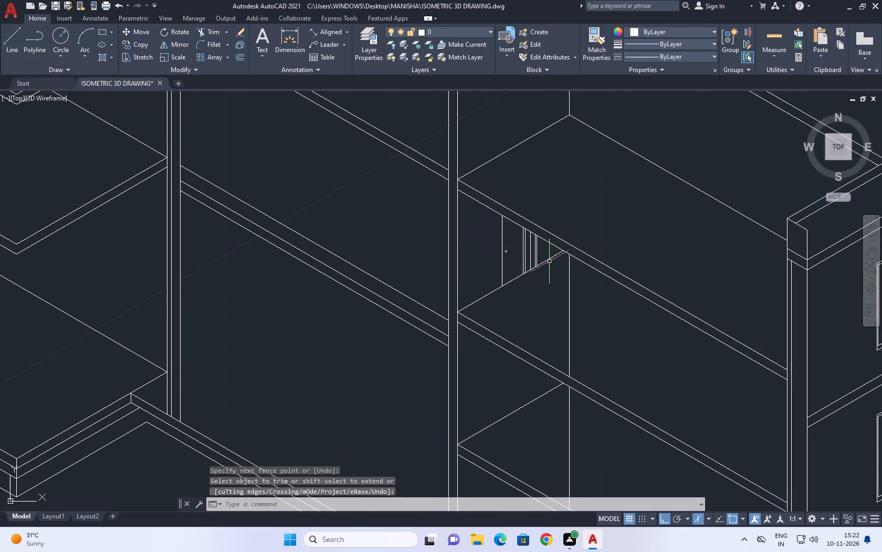
scroll(549, 259, up, 1)
scroll(580, 283, down, 1)
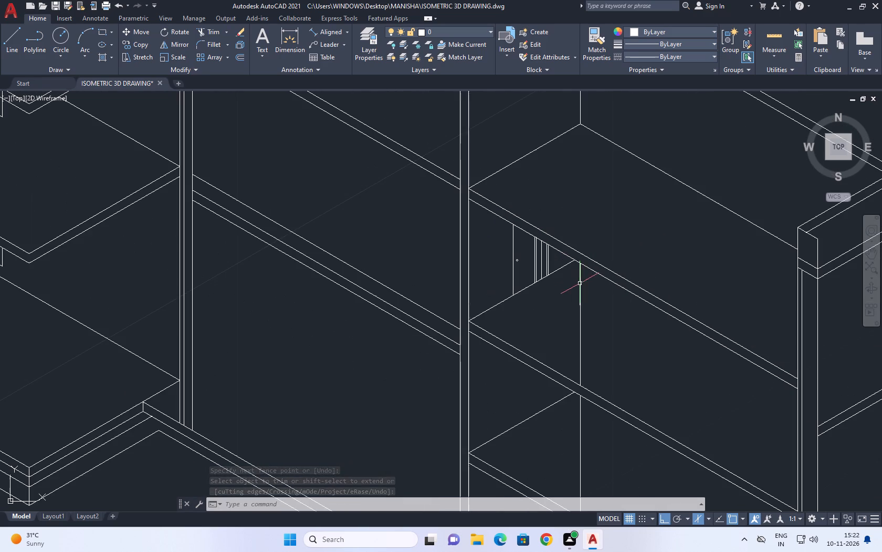
scroll(563, 268, up, 1)
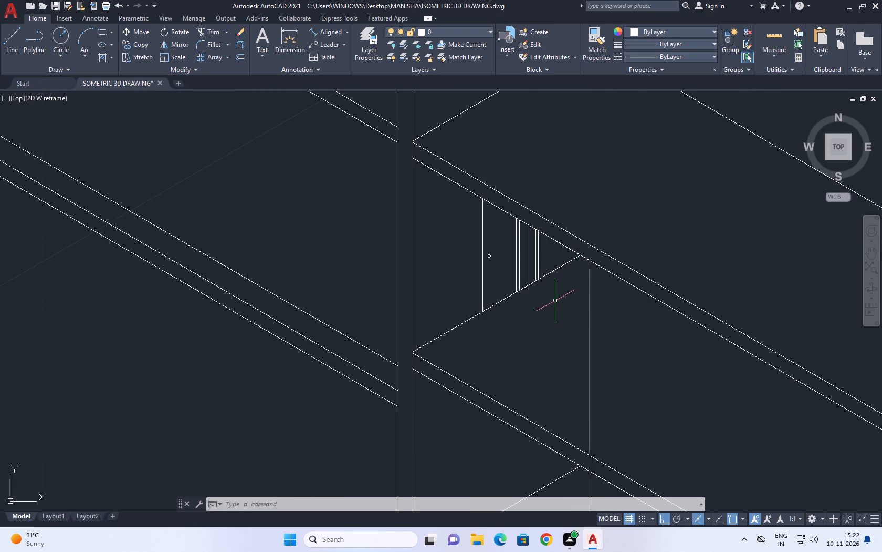
click(548, 273)
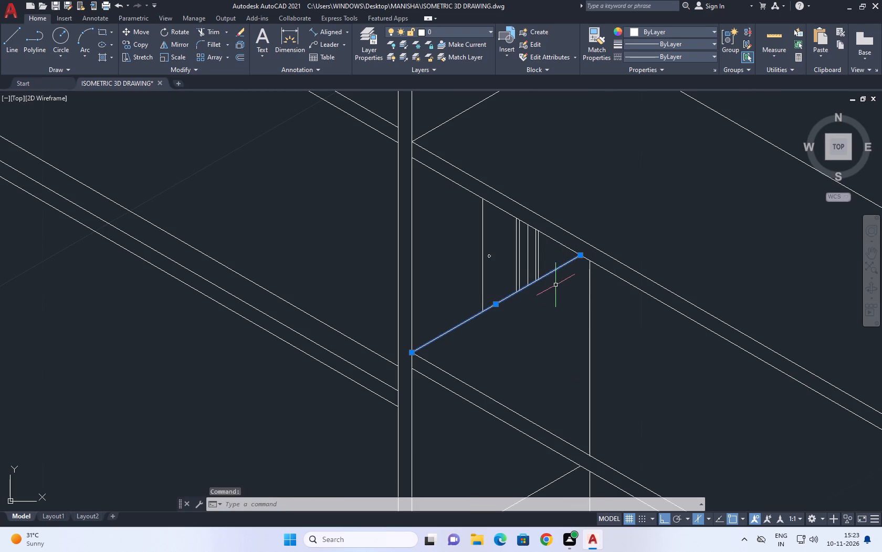
click(581, 254)
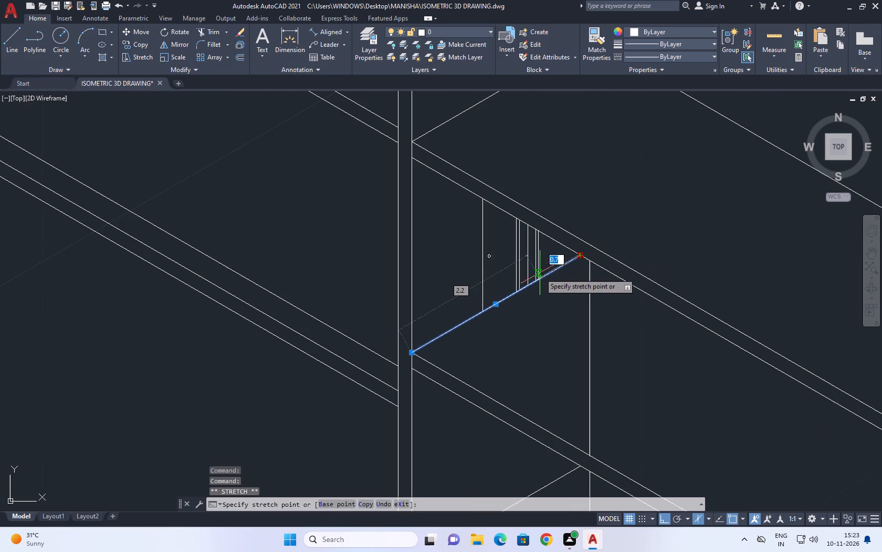
click(539, 278)
scroll(598, 251, down, 3)
right_click(619, 223)
scroll(629, 250, down, 2)
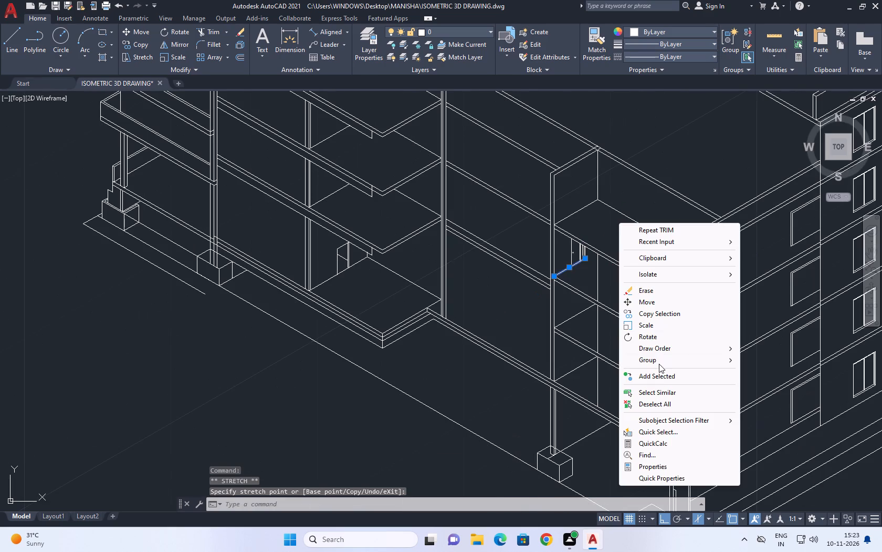
click(663, 407)
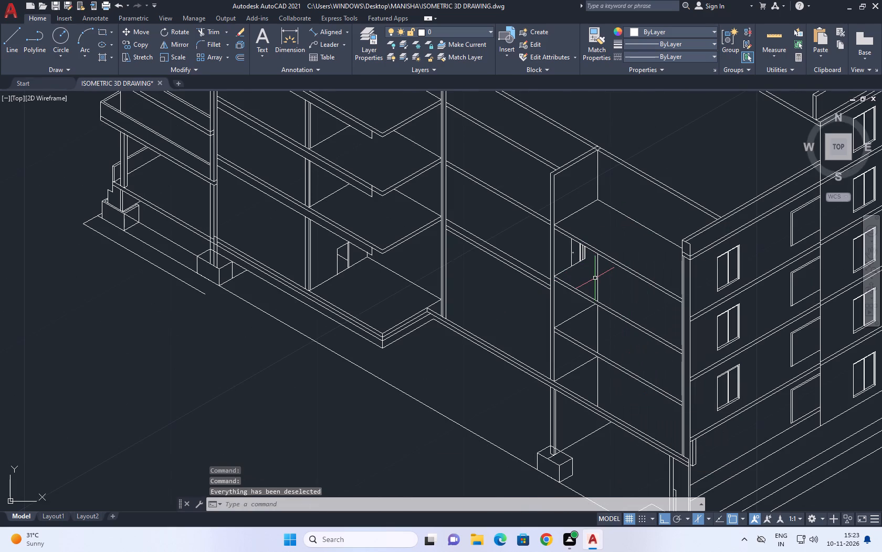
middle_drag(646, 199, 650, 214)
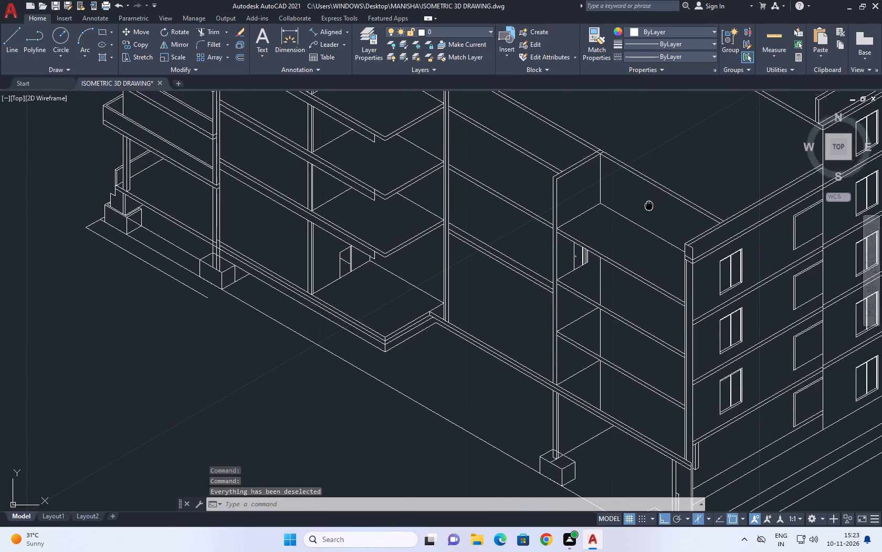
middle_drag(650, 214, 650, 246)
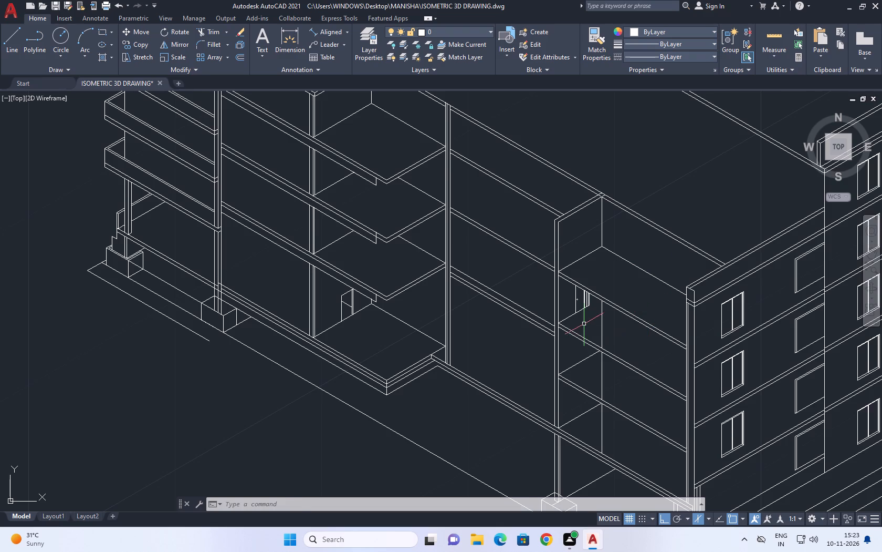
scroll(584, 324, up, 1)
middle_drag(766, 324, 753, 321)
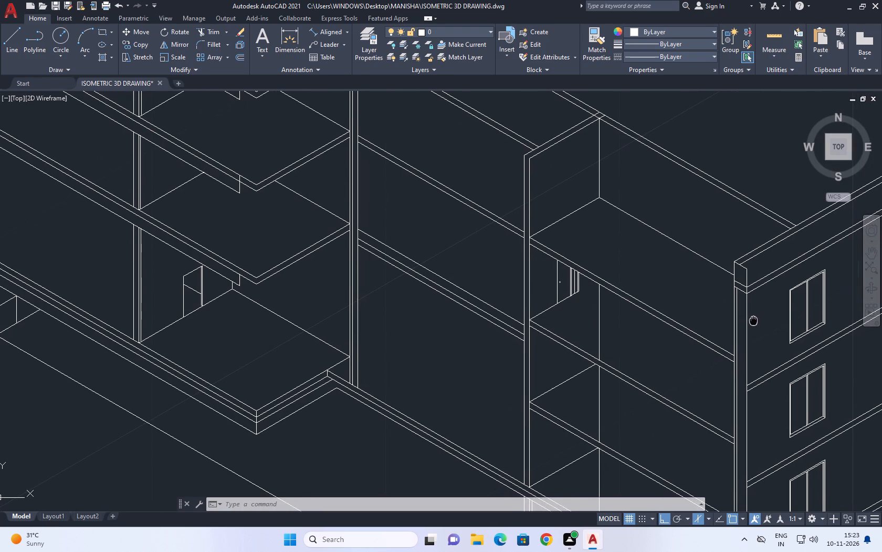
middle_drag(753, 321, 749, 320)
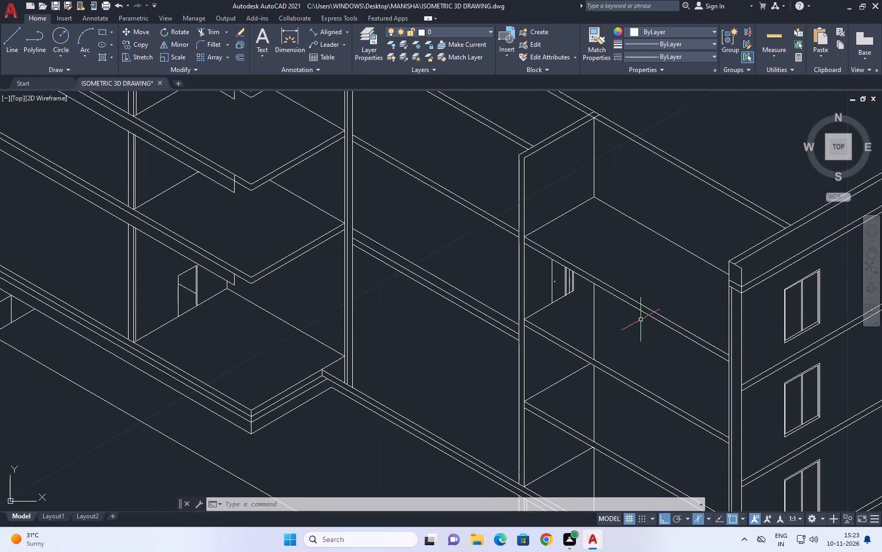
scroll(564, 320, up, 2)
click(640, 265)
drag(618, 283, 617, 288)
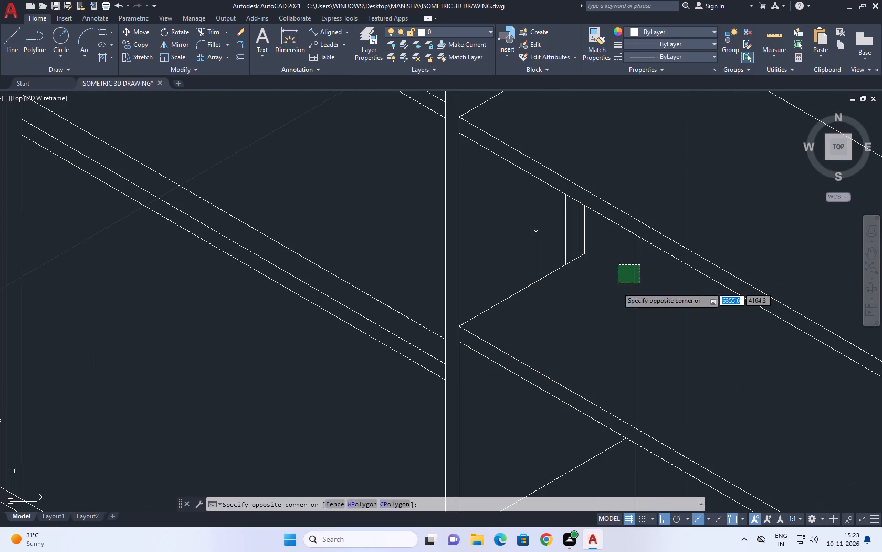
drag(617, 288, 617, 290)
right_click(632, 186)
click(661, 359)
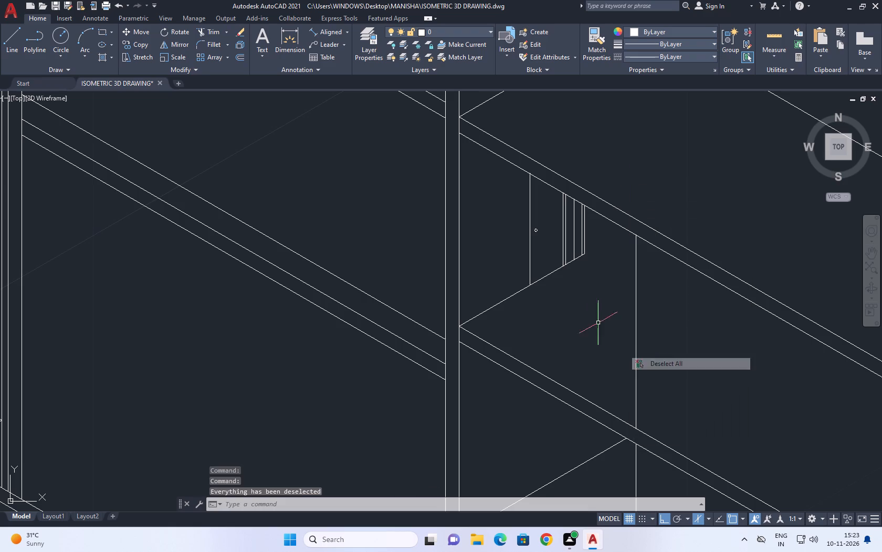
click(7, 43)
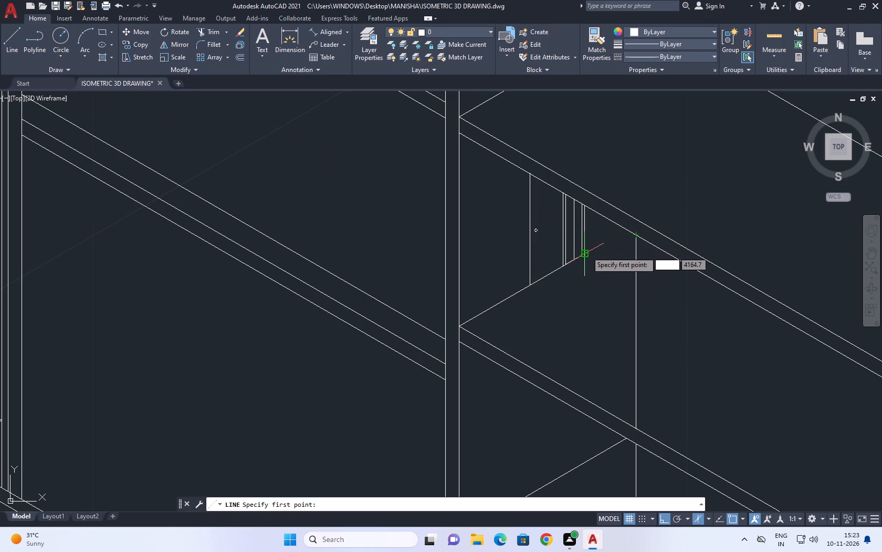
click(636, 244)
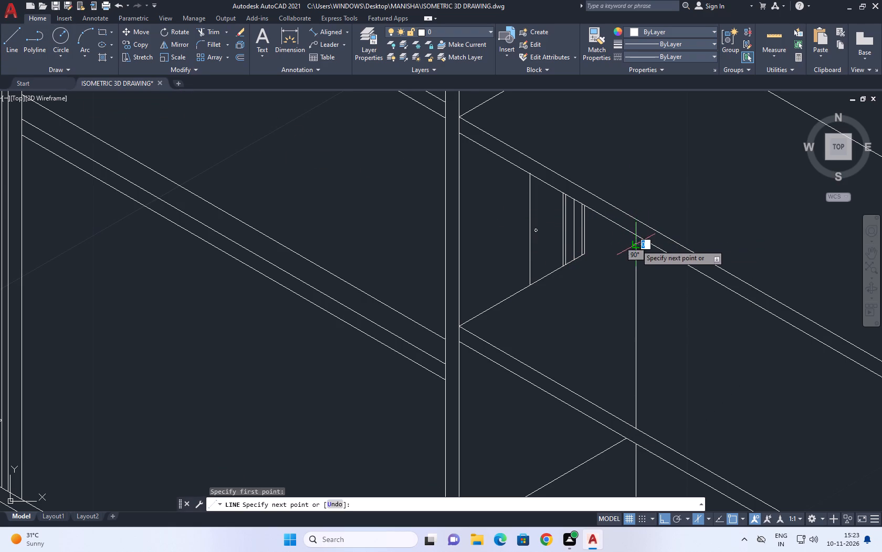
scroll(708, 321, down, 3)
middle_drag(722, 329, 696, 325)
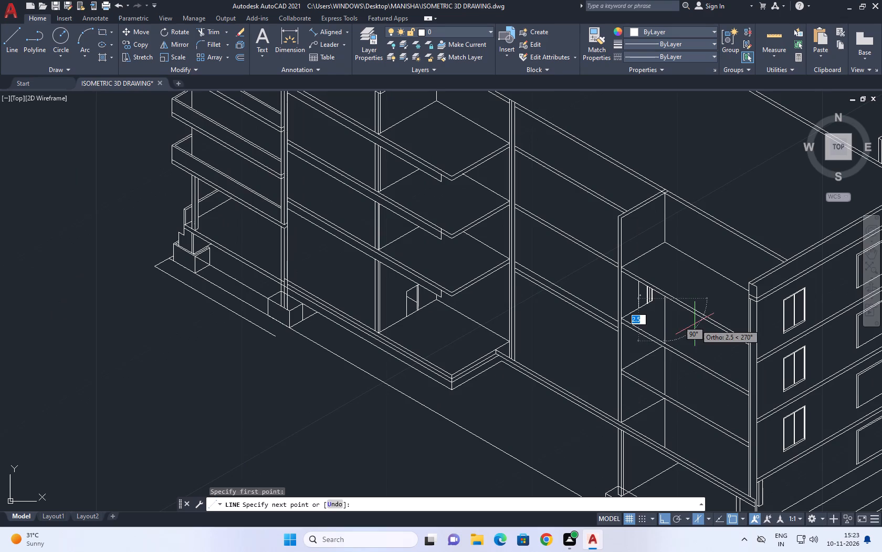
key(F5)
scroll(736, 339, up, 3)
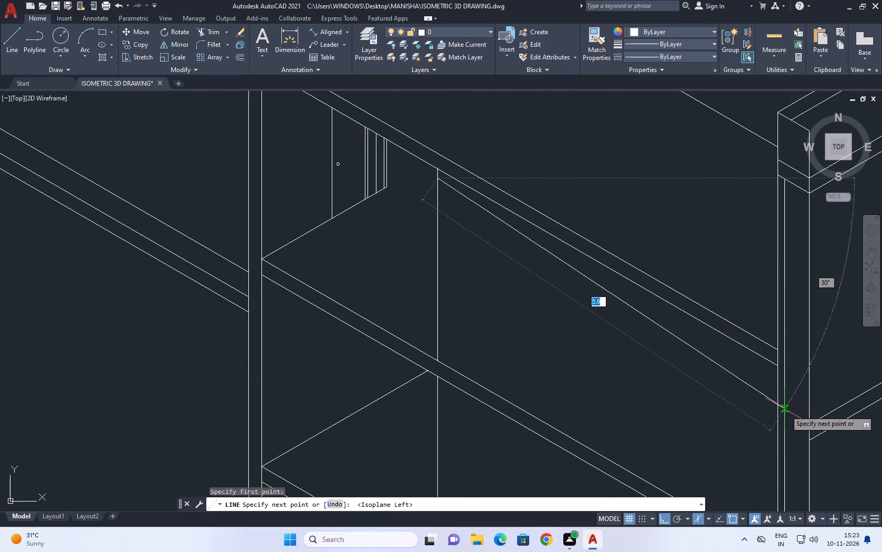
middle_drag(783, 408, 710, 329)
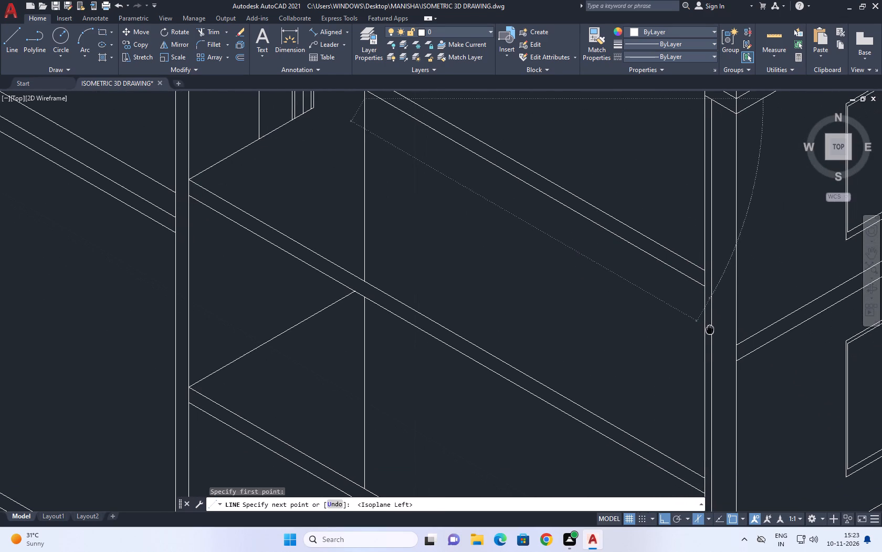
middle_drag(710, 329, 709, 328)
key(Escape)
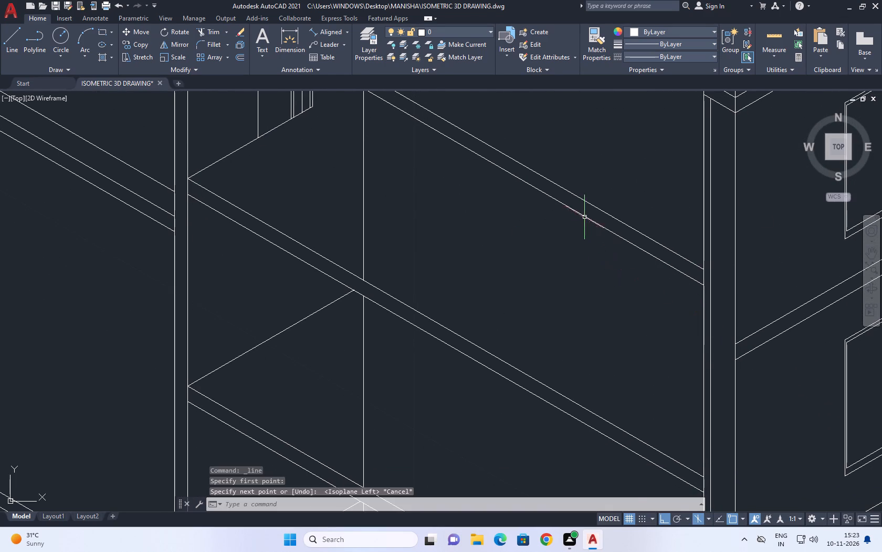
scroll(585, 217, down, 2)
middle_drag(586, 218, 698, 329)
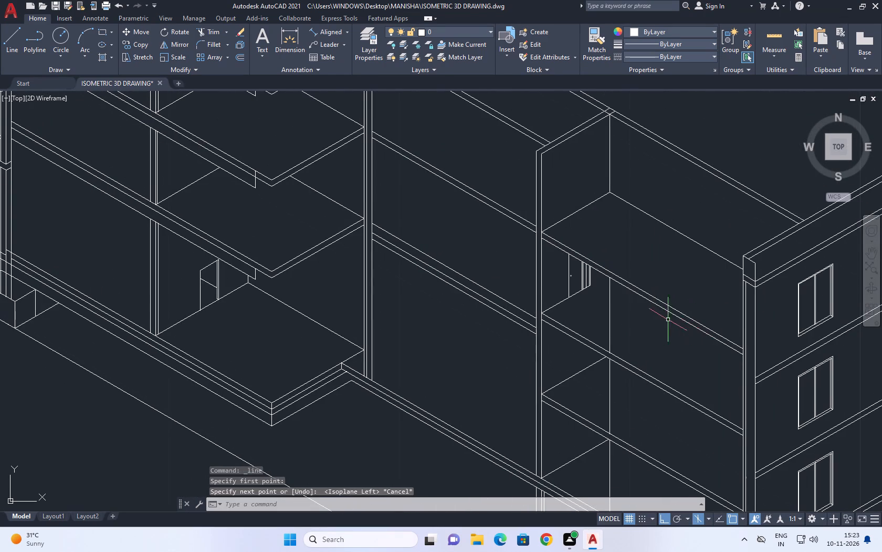
Erase the bay's side-wall detail below the top floor set: the vertical frame lines, the small circle and the sloping base line.
scroll(586, 287, up, 3)
click(626, 260)
drag(513, 329, 510, 336)
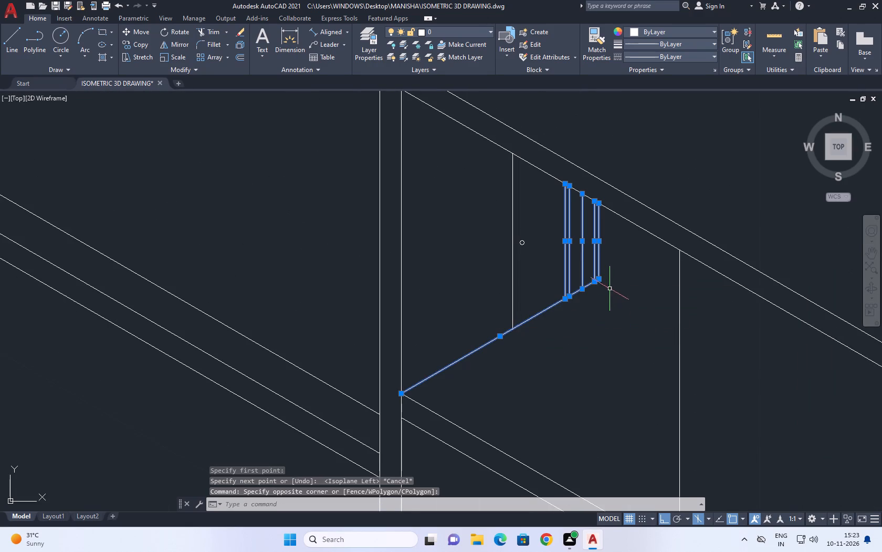
key(Delete)
drag(572, 219, 563, 223)
drag(500, 274, 500, 279)
key(Delete)
Copy the lower line of the bay's top floor set 0.3 straight down.
scroll(553, 256, down, 2)
middle_drag(570, 325, 593, 243)
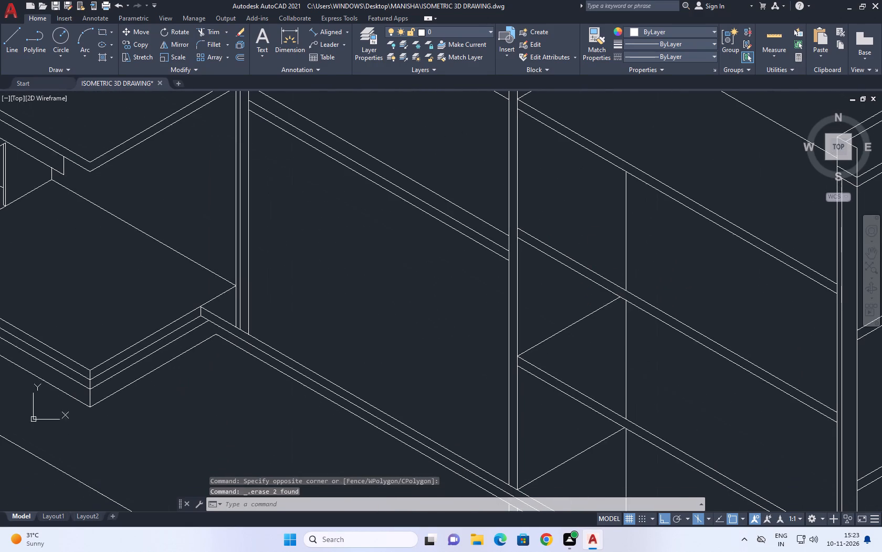
click(657, 191)
middle_drag(653, 186, 660, 267)
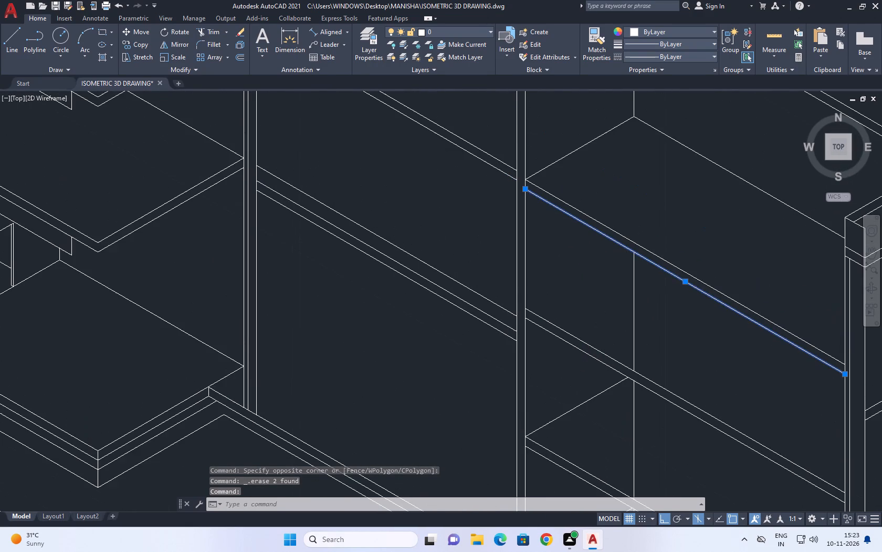
text(CO)
key(space)
click(665, 275)
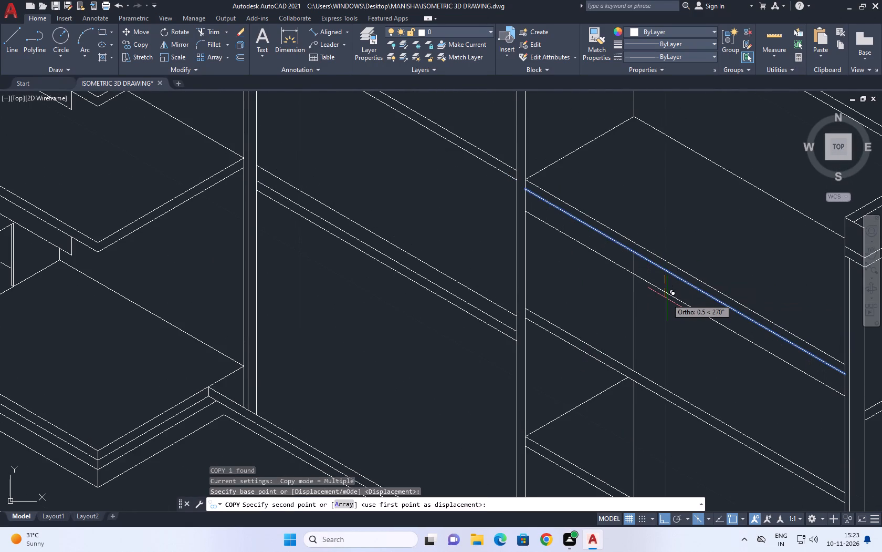
text(0.)
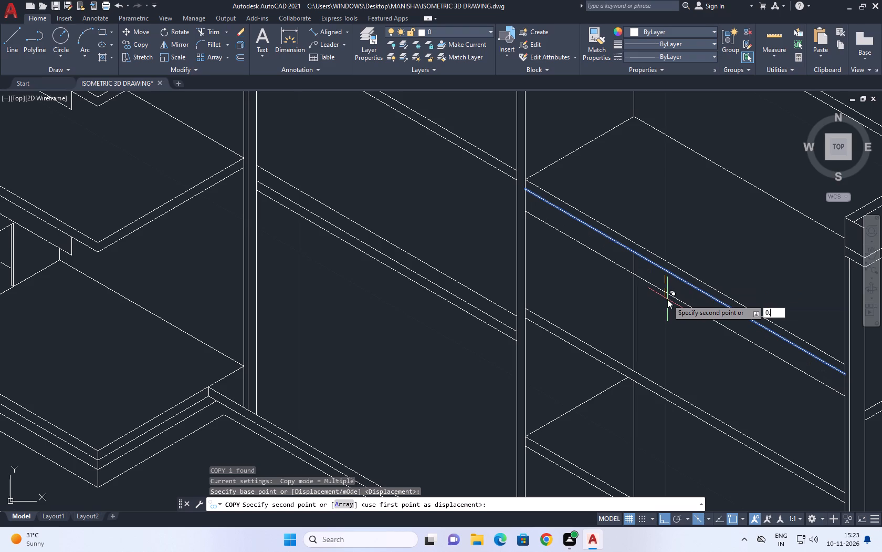
key(2)
key(BackSpace)
key(BackSpace)
key(period)
text(3)
key(space)
key(Escape)
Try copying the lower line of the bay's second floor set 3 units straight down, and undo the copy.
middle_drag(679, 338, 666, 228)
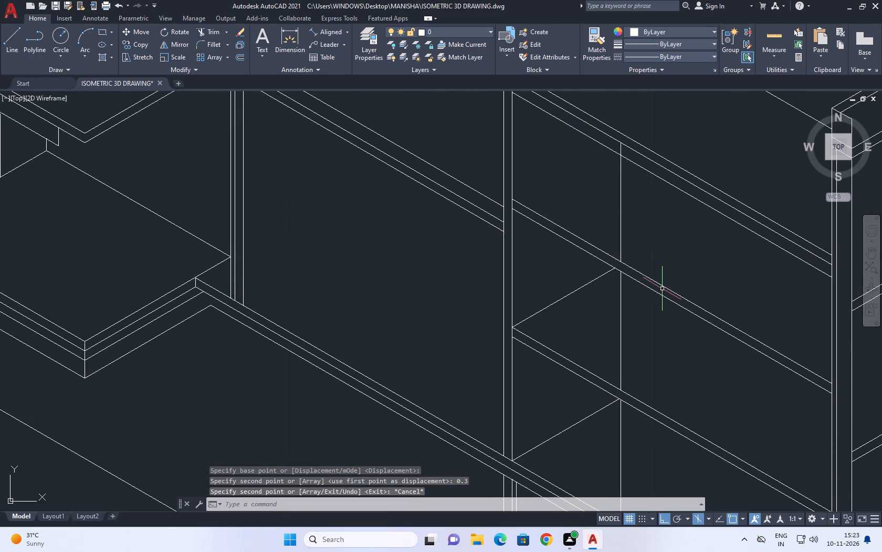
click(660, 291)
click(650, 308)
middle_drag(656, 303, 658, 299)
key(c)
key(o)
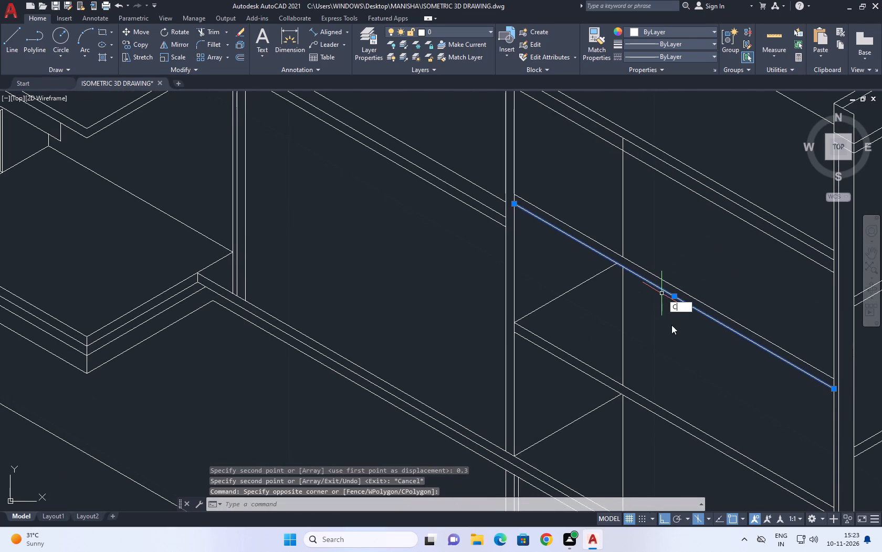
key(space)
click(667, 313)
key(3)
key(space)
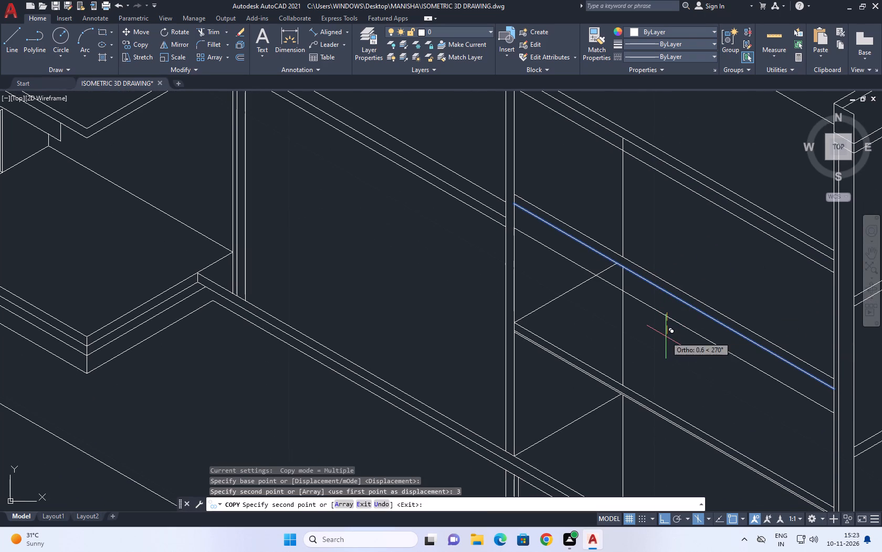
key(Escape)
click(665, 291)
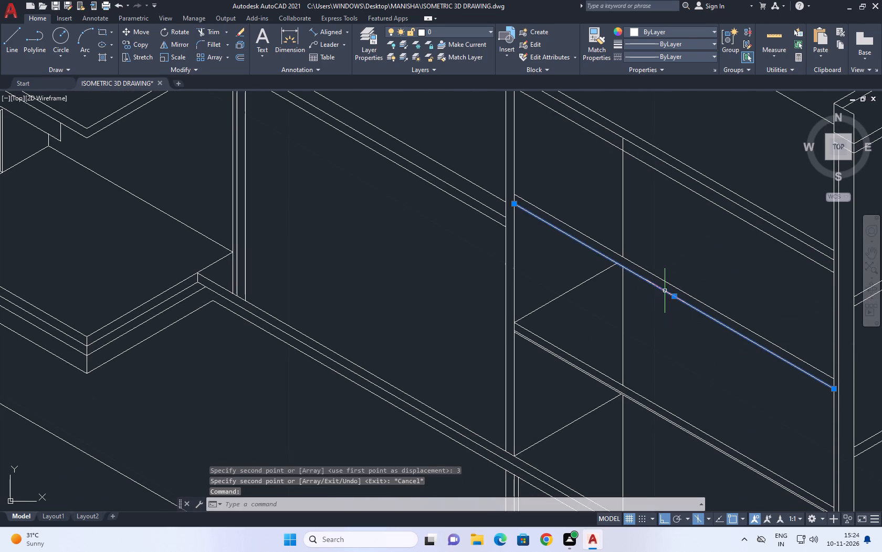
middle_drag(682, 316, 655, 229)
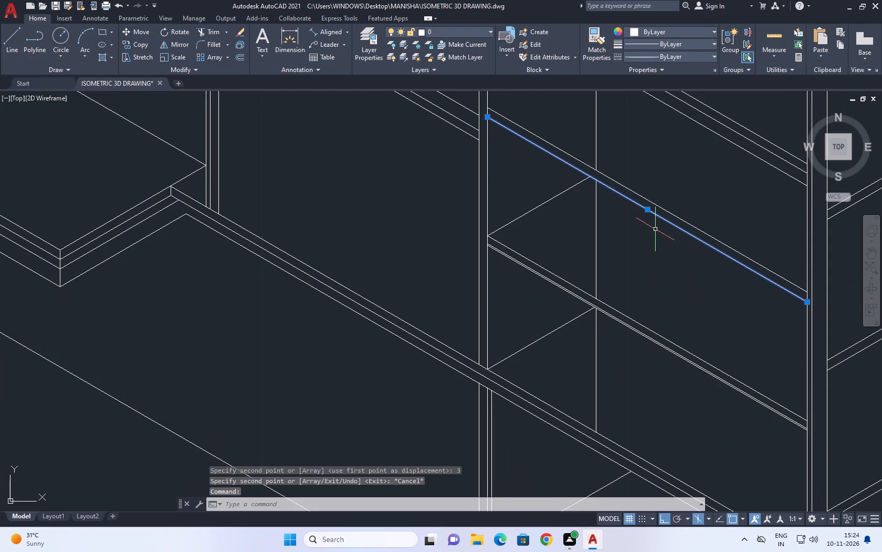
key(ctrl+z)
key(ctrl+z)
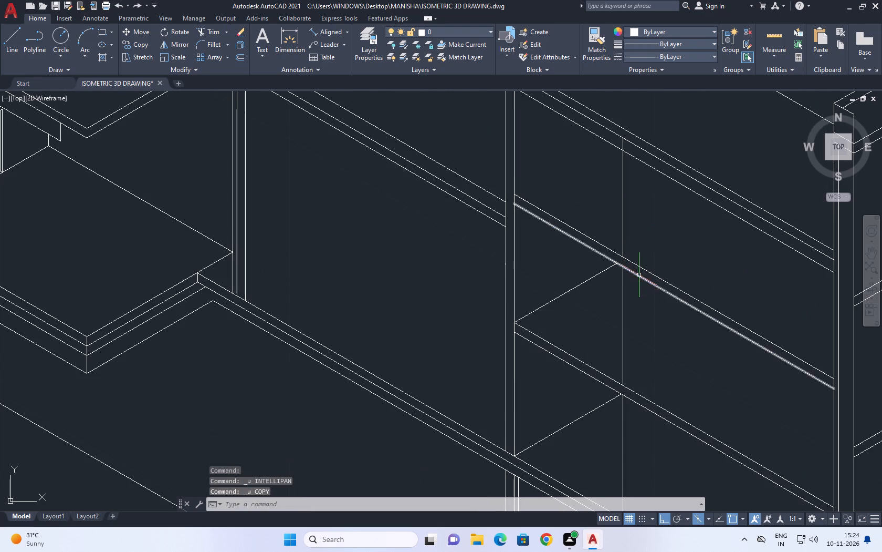
Copy the lower line of the bay's second floor set 0.3 straight down.
click(639, 275)
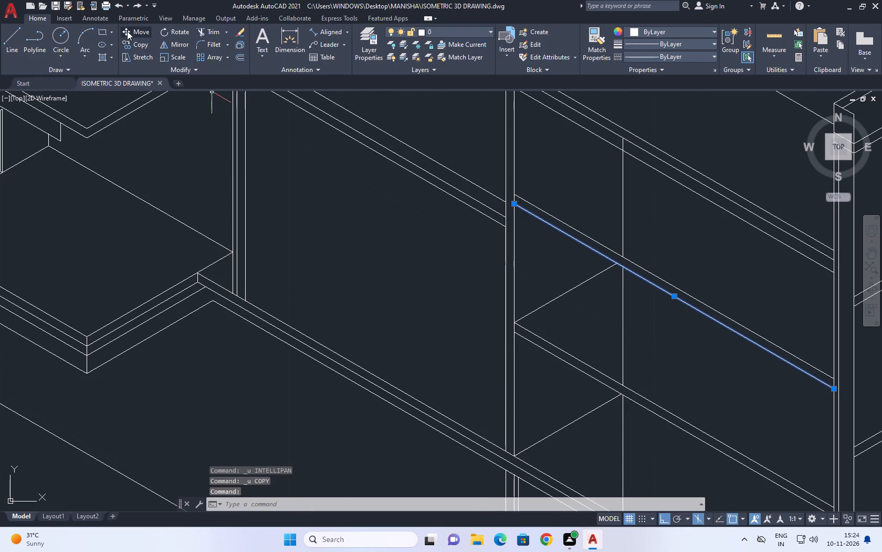
click(135, 45)
click(646, 293)
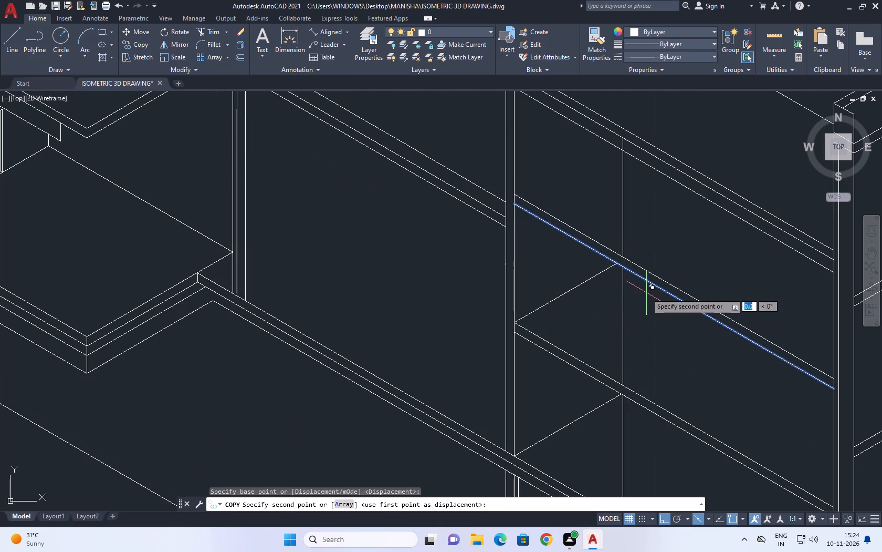
text(0.)
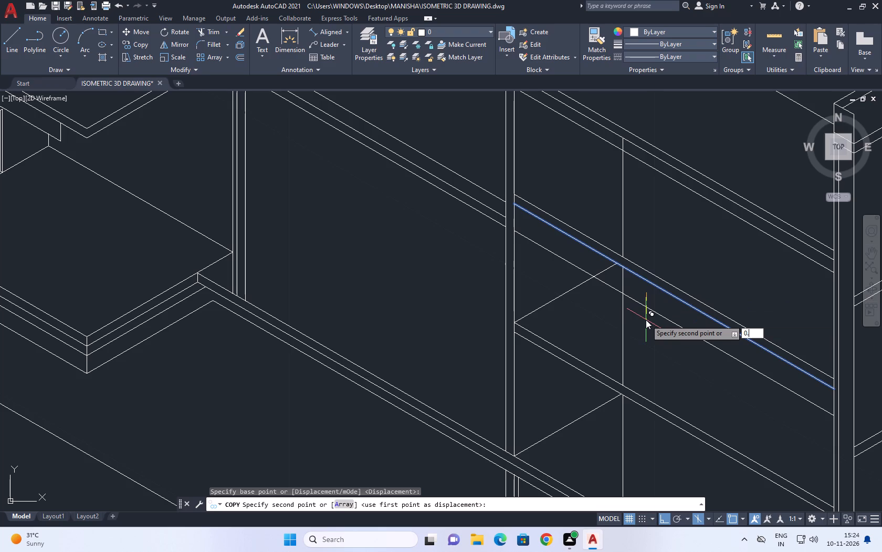
key(3)
key(space)
middle_drag(654, 350, 654, 255)
key(Escape)
Copy the lower line of the bay's third floor set 0.3 straight down.
click(654, 319)
middle_drag(722, 329, 722, 322)
key(c)
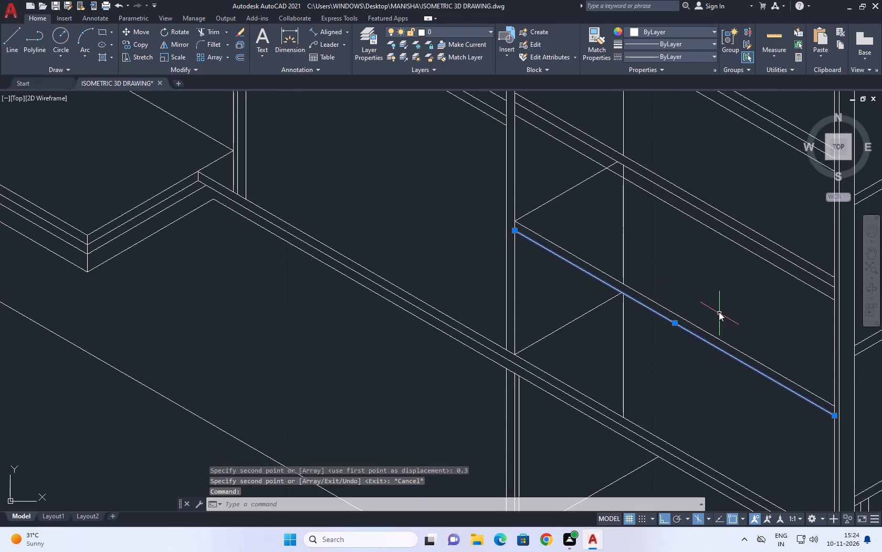
key(o)
key(space)
click(689, 321)
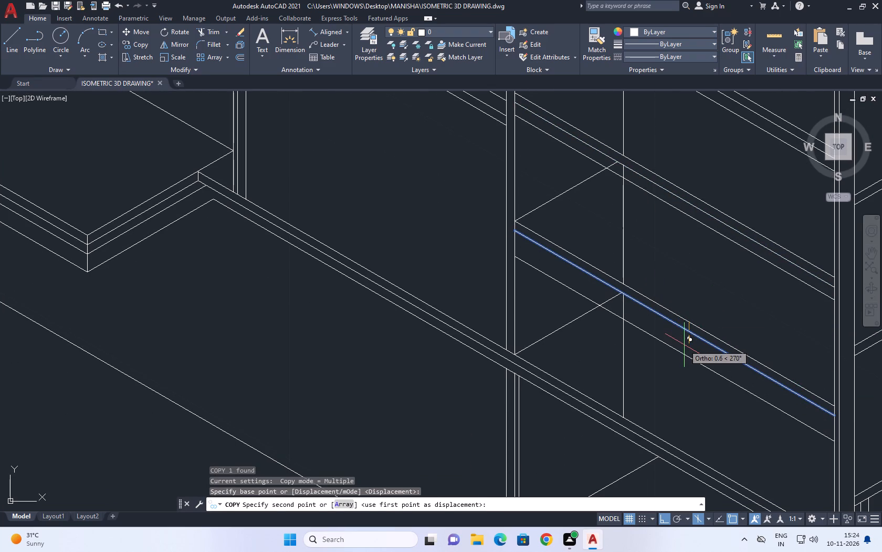
key(0)
key(period)
key(3)
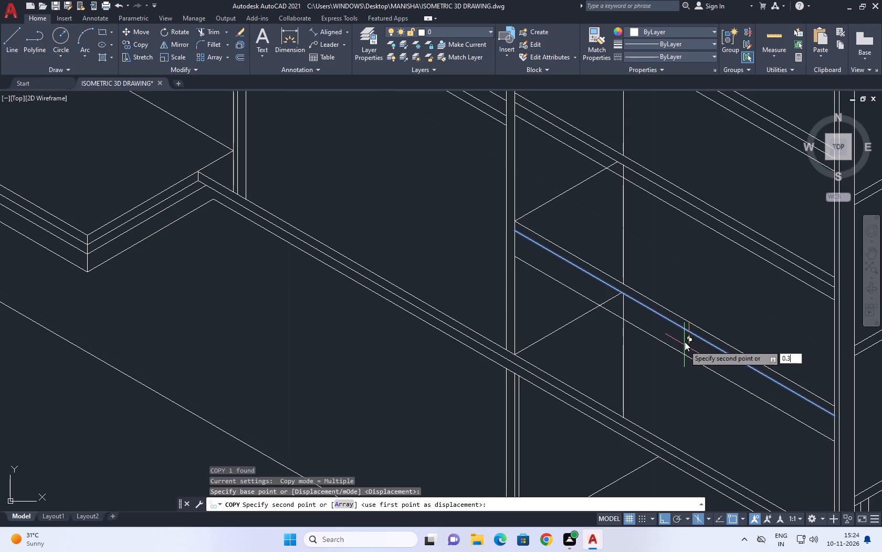
key(space)
key(Escape)
Trim the upper ends of the two sloping side-wall base lines back to the copied lower lines of the second and third floor sets.
middle_drag(571, 299, 582, 320)
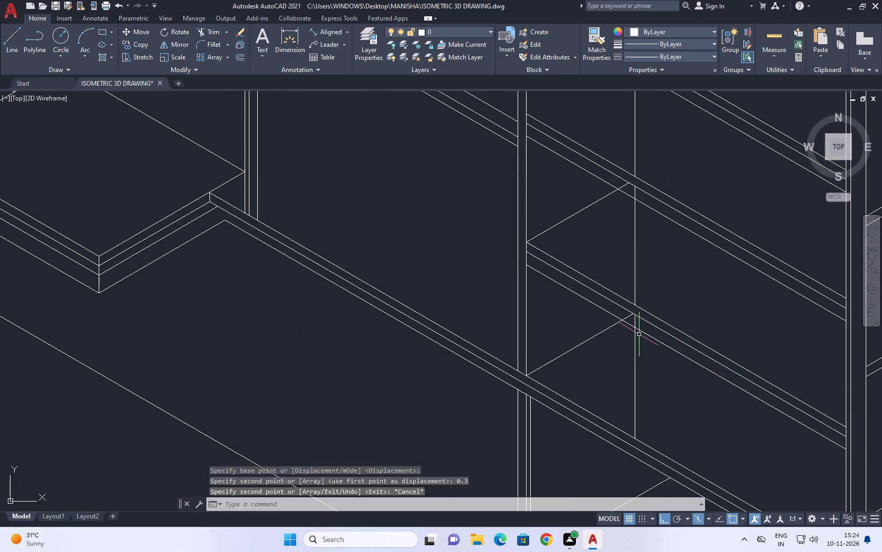
scroll(640, 334, up, 1)
scroll(611, 281, up, 1)
scroll(635, 328, up, 2)
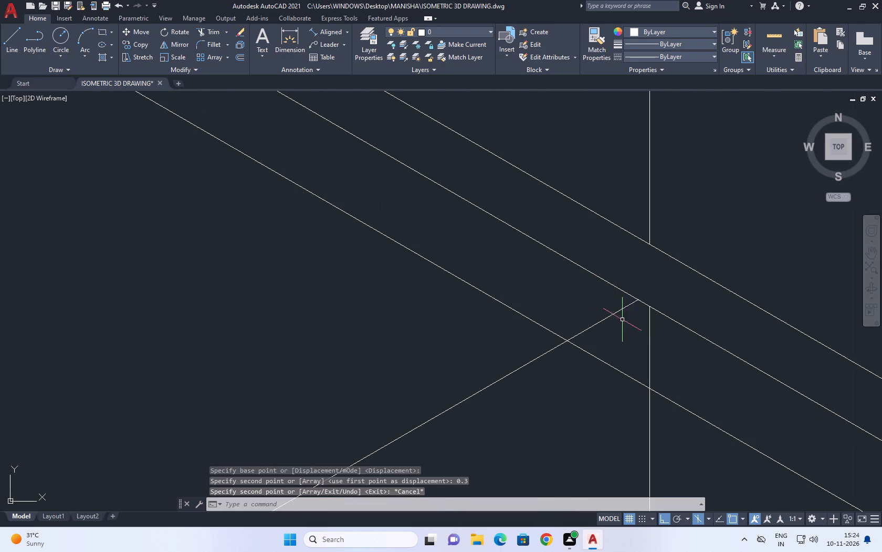
key(t)
key(r)
key(space)
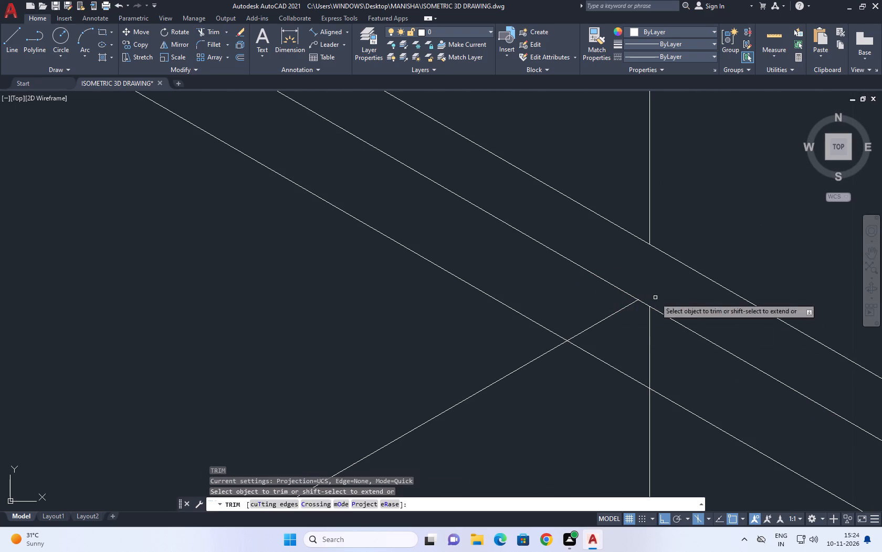
click(597, 325)
scroll(606, 317, down, 5)
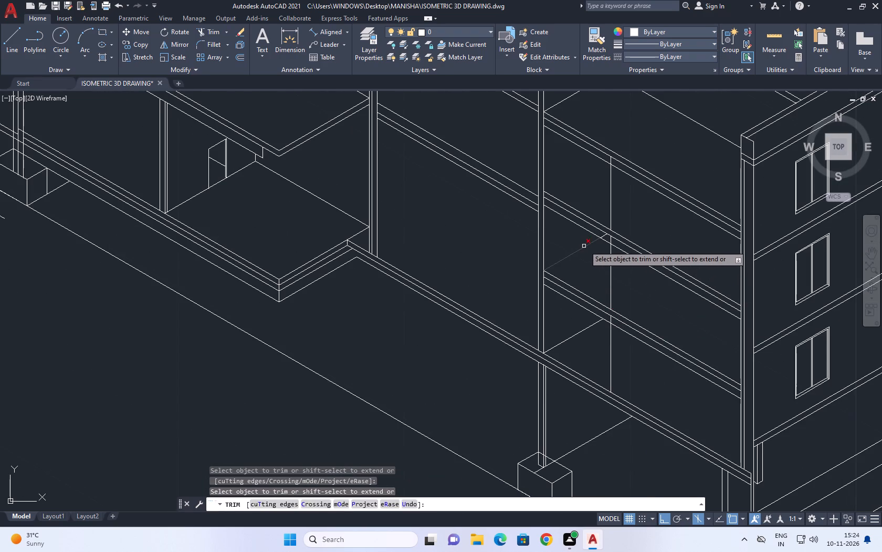
scroll(591, 242, up, 2)
click(629, 229)
click(606, 223)
middle_drag(663, 211, 661, 233)
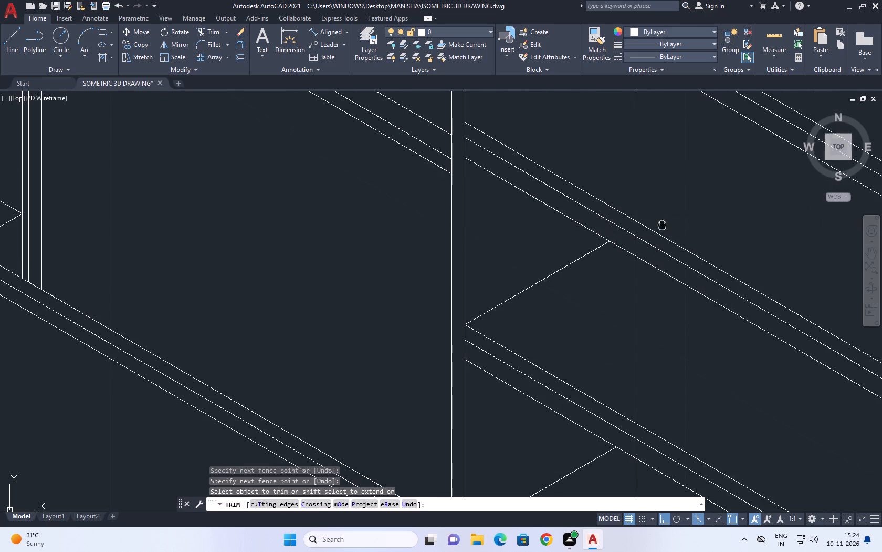
middle_drag(661, 233, 636, 434)
scroll(612, 230, down, 4)
key(space)
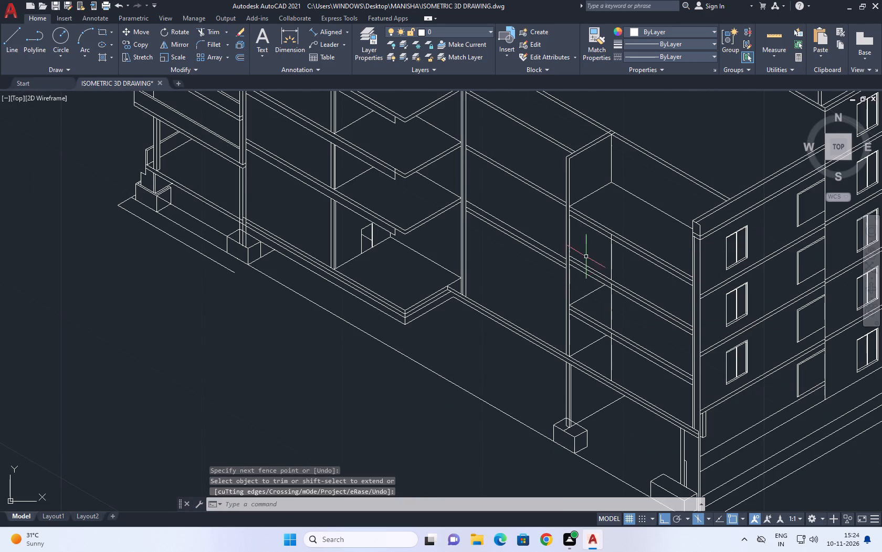
Draw a line from the back corner vertical at the top floor set's lowest line to the column edge at the second floor set's upper line.
scroll(584, 253, up, 1)
middle_drag(634, 253, 633, 266)
key(l)
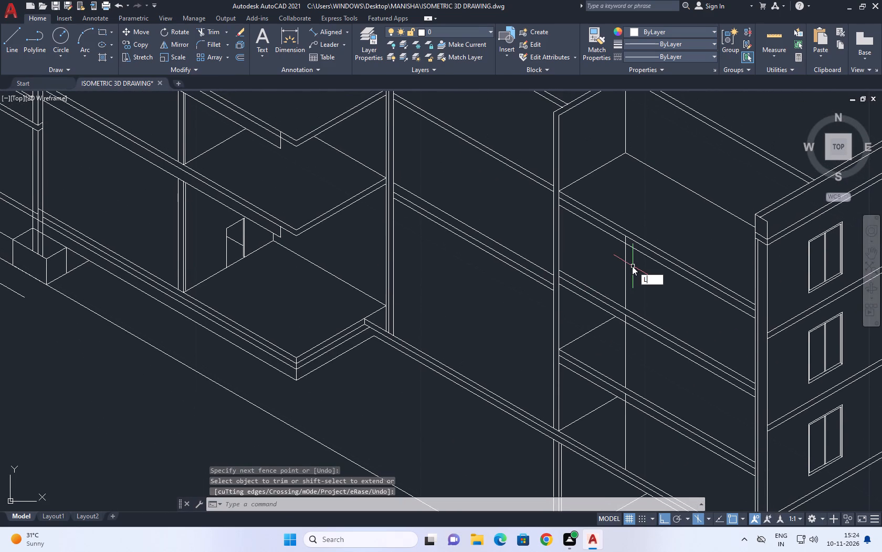
key(space)
scroll(621, 243, up, 1)
click(628, 245)
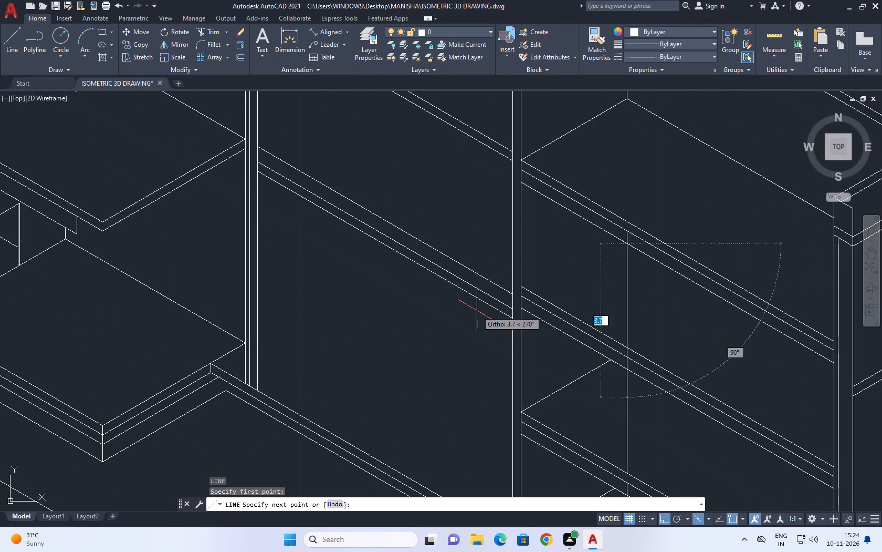
click(521, 288)
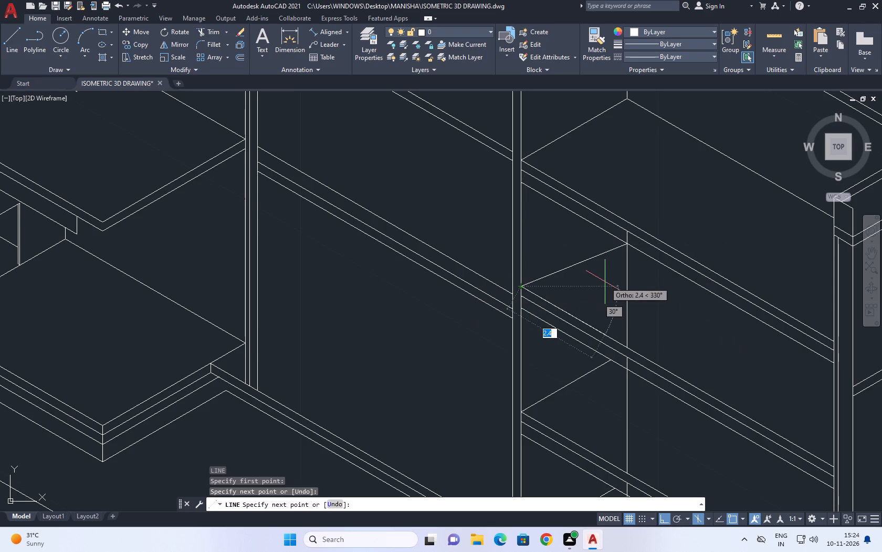
key(Escape)
Trim the back corner vertical where it shows between the lines of the top, second and third floor sets.
middle_drag(619, 255, 614, 278)
text(TR)
key(Escape)
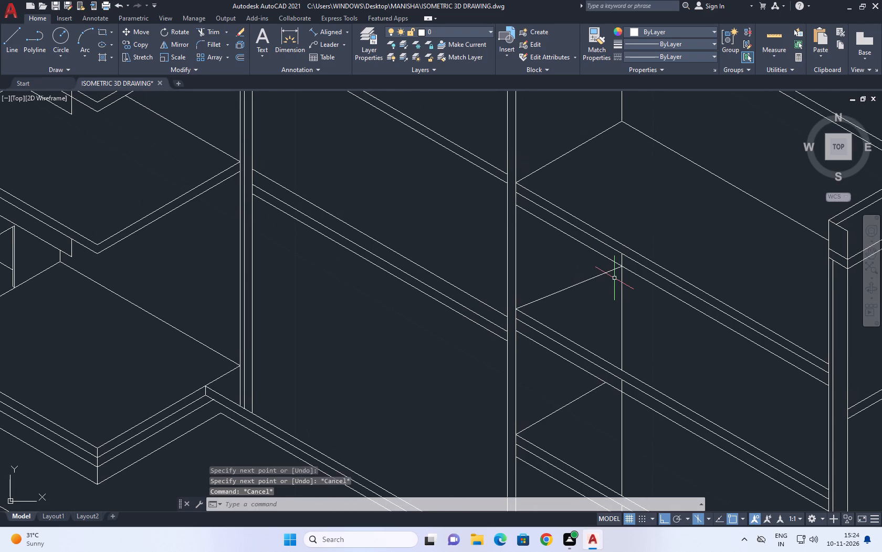
text(TR)
key(space)
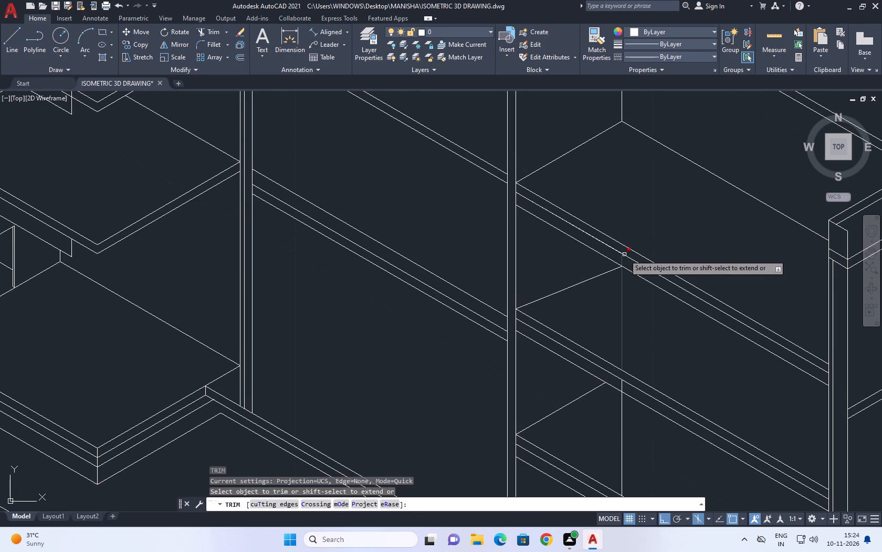
key(space)
click(623, 261)
scroll(615, 228, down, 2)
scroll(619, 318, up, 2)
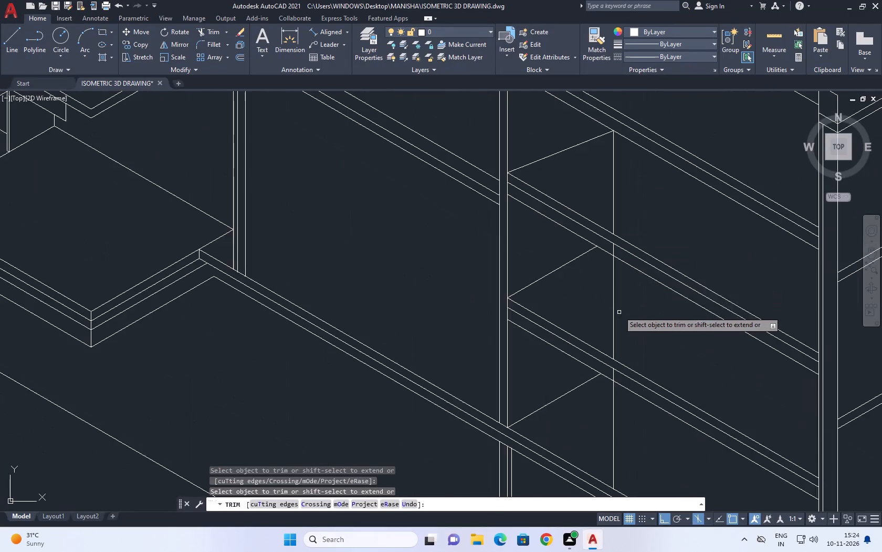
scroll(610, 259, up, 1)
click(615, 244)
scroll(597, 371, down, 2)
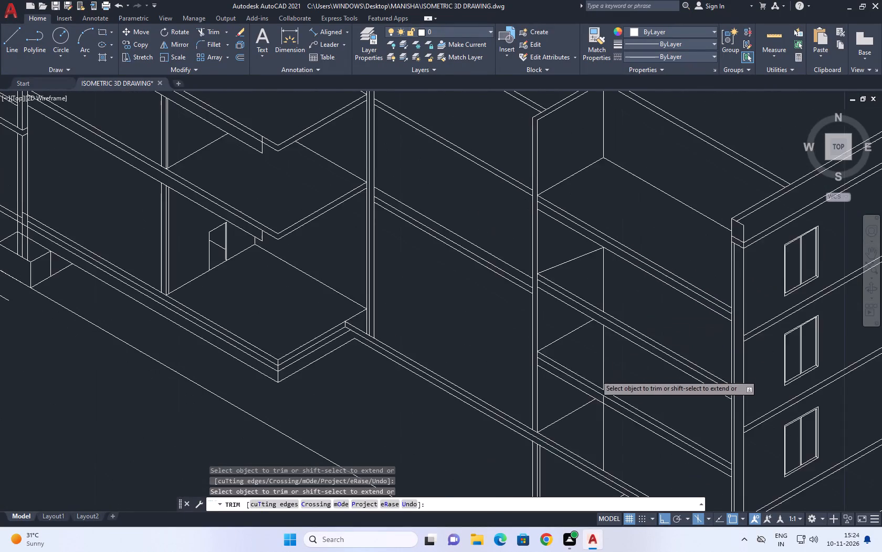
middle_drag(602, 404, 596, 314)
scroll(596, 317, up, 1)
click(604, 309)
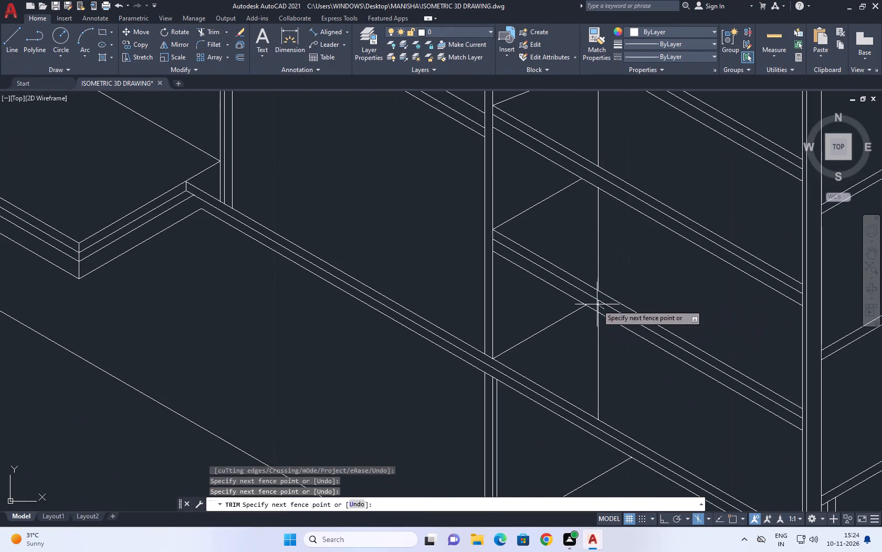
click(597, 304)
key(space)
scroll(604, 325, down, 1)
middle_drag(649, 345, 648, 346)
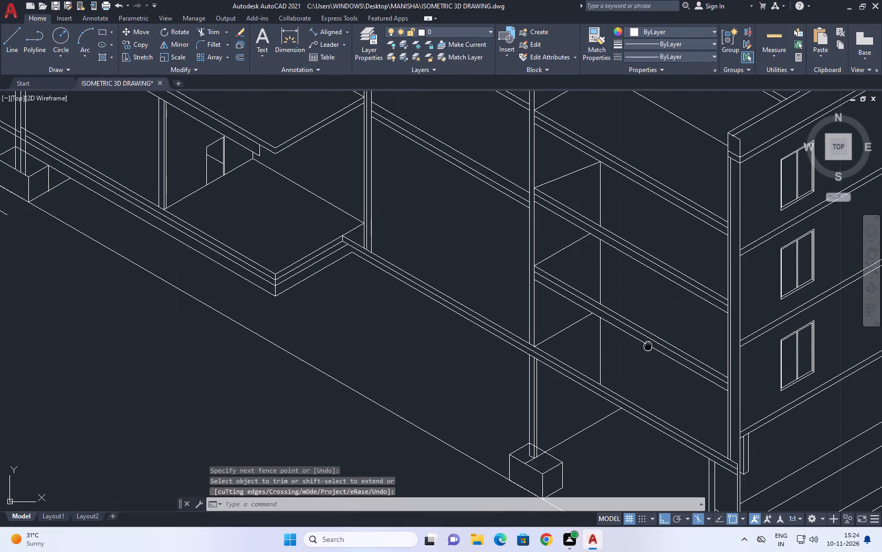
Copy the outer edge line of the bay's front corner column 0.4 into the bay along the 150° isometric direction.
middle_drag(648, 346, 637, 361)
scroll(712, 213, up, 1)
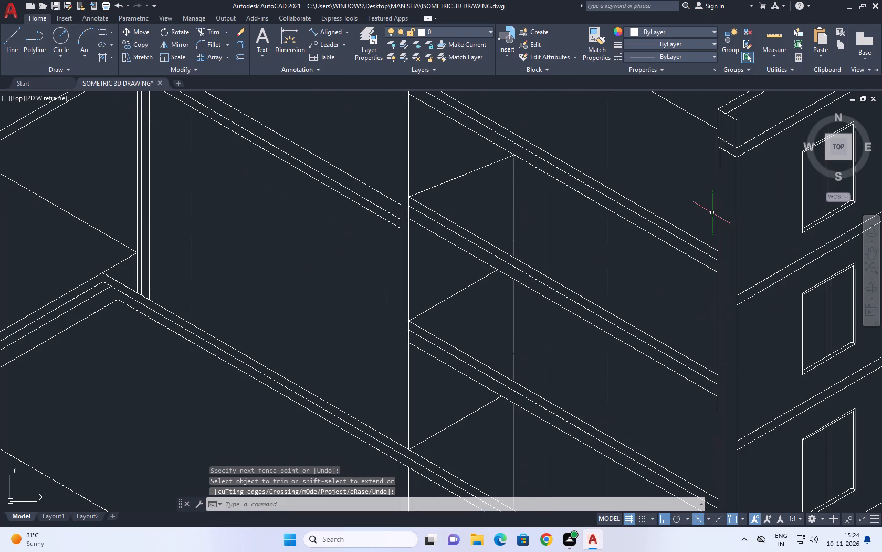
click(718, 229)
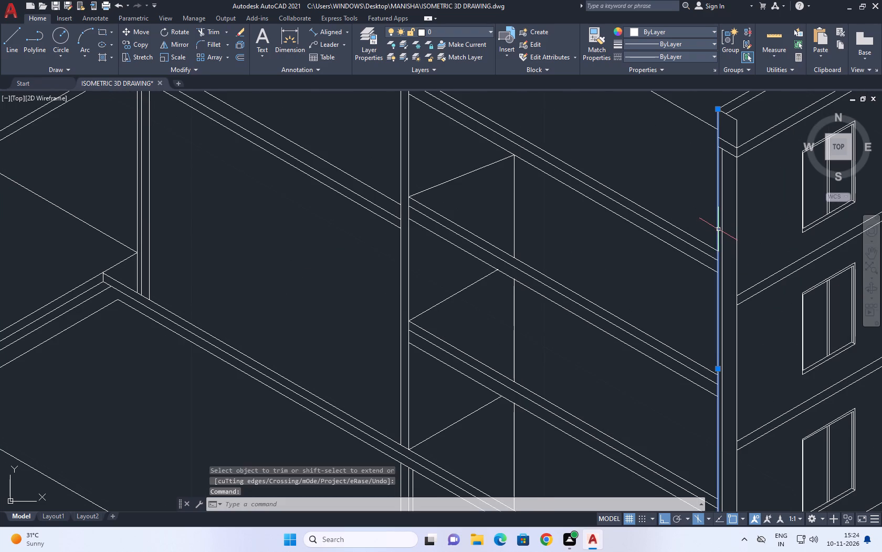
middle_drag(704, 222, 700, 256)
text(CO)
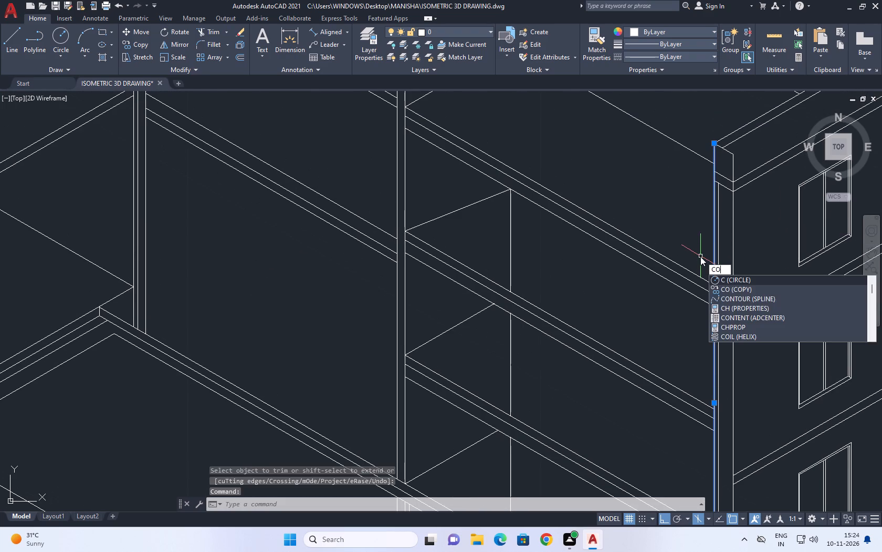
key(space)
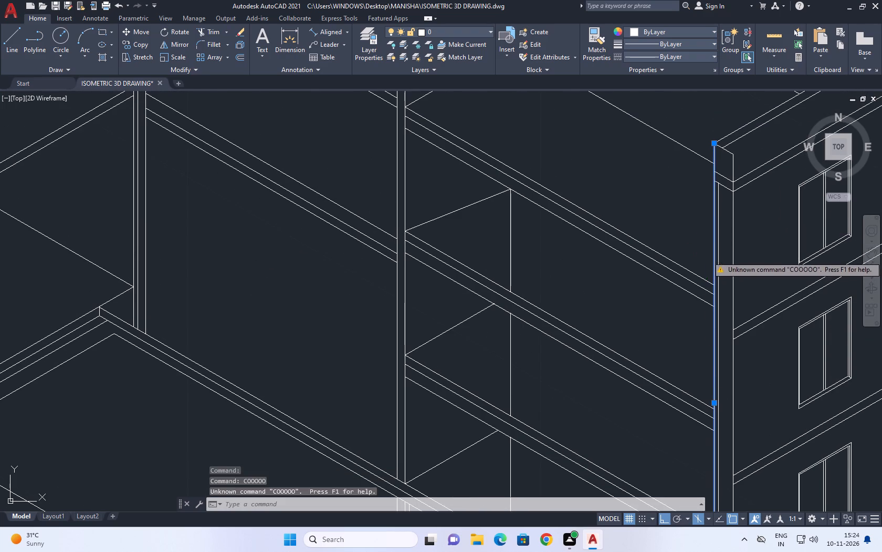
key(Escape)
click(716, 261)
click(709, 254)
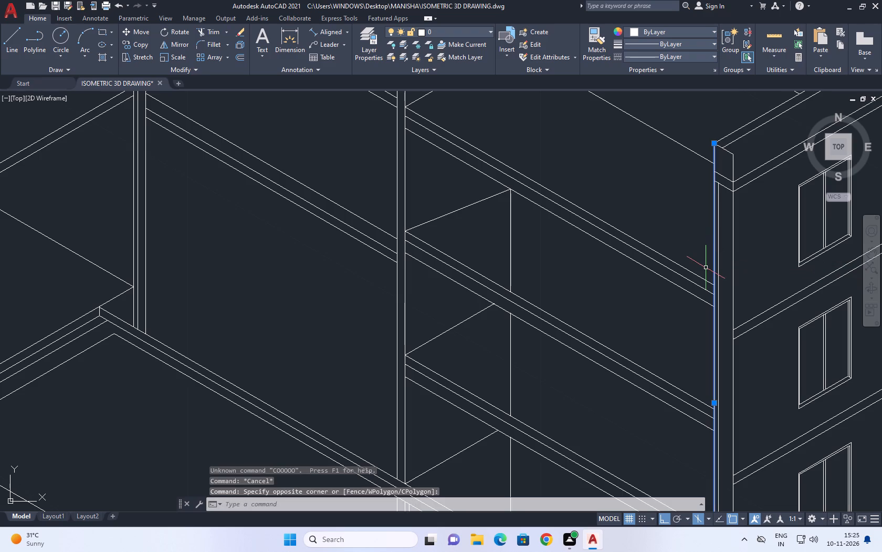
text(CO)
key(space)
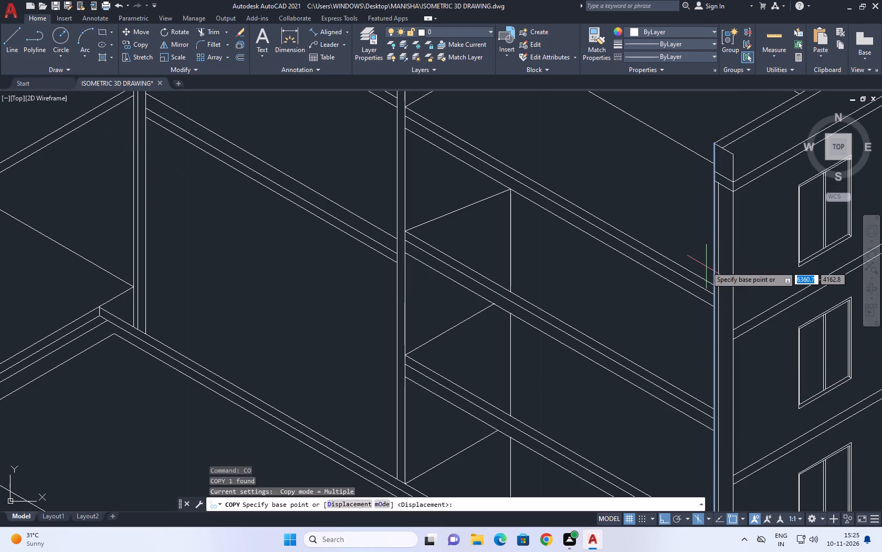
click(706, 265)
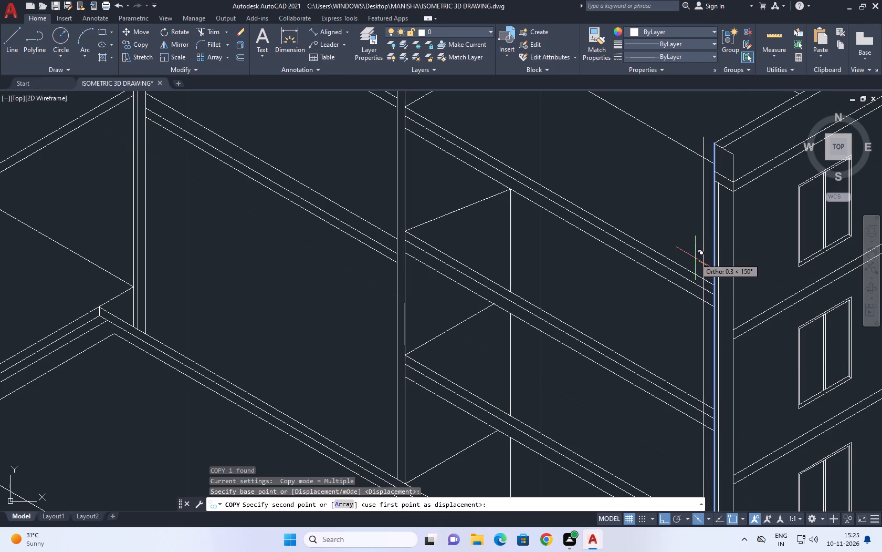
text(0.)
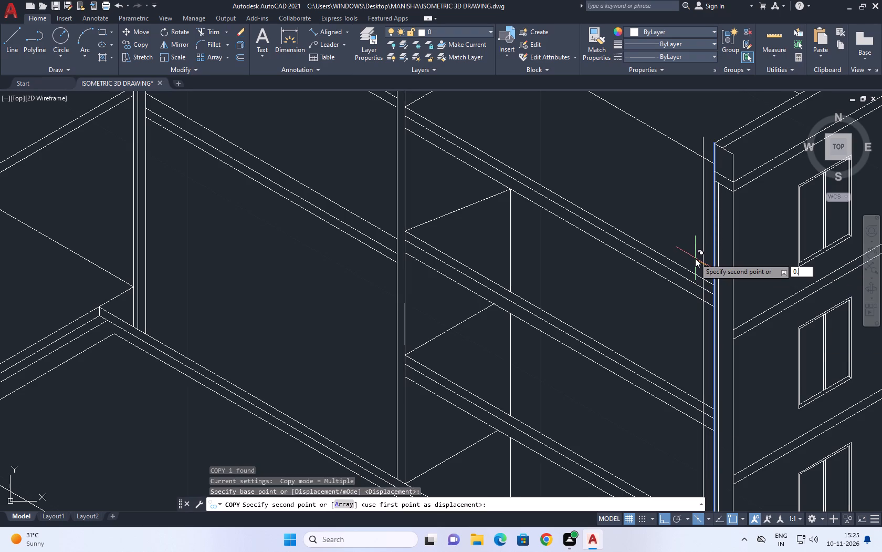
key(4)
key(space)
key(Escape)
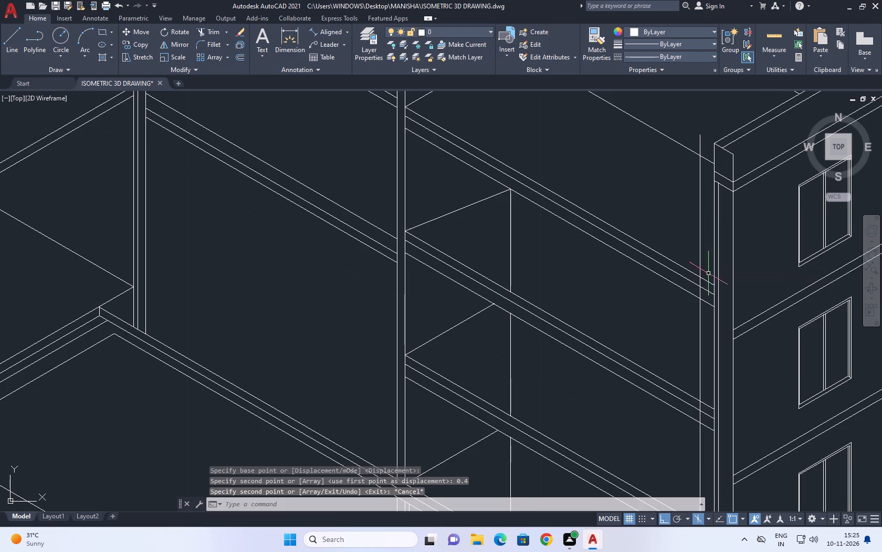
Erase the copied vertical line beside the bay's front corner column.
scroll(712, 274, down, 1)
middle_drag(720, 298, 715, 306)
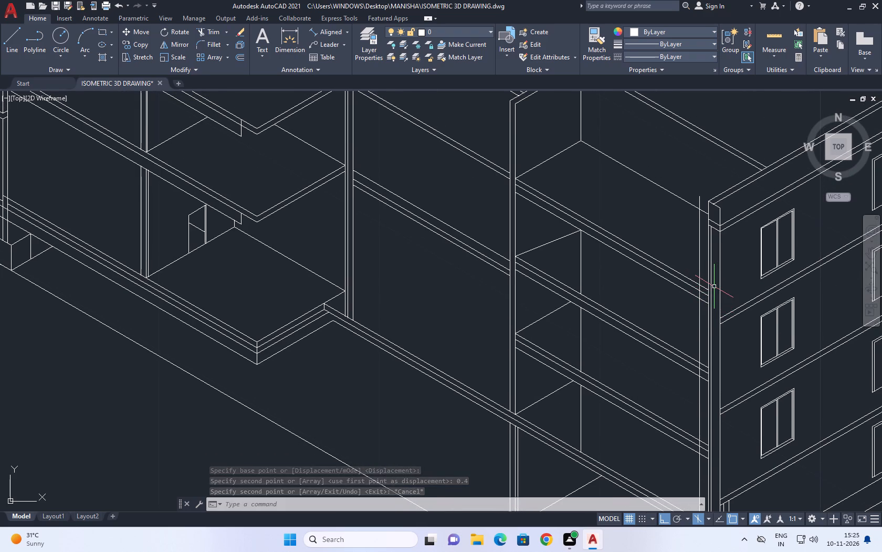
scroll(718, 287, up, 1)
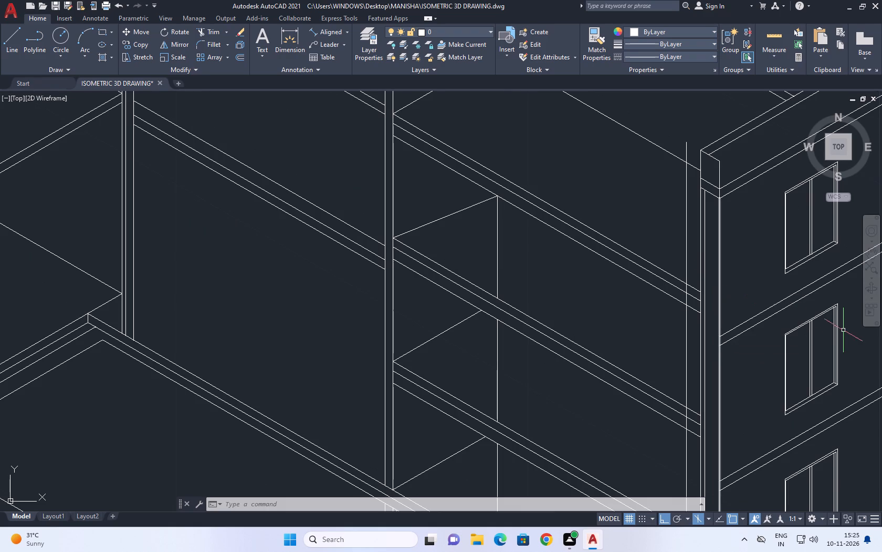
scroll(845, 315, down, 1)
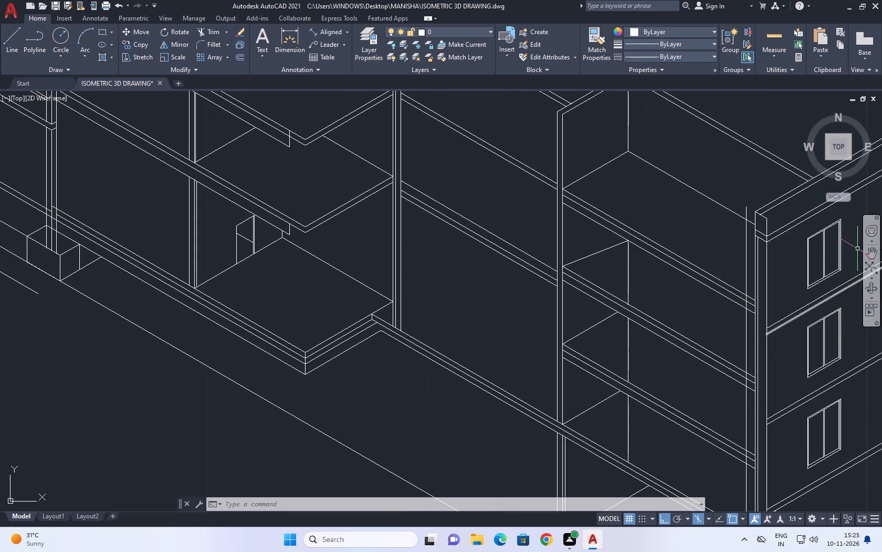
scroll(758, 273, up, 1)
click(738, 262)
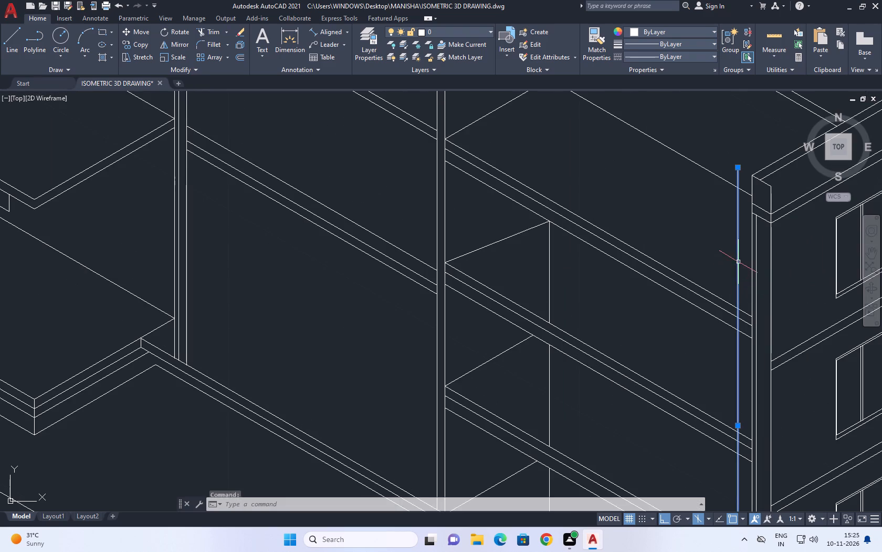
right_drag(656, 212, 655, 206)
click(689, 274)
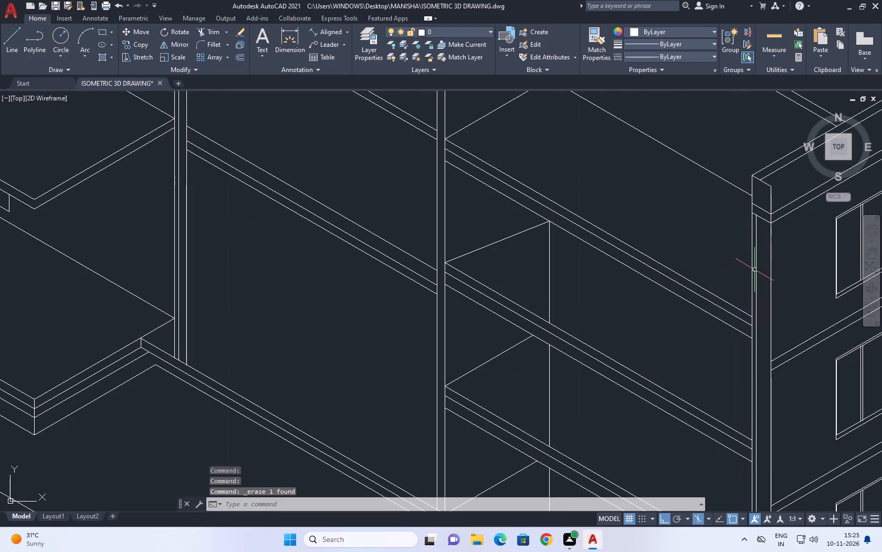
Copy the outer edge line of the bay's front corner column 0.226 into the bay along the 150° isometric direction.
click(755, 269)
key(Escape)
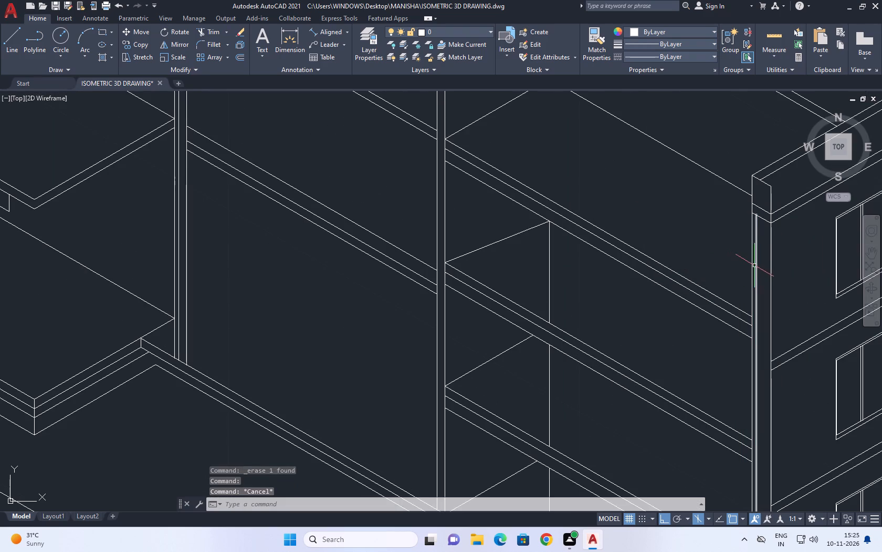
click(752, 264)
key(c)
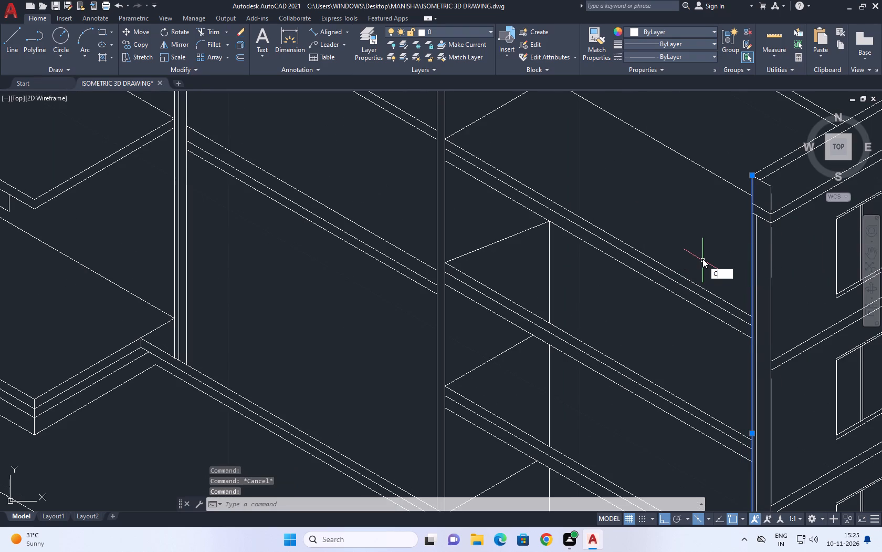
text(O)
key(space)
click(734, 271)
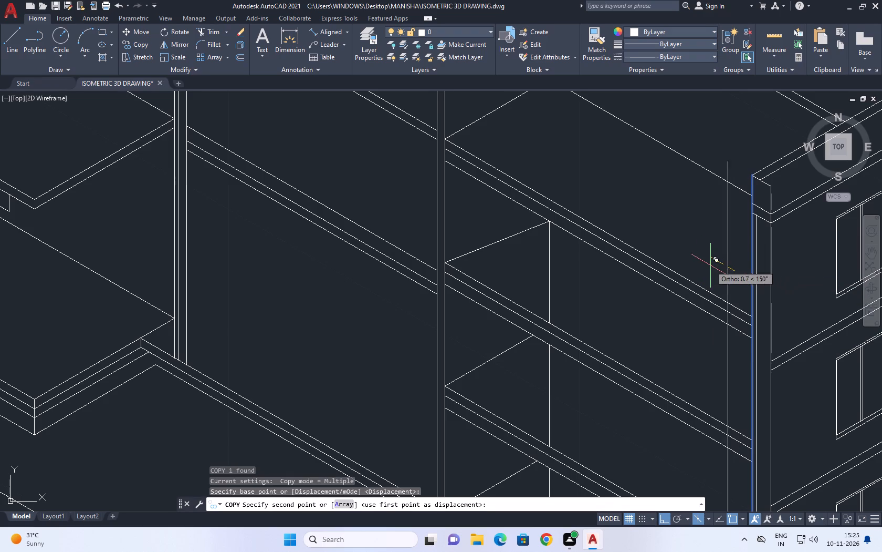
text(0.)
text(226)
key(space)
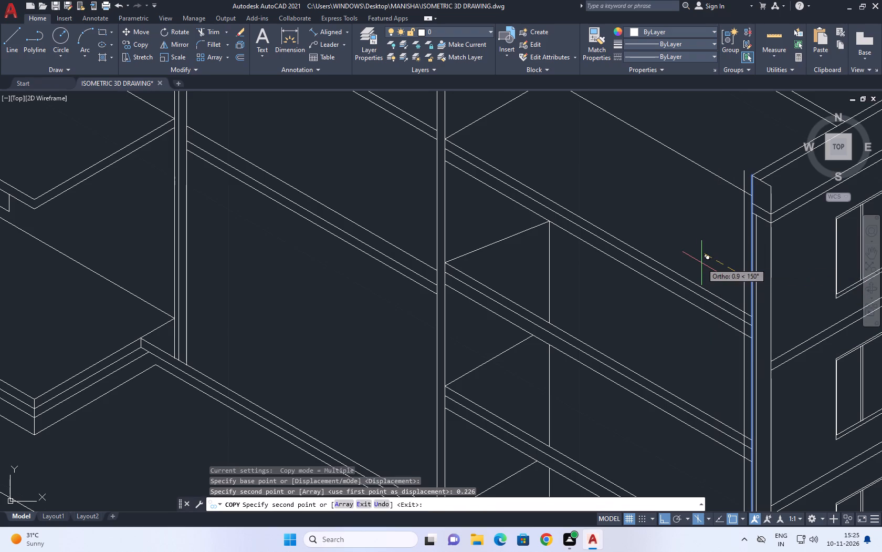
key(Escape)
Trim the upper end of the copied vertical where it sticks out above the bay's top sloping line.
middle_drag(760, 212, 742, 278)
text(TR)
key(space)
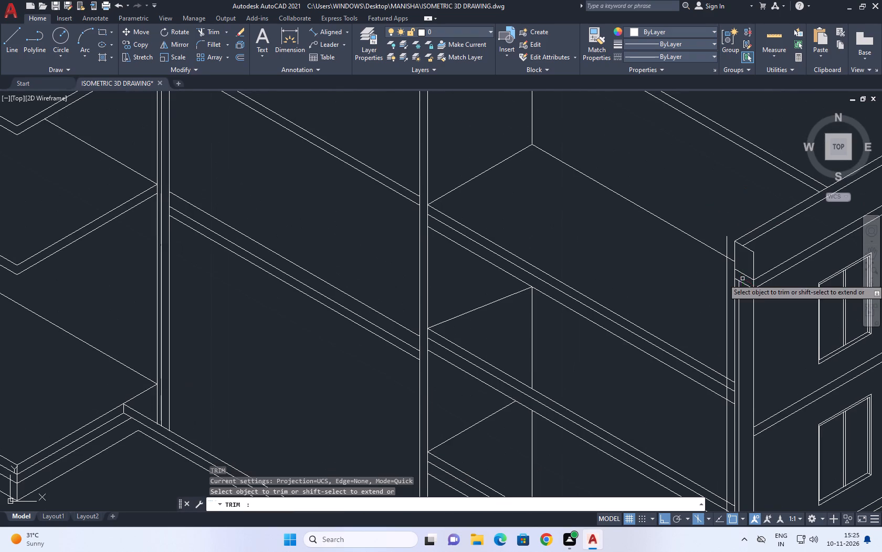
scroll(732, 246, up, 2)
click(731, 243)
click(695, 228)
scroll(678, 246, down, 4)
Trim the ends of the three floor sets' lines between the copied vertical and the front corner column edge.
scroll(695, 346, up, 2)
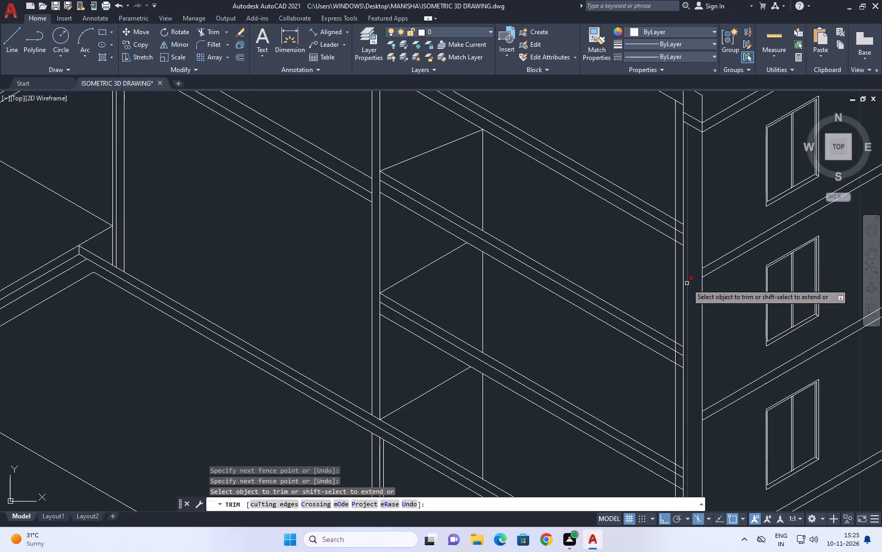
scroll(676, 209, up, 1)
click(680, 216)
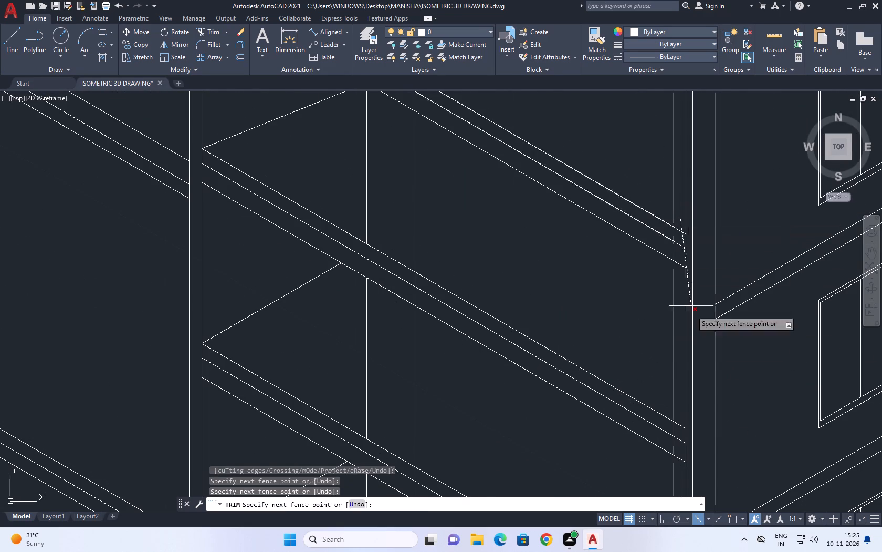
drag(682, 466, 677, 446)
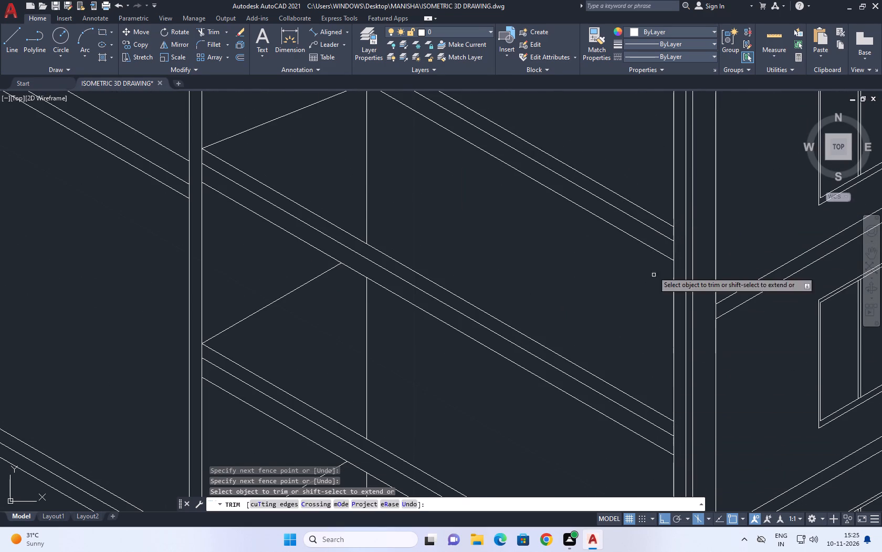
scroll(653, 251, down, 1)
middle_drag(682, 331, 678, 312)
scroll(675, 305, up, 1)
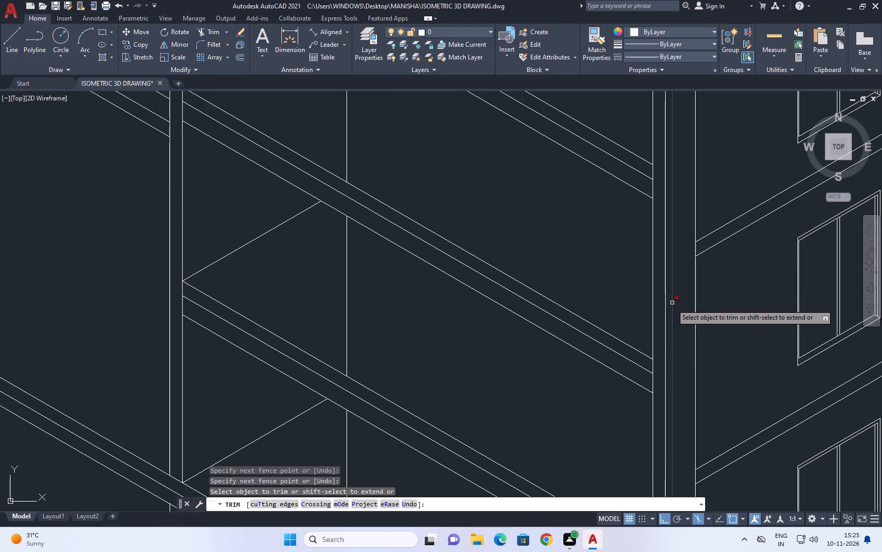
scroll(664, 338, down, 1)
middle_drag(663, 434, 675, 255)
scroll(669, 379, up, 4)
click(668, 259)
click(643, 451)
scroll(685, 266, down, 4)
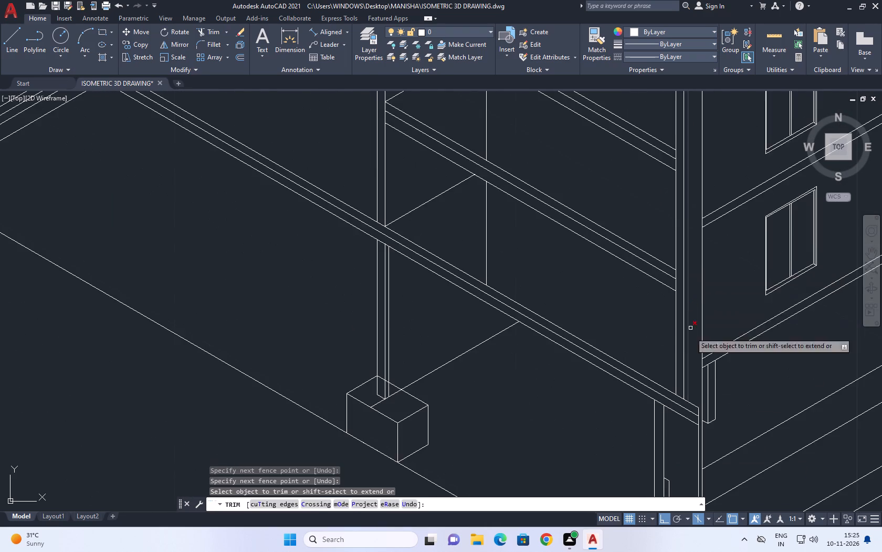
middle_drag(685, 334, 685, 239)
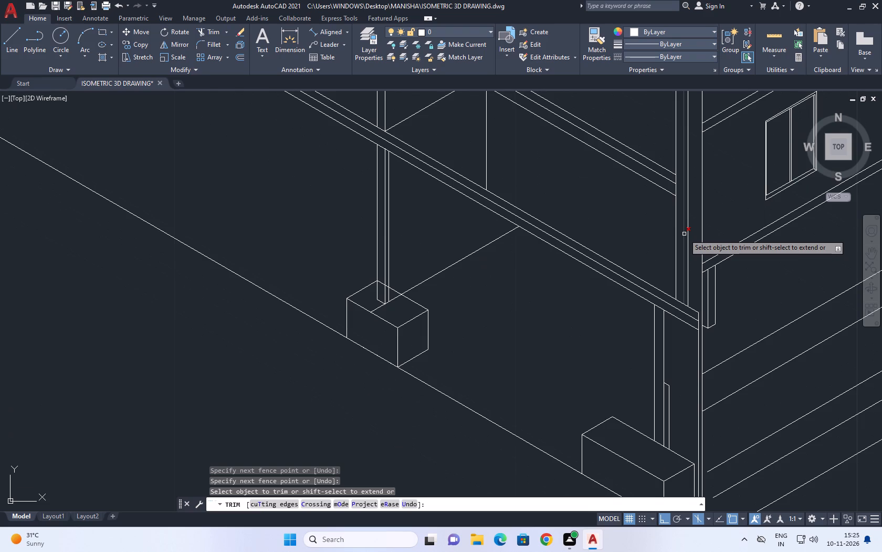
right_click(632, 236)
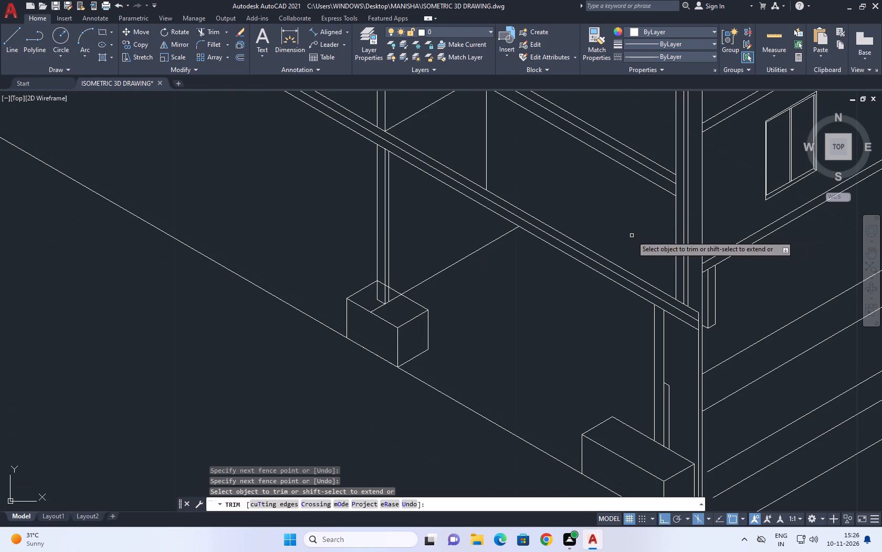
click(658, 251)
Extend the upper two lines of each of the three floor sets past the copied vertical to the front corner column edge.
scroll(604, 230, down, 2)
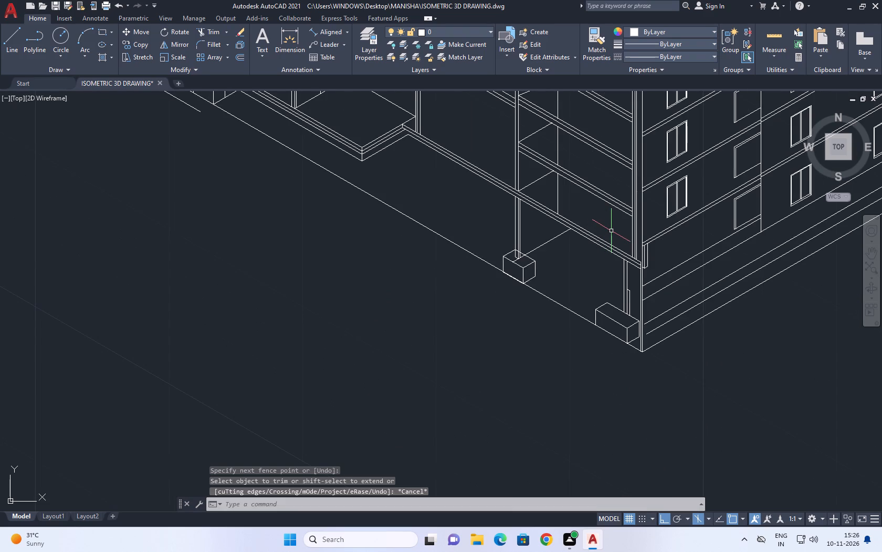
scroll(628, 210, up, 2)
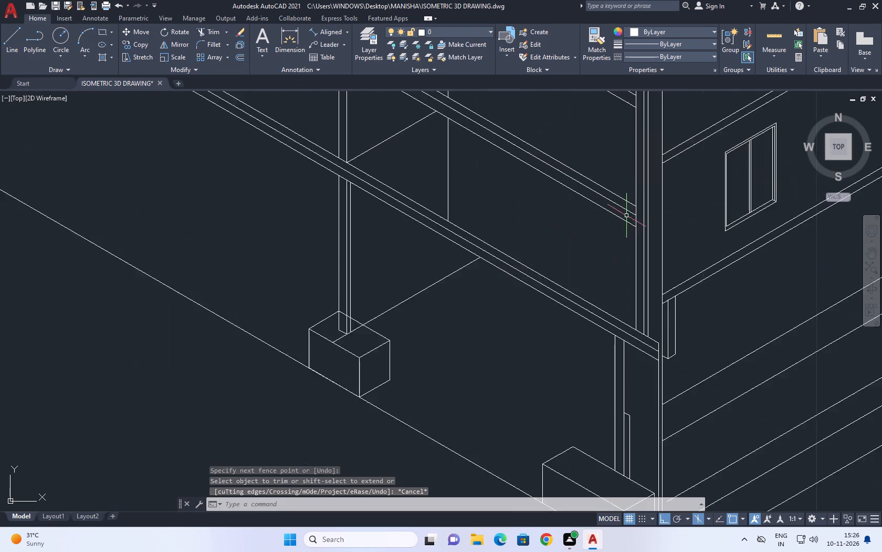
scroll(626, 216, up, 1)
middle_drag(629, 203, 634, 275)
scroll(630, 283, down, 1)
middle_drag(632, 283, 632, 287)
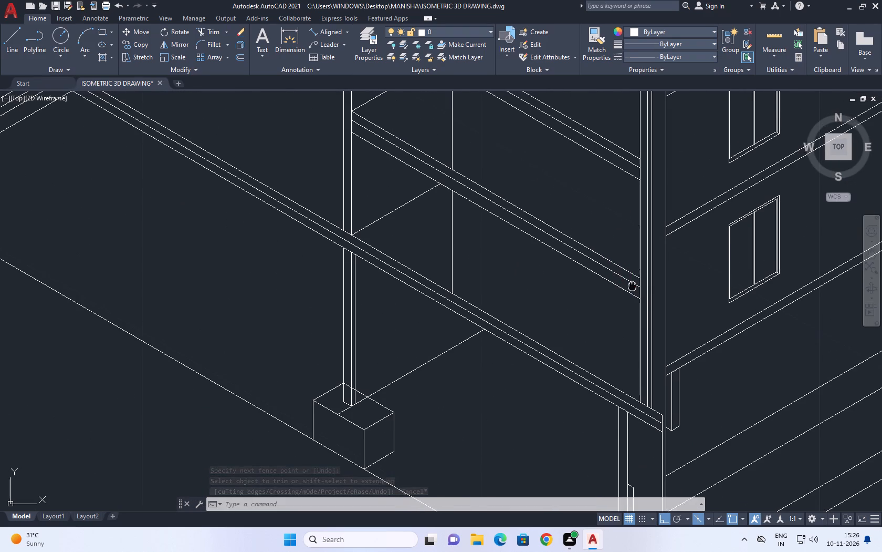
middle_drag(632, 287, 636, 308)
key(e)
key(x)
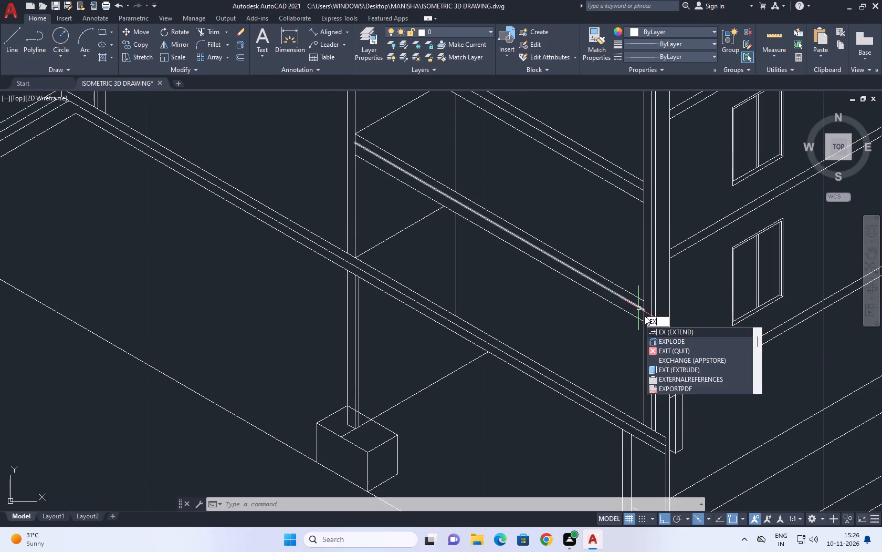
key(space)
scroll(643, 311, up, 2)
click(635, 265)
click(635, 311)
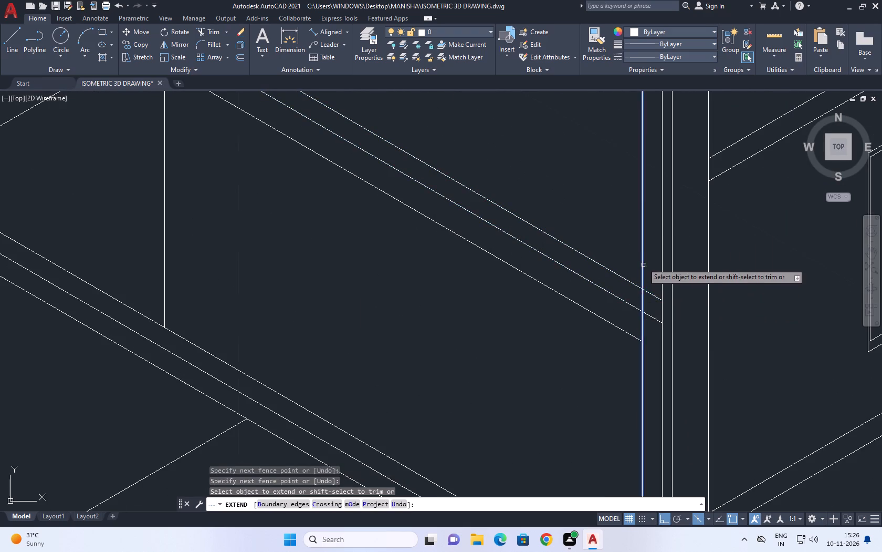
scroll(643, 262, down, 2)
middle_drag(636, 214, 633, 321)
scroll(631, 243, up, 2)
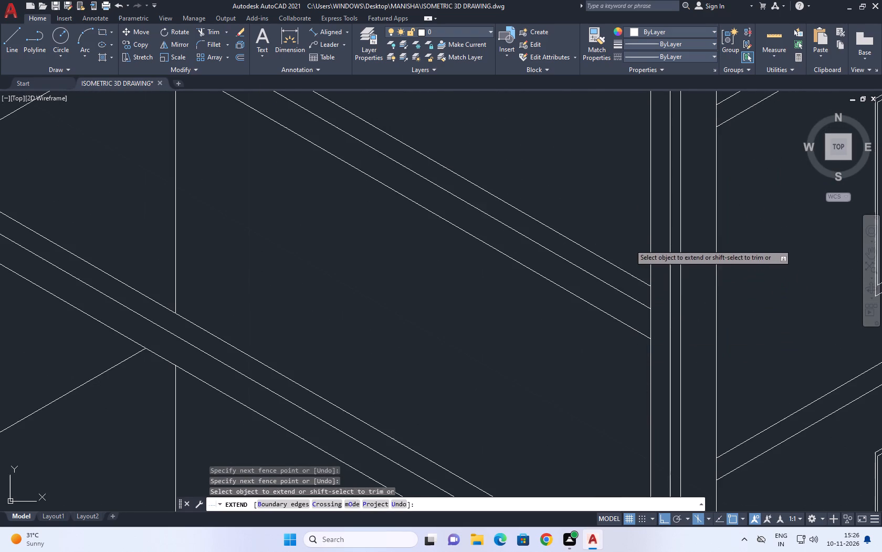
click(629, 244)
click(621, 305)
scroll(631, 282, down, 2)
scroll(628, 176, up, 2)
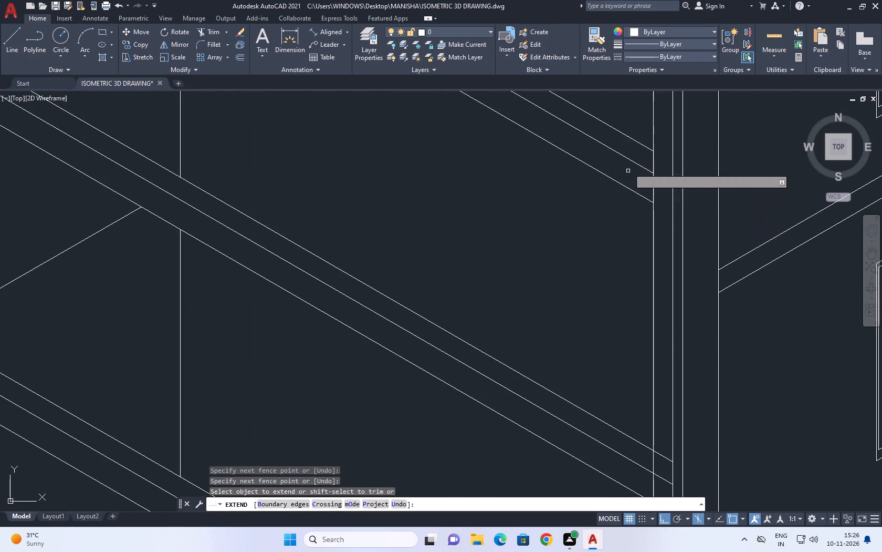
click(629, 126)
click(644, 171)
middle_drag(637, 119, 640, 308)
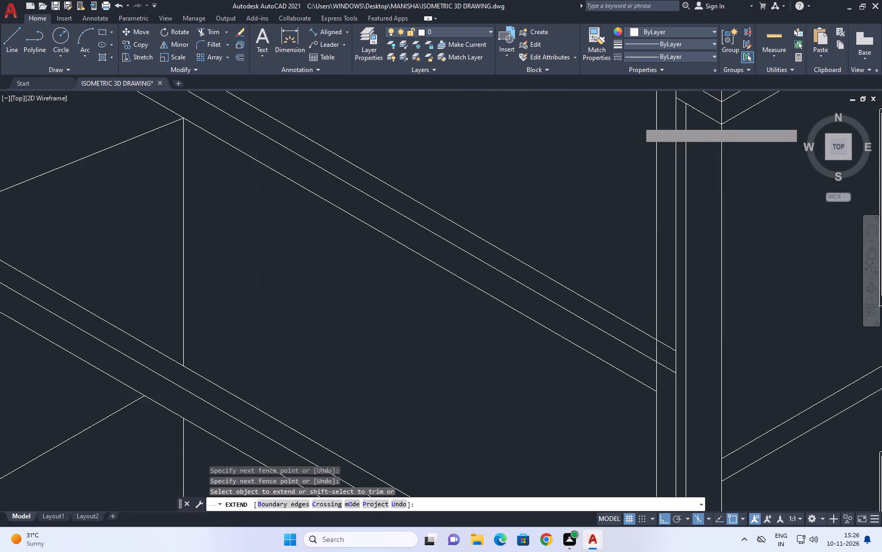
scroll(644, 315, down, 2)
middle_drag(653, 316, 647, 182)
middle_drag(615, 307, 639, 151)
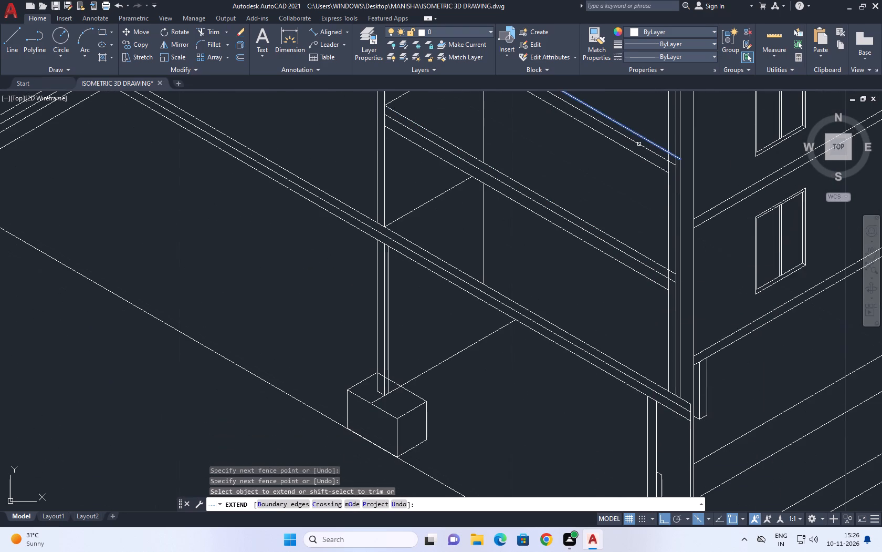
Trim the copied inner vertical where it passes between the upper two lines of each of the three floor sets.
key(Escape)
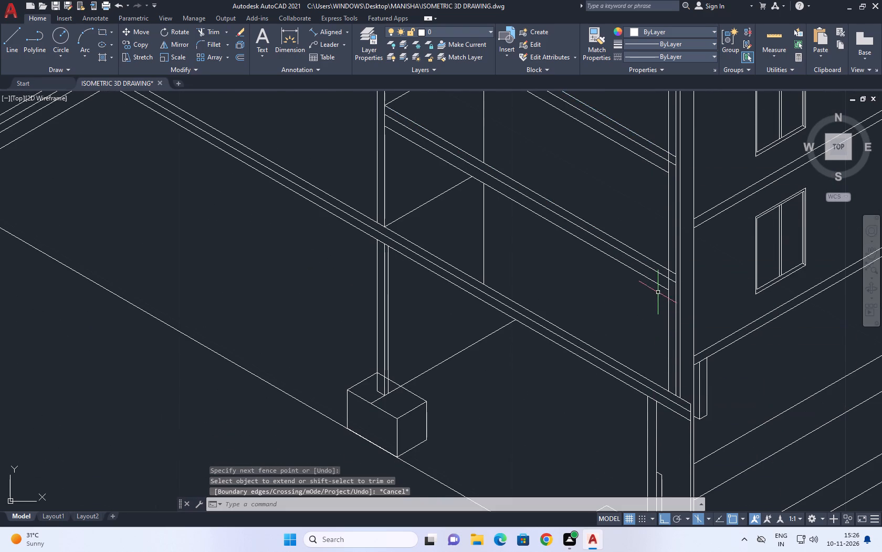
middle_drag(658, 291, 659, 333)
text(TR)
key(space)
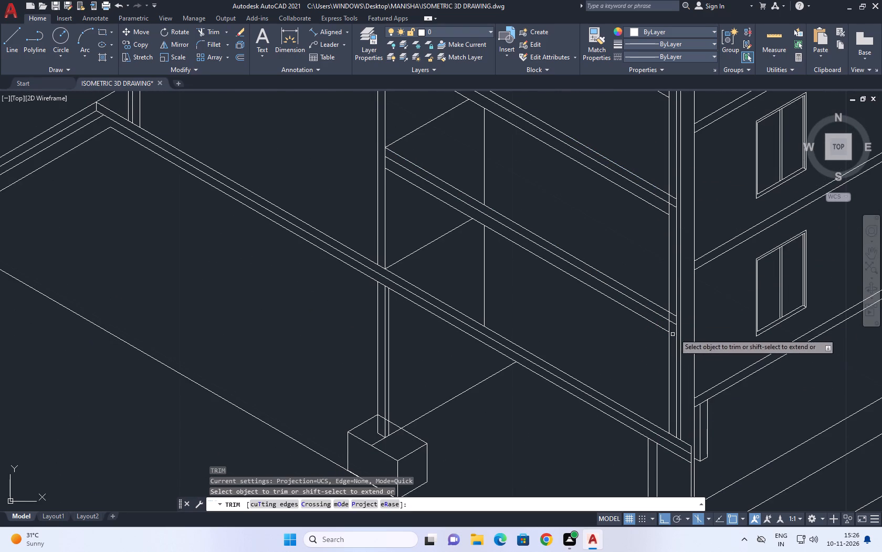
scroll(675, 328, up, 4)
click(650, 263)
click(590, 253)
scroll(605, 259, down, 3)
middle_drag(624, 207, 643, 393)
scroll(640, 267, up, 1)
click(637, 264)
click(612, 253)
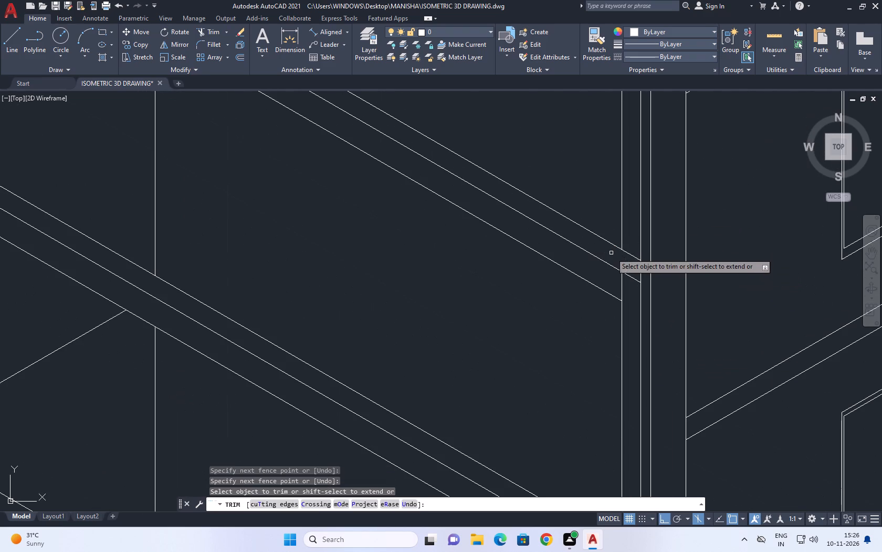
scroll(620, 265, up, 1)
scroll(621, 266, down, 3)
scroll(625, 210, up, 1)
middle_drag(622, 192, 647, 395)
scroll(631, 312, up, 1)
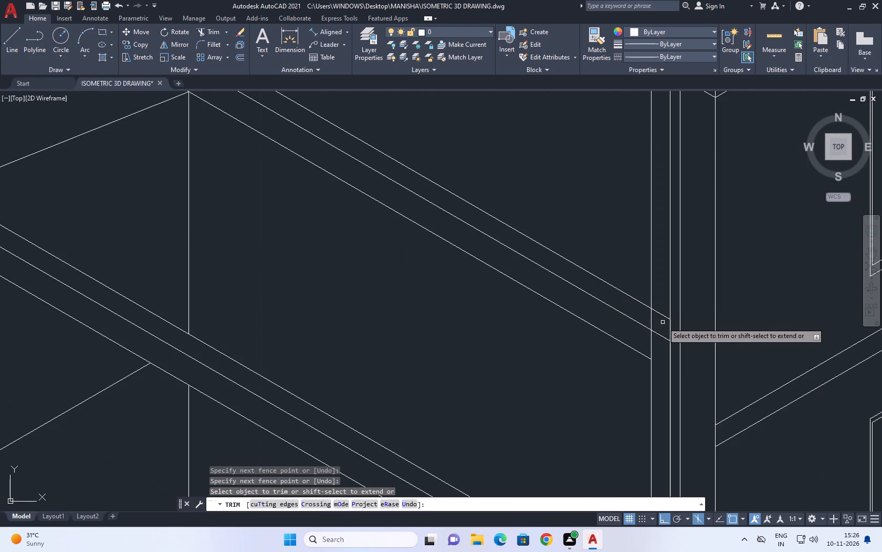
click(663, 322)
click(651, 312)
scroll(651, 312, down, 4)
right_click(623, 262)
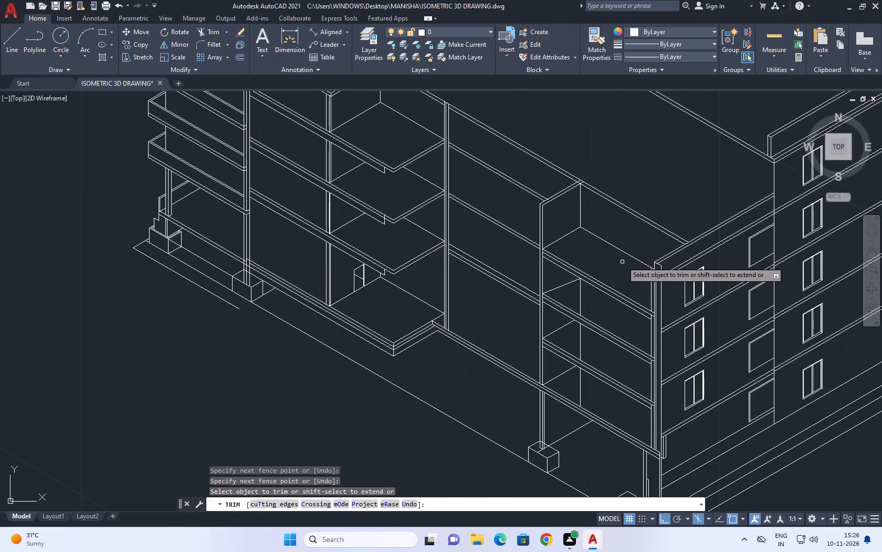
click(639, 282)
Move the front corner's outer edge, both its short parapet piece and the long vertical below, to the start of the parapet's inner top line.
scroll(658, 288, down, 1)
middle_drag(598, 320, 604, 325)
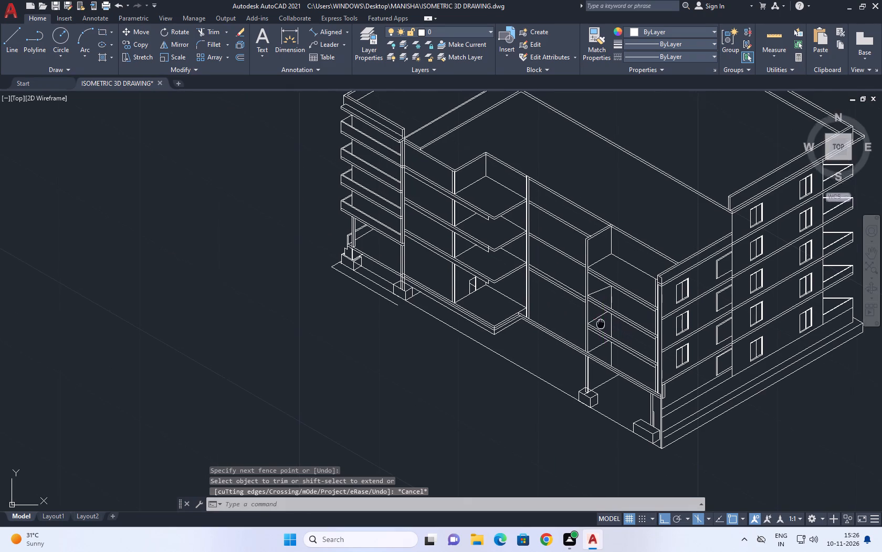
middle_drag(604, 325, 652, 330)
scroll(676, 351, up, 1)
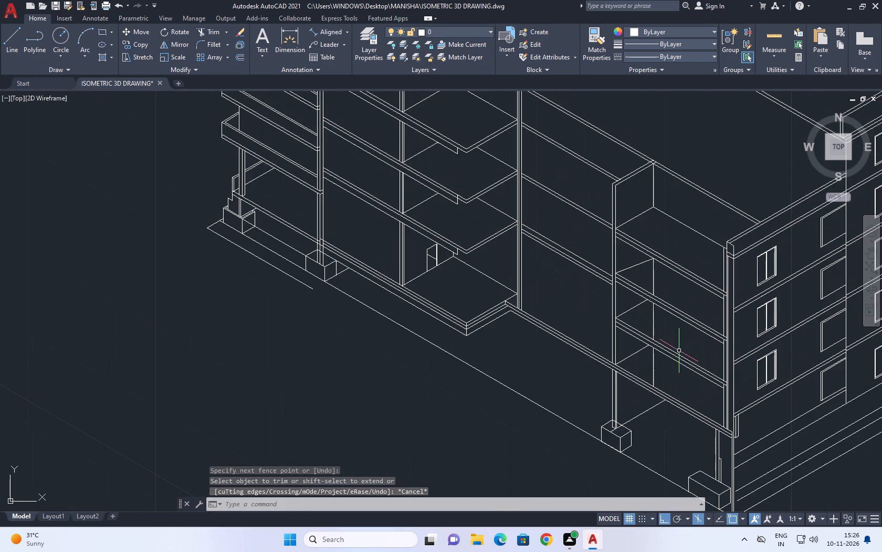
scroll(716, 305, up, 1)
middle_drag(719, 297, 649, 318)
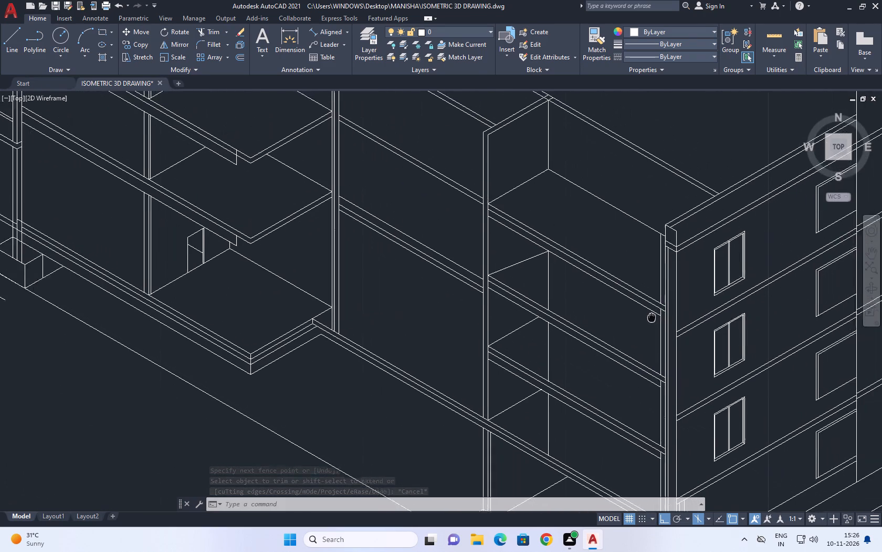
middle_drag(649, 318, 627, 321)
scroll(627, 321, up, 1)
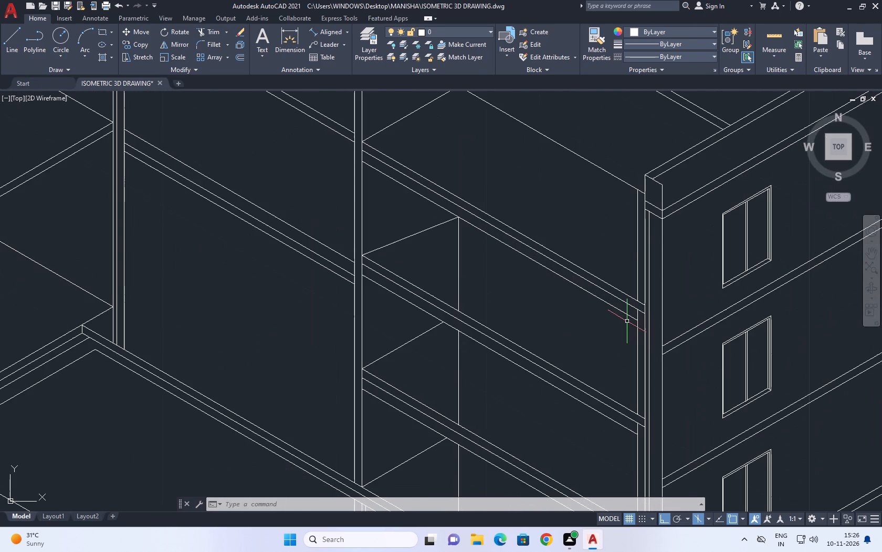
click(667, 191)
click(652, 191)
scroll(658, 202, down, 1)
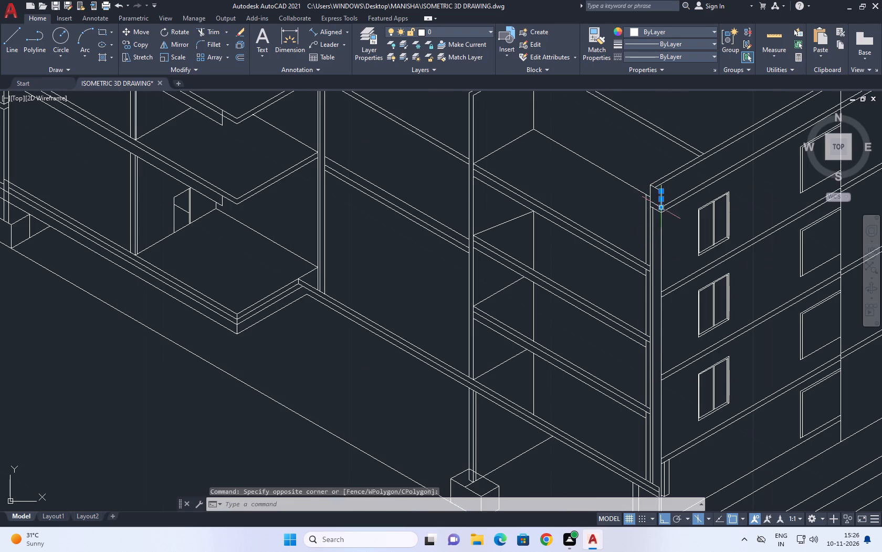
middle_drag(648, 355, 654, 379)
scroll(667, 282, up, 1)
click(667, 277)
click(659, 258)
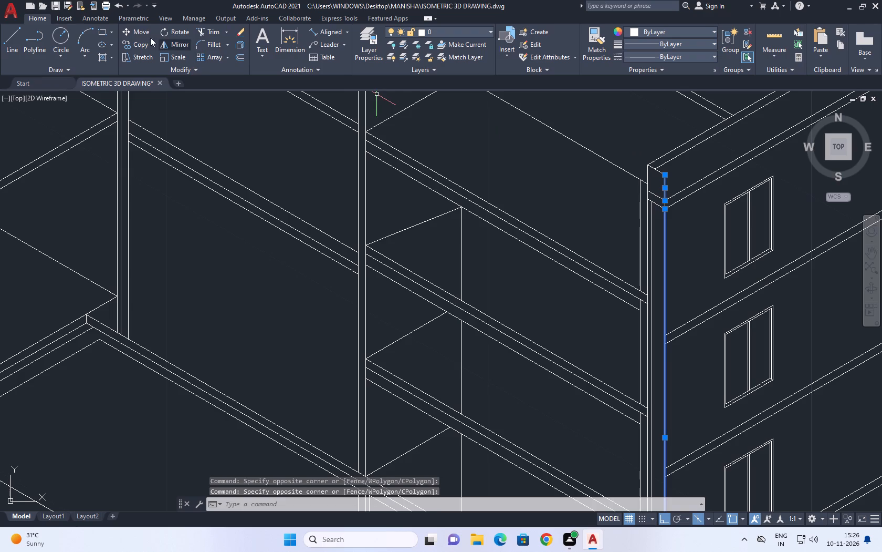
click(142, 28)
scroll(658, 178, up, 1)
click(664, 171)
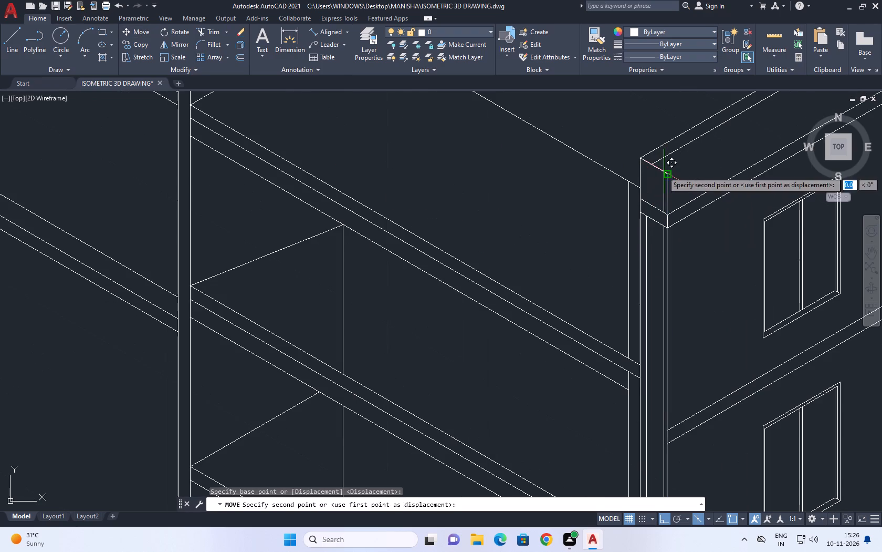
click(650, 164)
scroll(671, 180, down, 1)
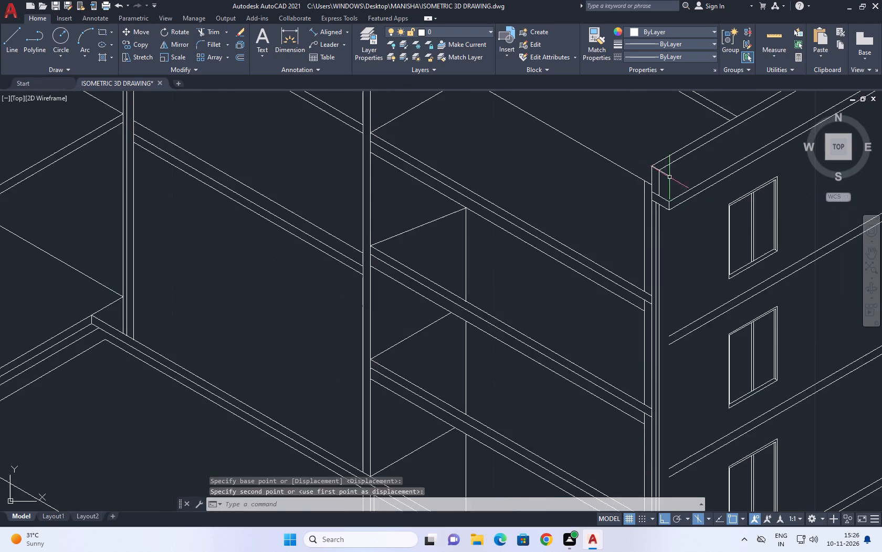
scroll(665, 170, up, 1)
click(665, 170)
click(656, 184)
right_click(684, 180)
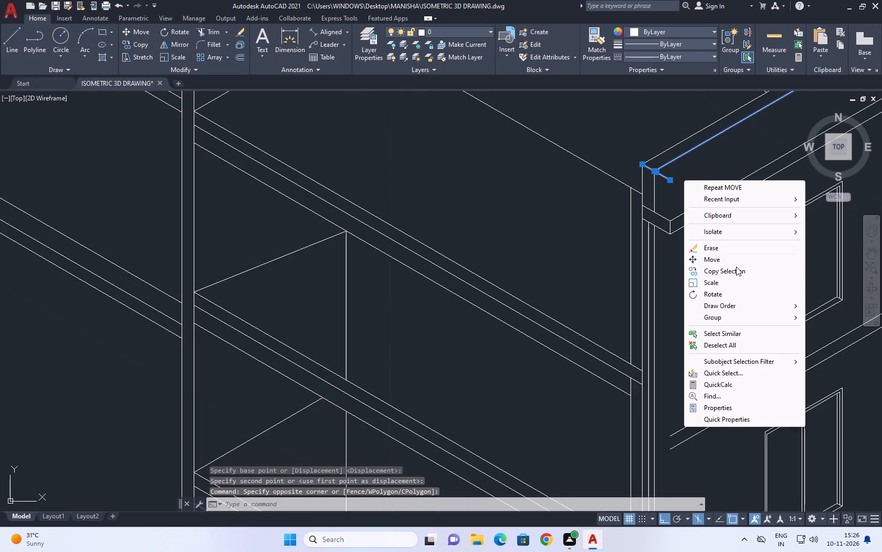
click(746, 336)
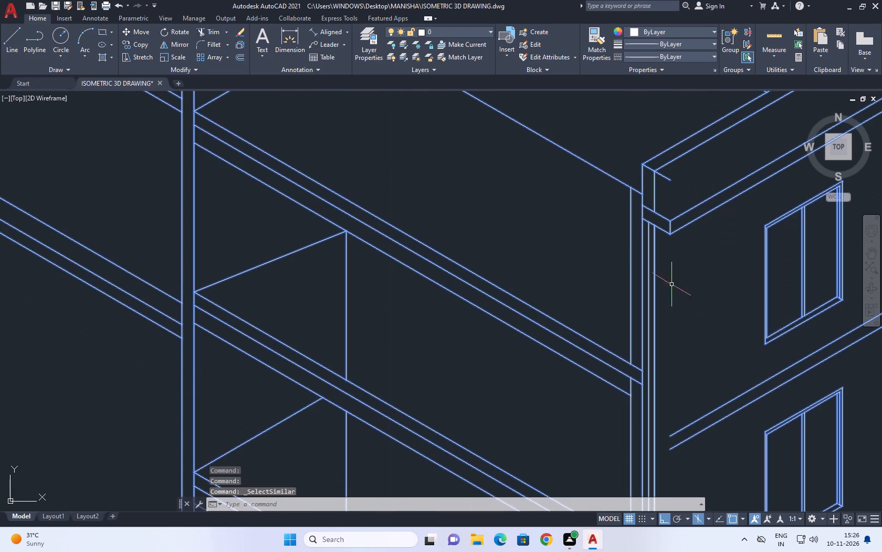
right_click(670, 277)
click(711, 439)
Shorten the parapet's short top edge line so it ends at the top of the moved vertical.
scroll(634, 137, up, 1)
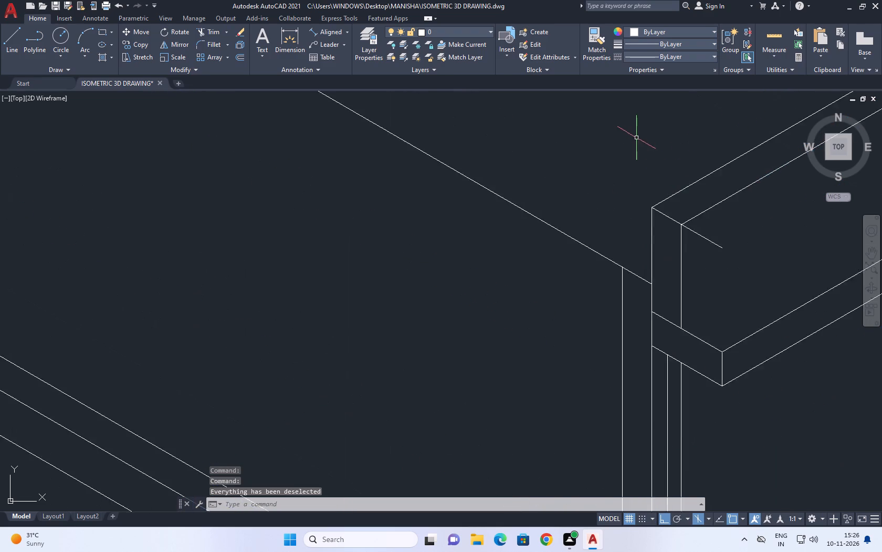
scroll(638, 140, up, 2)
drag(713, 232, 713, 242)
click(704, 279)
click(735, 278)
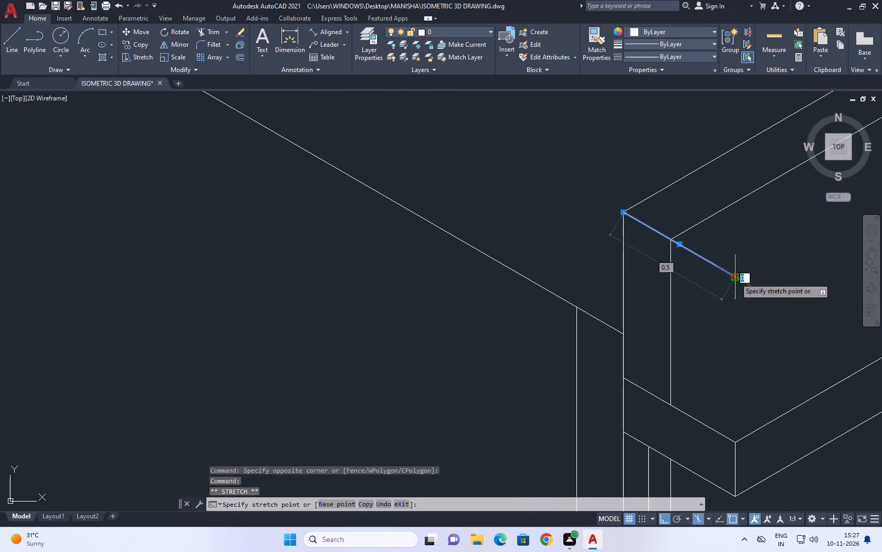
click(670, 237)
right_drag(669, 231, 675, 233)
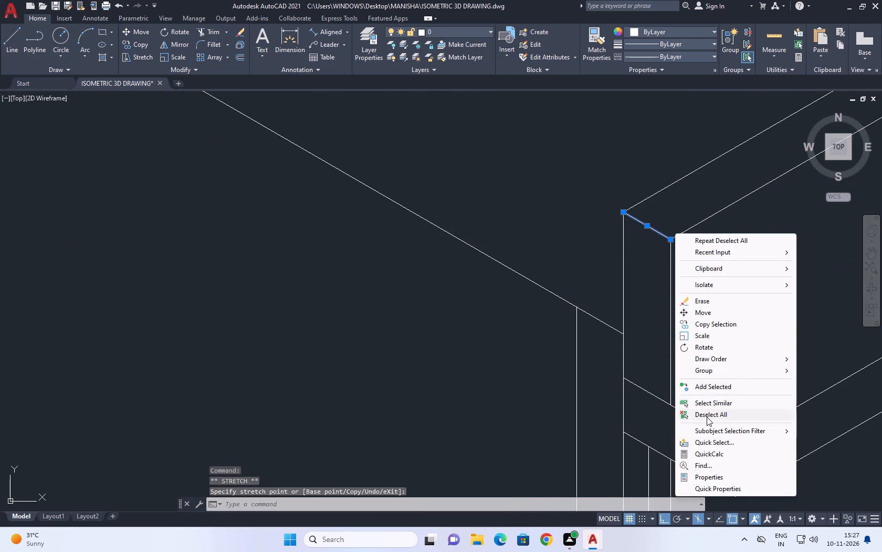
drag(707, 417, 707, 422)
scroll(644, 342, down, 3)
click(707, 423)
click(705, 420)
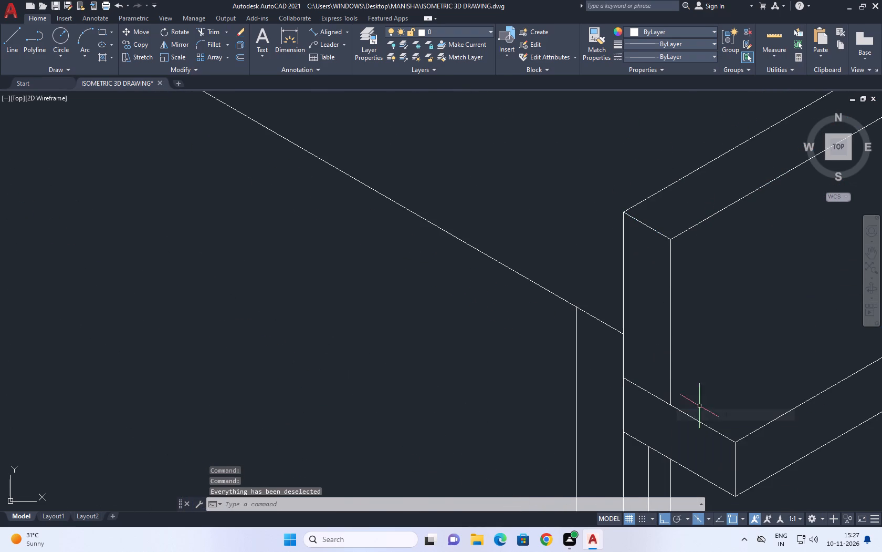
Draw two lines parallel to the bay's floor lines from the open ends of the first floor band below the parapet, past the corner column.
scroll(663, 340, down, 4)
middle_drag(674, 305, 598, 261)
scroll(594, 261, down, 1)
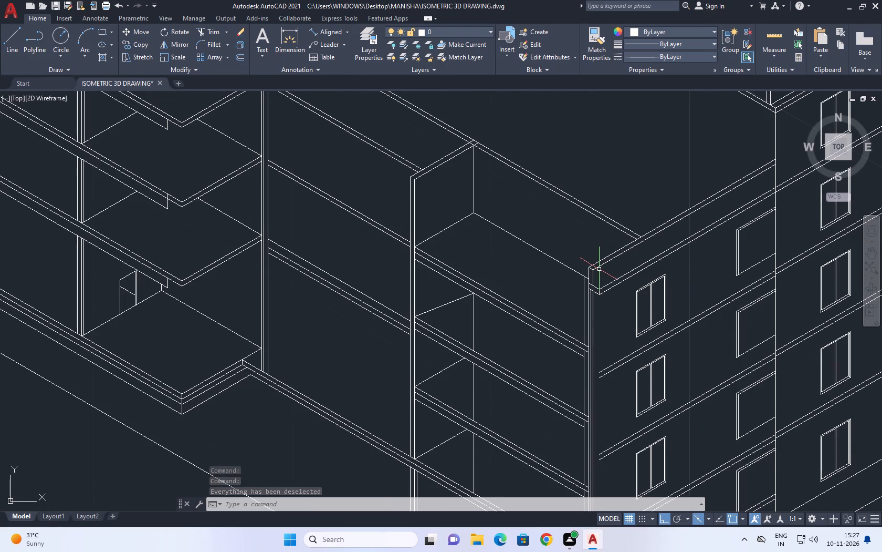
scroll(591, 296, up, 2)
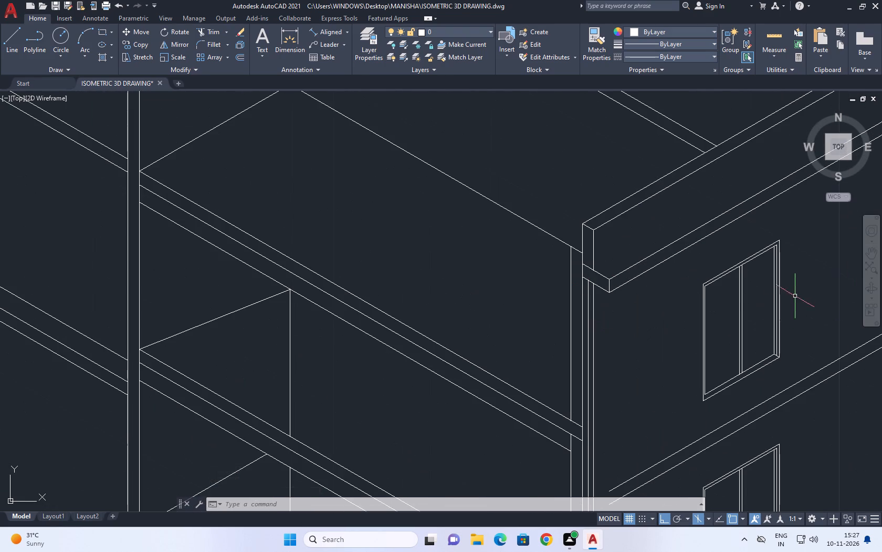
middle_drag(754, 312, 710, 312)
scroll(710, 312, down, 1)
scroll(566, 302, down, 1)
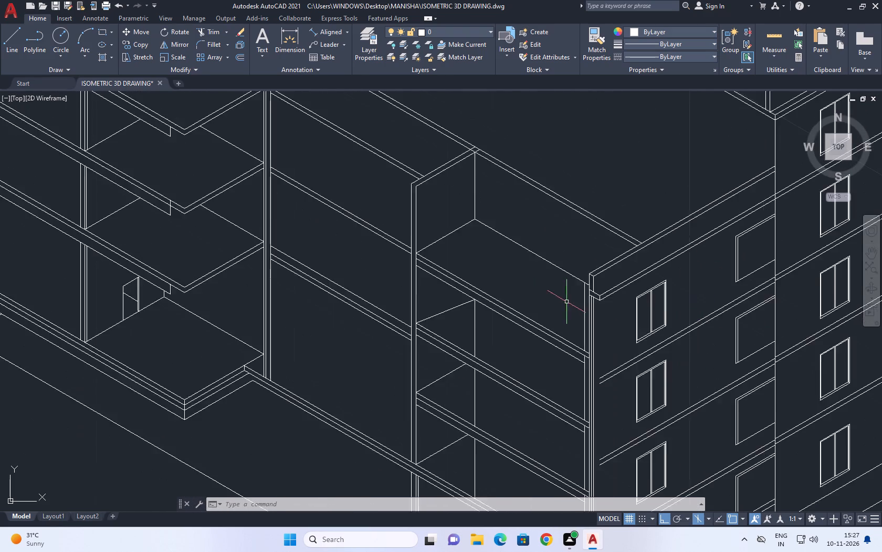
scroll(566, 302, down, 1)
middle_drag(654, 359, 608, 314)
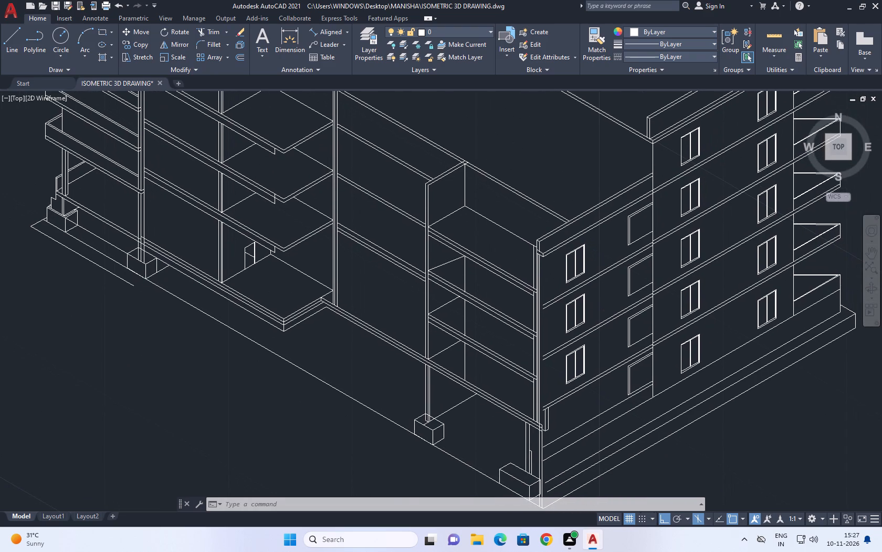
click(4, 48)
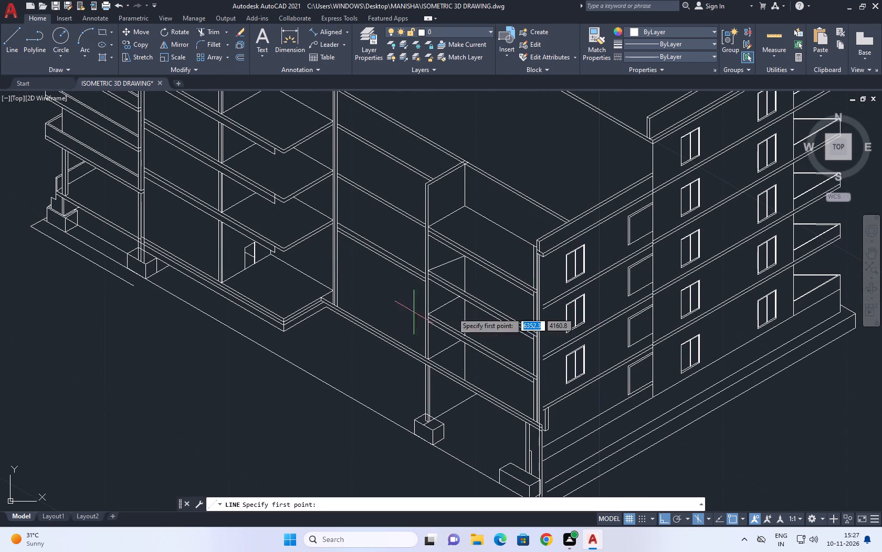
scroll(553, 318, up, 3)
scroll(479, 238, up, 2)
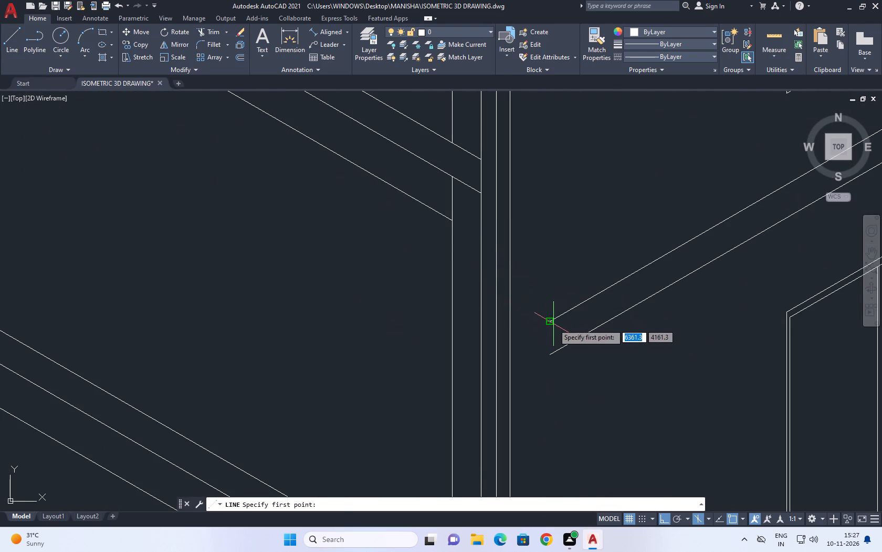
click(553, 324)
click(393, 251)
right_click(601, 227)
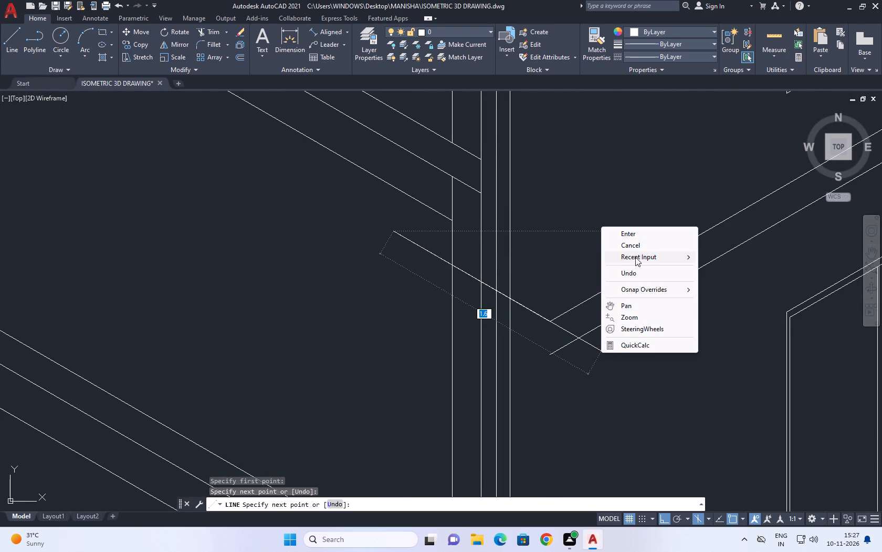
click(646, 247)
right_click(607, 201)
click(642, 211)
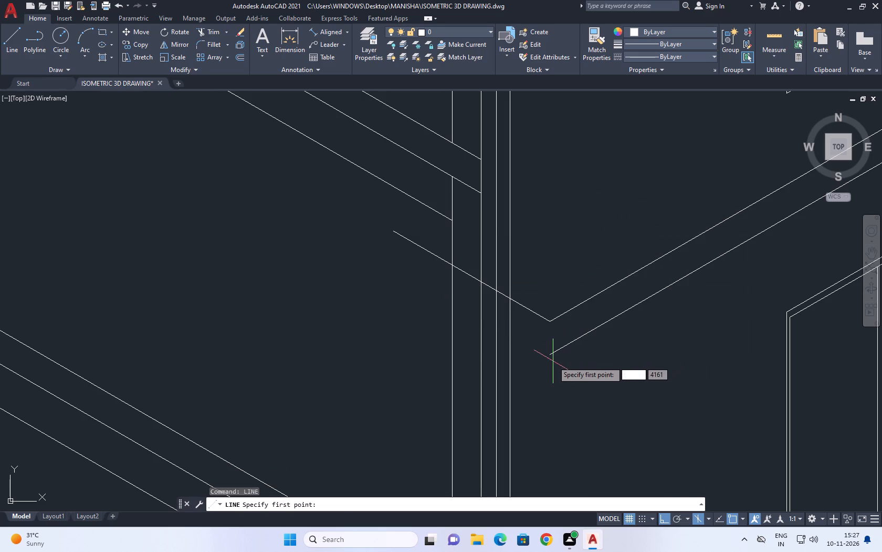
click(550, 355)
click(338, 304)
right_click(538, 226)
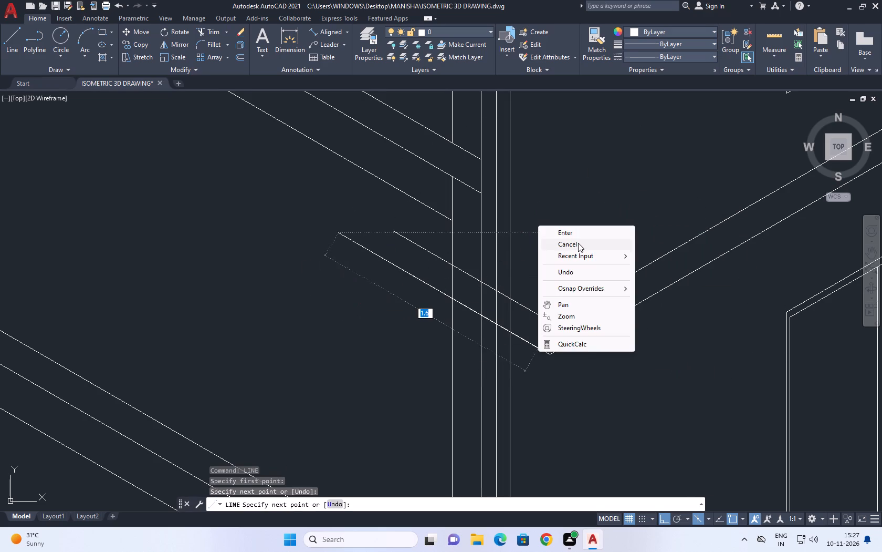
click(578, 243)
Trim the overshooting ends of the two new lines beyond the corner column's innermost vertical.
click(204, 36)
click(413, 242)
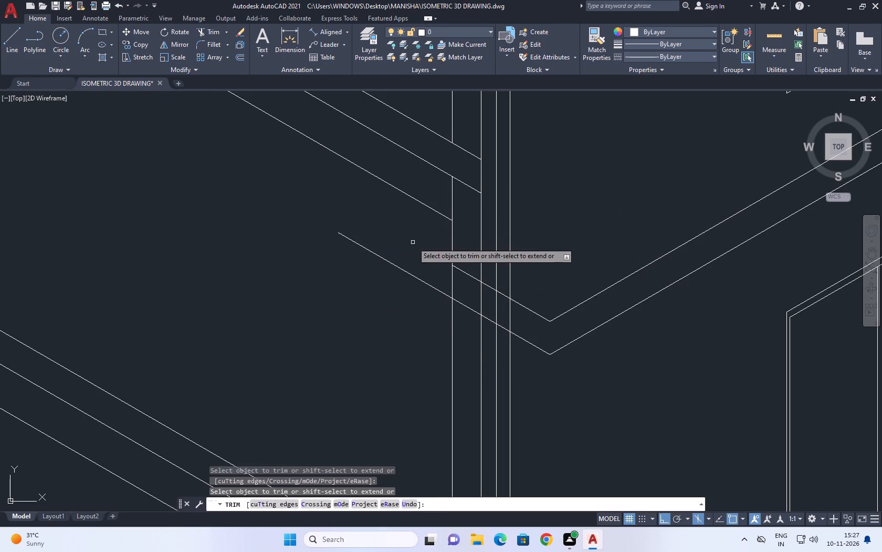
click(408, 277)
click(431, 253)
Trim the corner column's verticals where they cross between the two new floor band lines.
middle_drag(530, 312, 582, 315)
scroll(582, 315, down, 1)
click(585, 324)
click(545, 305)
right_click(586, 265)
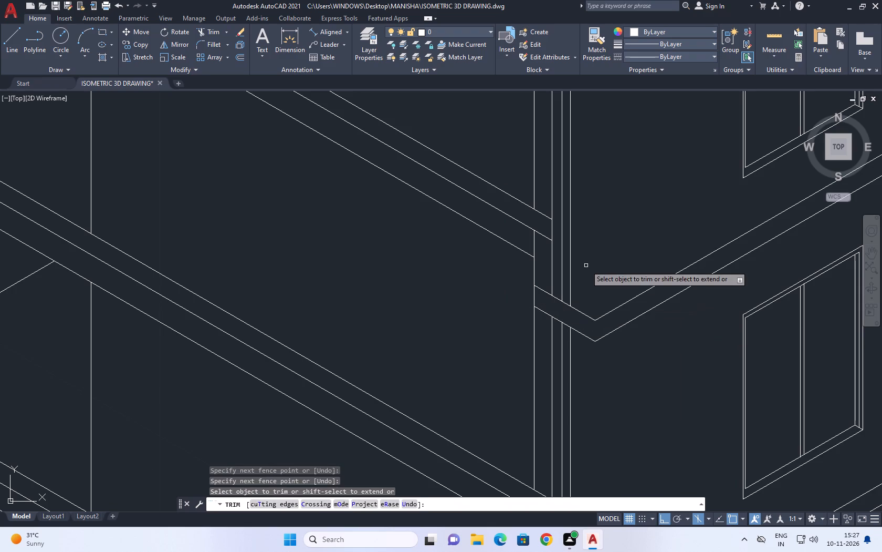
click(607, 278)
Draw a line parallel to the bay's floor lines from the upper open end of the second floor band below the parapet, past the corner column.
scroll(596, 263, down, 3)
scroll(606, 282, up, 2)
middle_drag(607, 282, 597, 263)
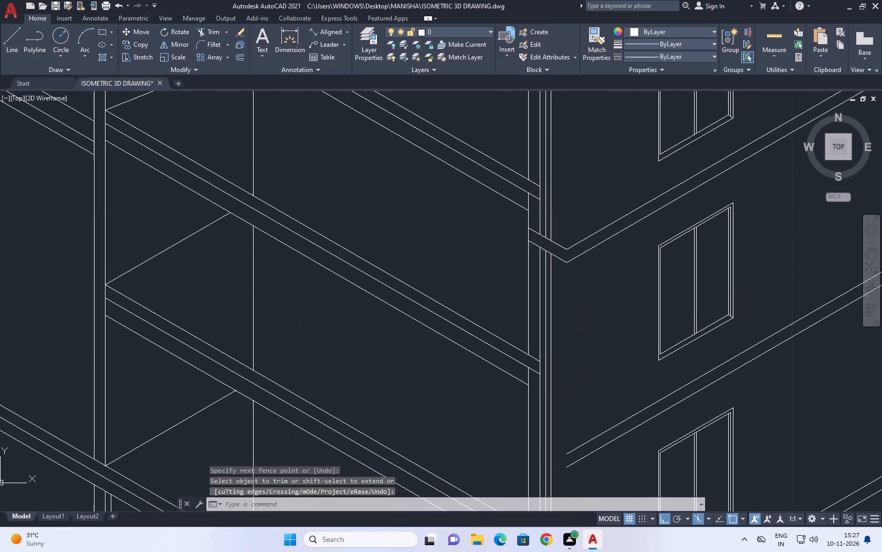
scroll(576, 233, down, 1)
click(13, 45)
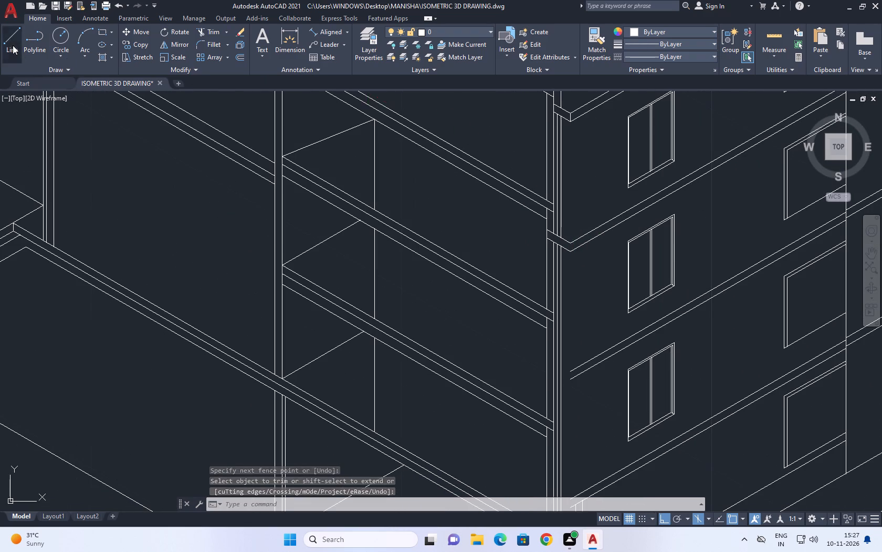
scroll(664, 237, down, 2)
scroll(630, 312, up, 4)
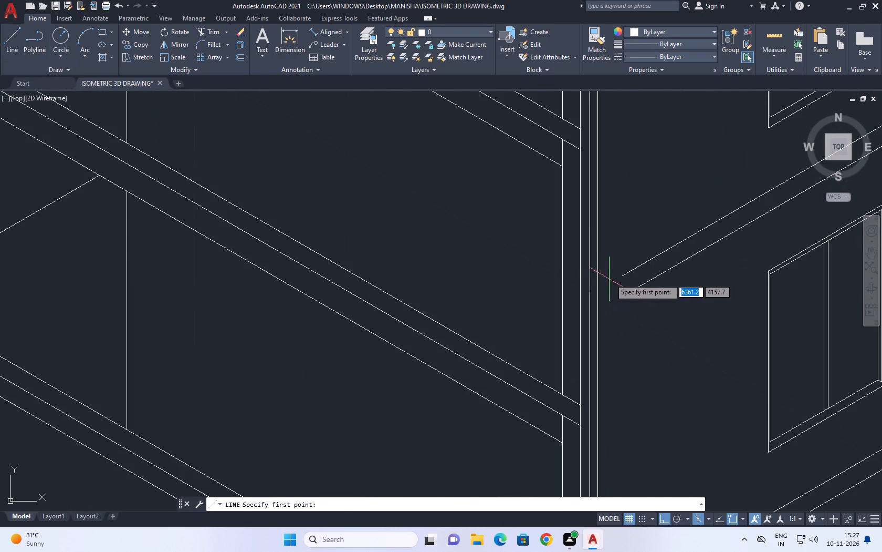
click(621, 276)
click(507, 218)
right_click(526, 189)
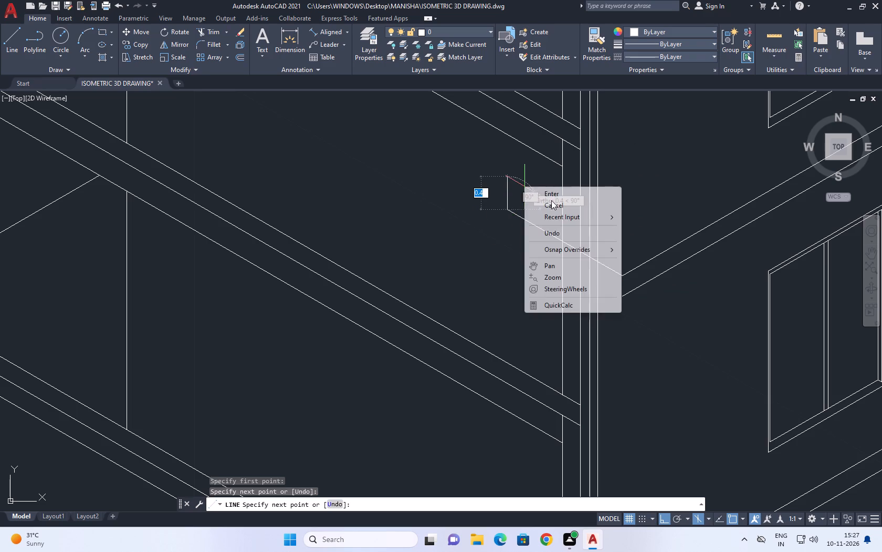
click(553, 203)
Draw a parallel line about 1.4 long at 150° from the same floor band's lower open end, past the corner column.
right_click(614, 198)
click(656, 205)
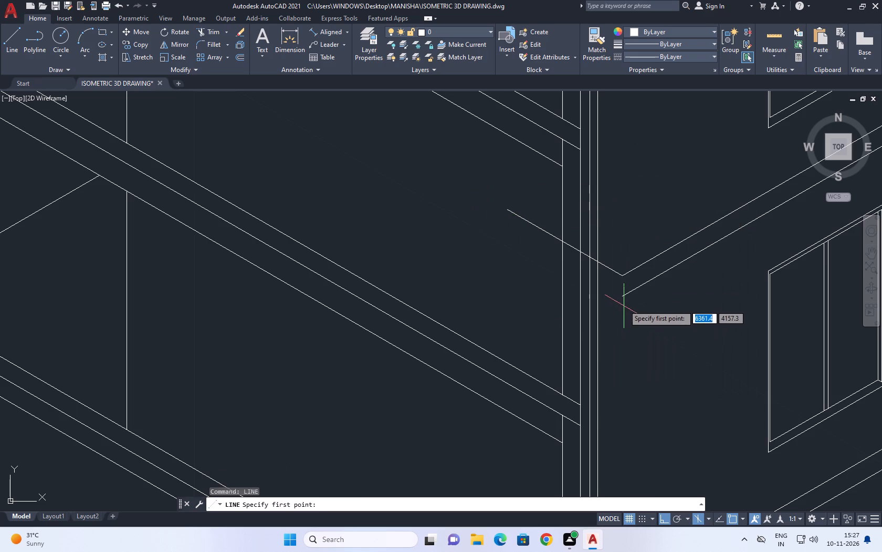
click(624, 301)
right_click(520, 250)
right_click(614, 205)
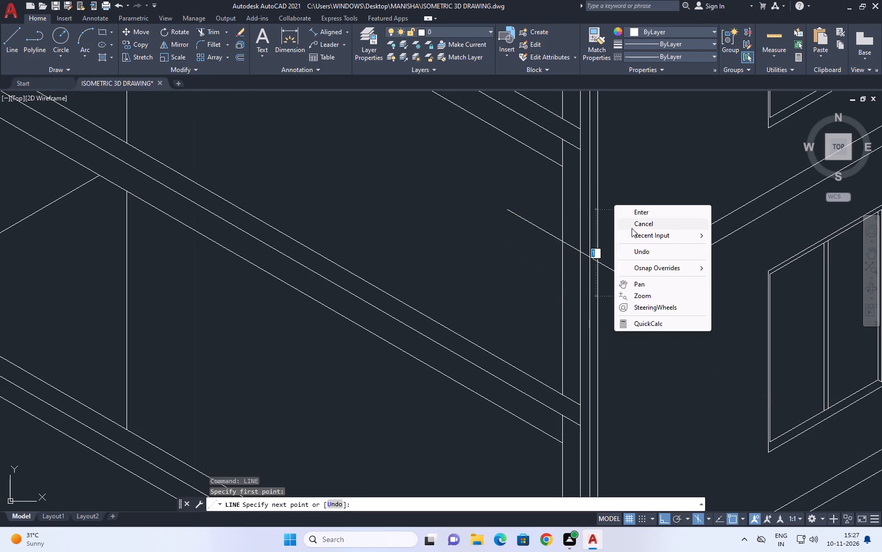
click(639, 227)
right_click(636, 216)
click(664, 223)
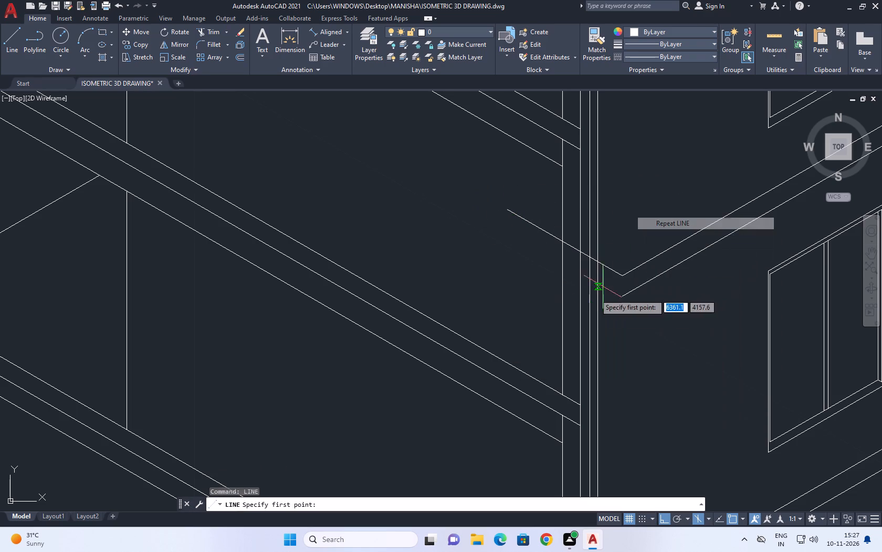
click(618, 297)
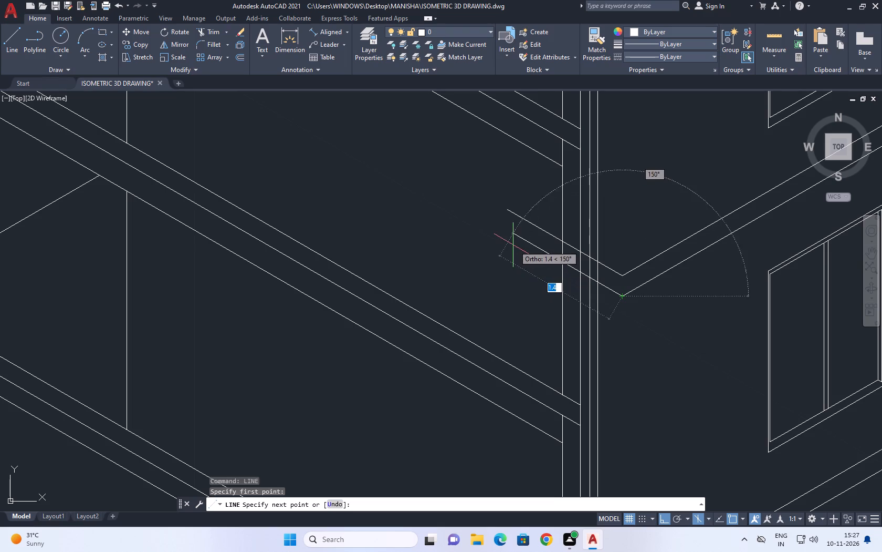
click(512, 245)
right_click(568, 226)
click(607, 246)
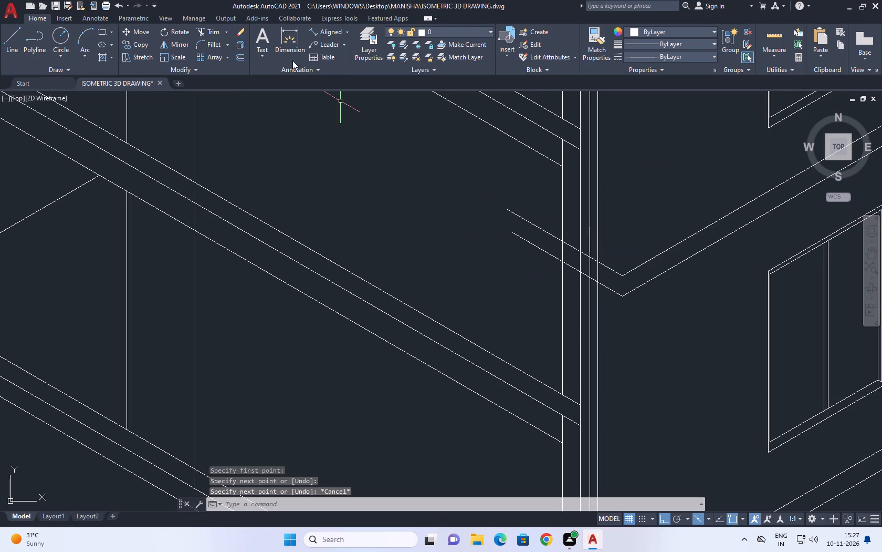
Trim the overshooting ends of the second floor band's two new lines beyond the corner column's innermost vertical.
click(213, 27)
click(538, 192)
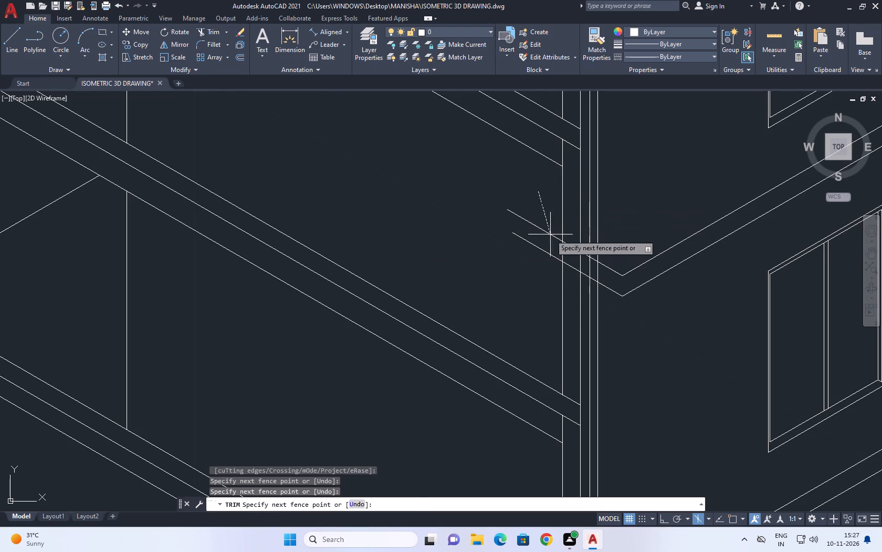
click(555, 275)
Trim the corner column's three outer verticals where they cross between the second floor band's two new lines.
scroll(577, 254, up, 2)
click(573, 252)
click(658, 320)
right_click(666, 217)
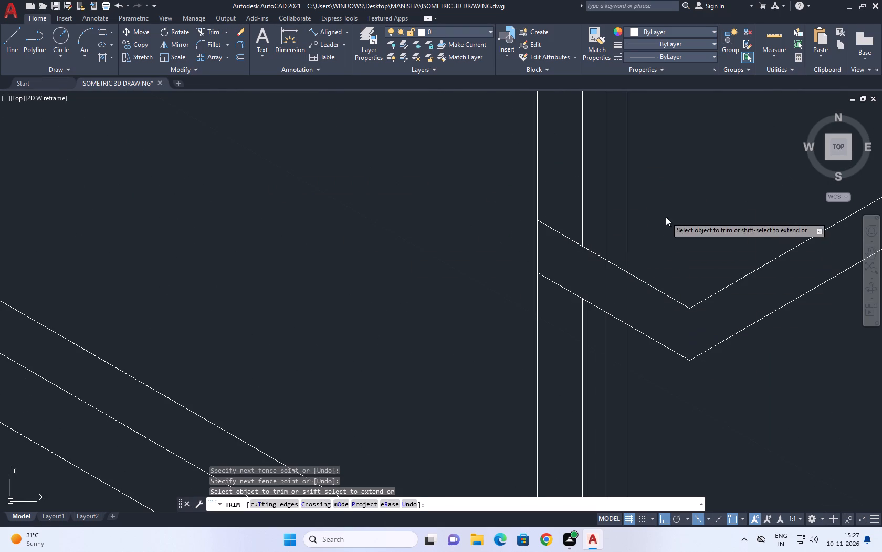
click(684, 232)
Draw a line parallel to the bay's floor lines from the upper open end of the lowest side wall floor band, past the corner column.
scroll(666, 244, down, 6)
middle_drag(692, 260, 707, 300)
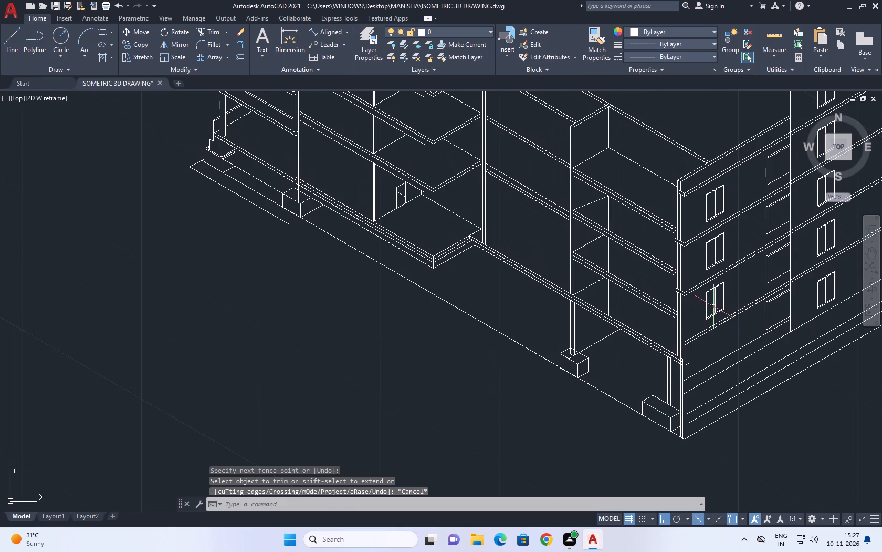
scroll(684, 329, up, 2)
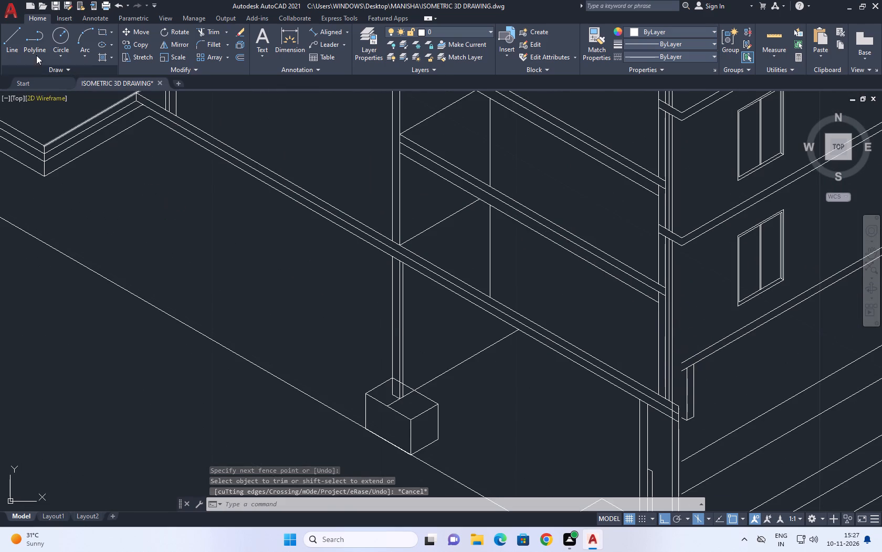
click(7, 54)
scroll(690, 363, up, 1)
click(675, 362)
click(603, 336)
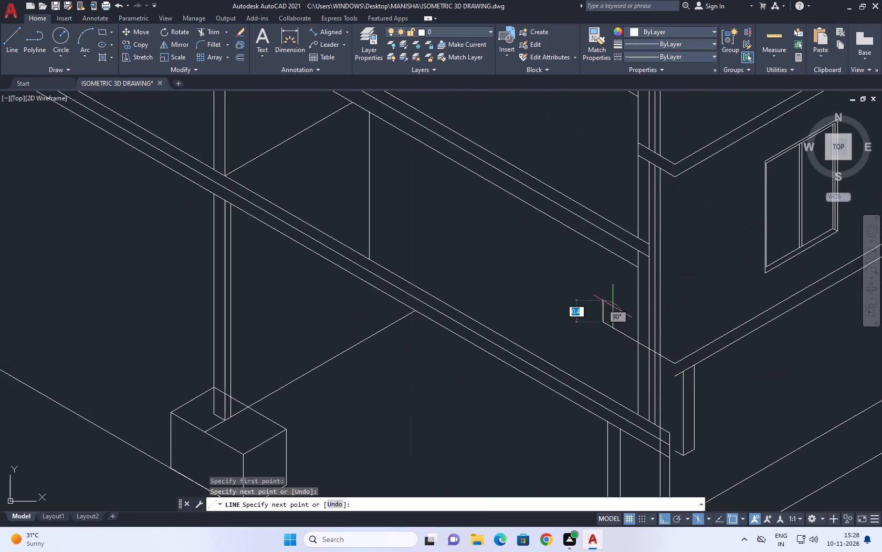
right_click(584, 265)
click(622, 281)
Copy the new line straight down from the lowest floor band's upper corner to its lower open end.
middle_drag(633, 311, 595, 326)
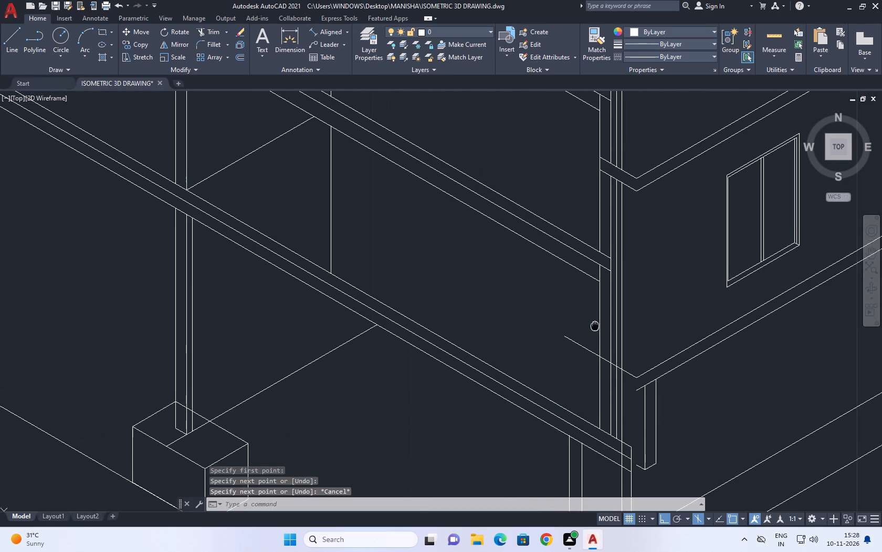
middle_drag(595, 326, 595, 328)
scroll(595, 330, down, 3)
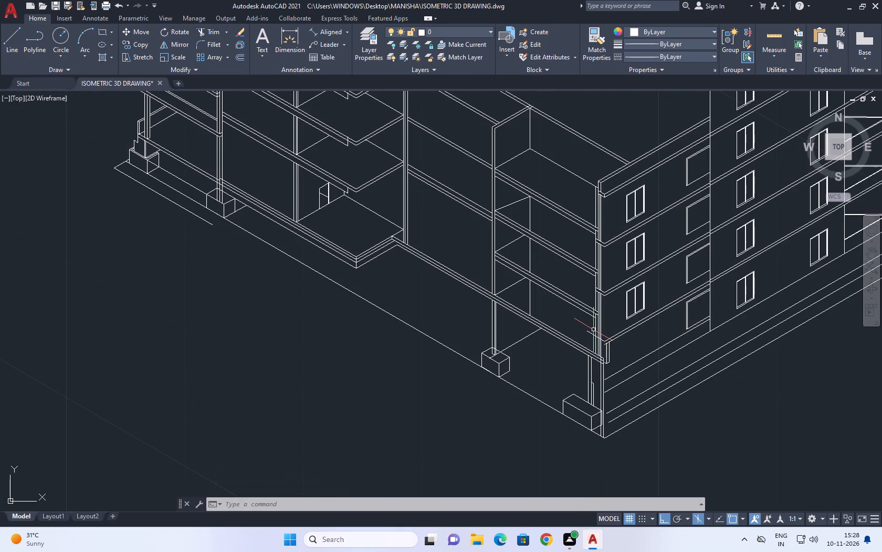
scroll(593, 325, up, 3)
scroll(602, 397, up, 2)
click(677, 390)
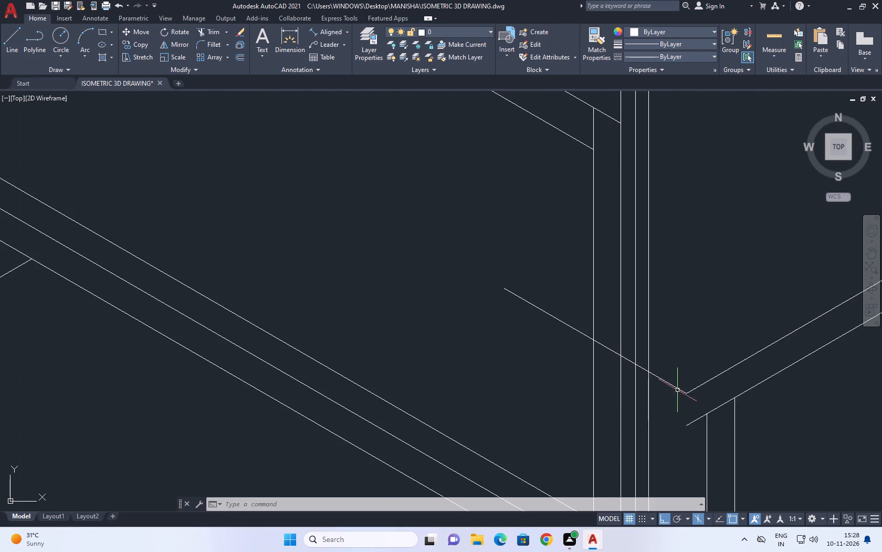
click(147, 43)
middle_drag(522, 315, 435, 259)
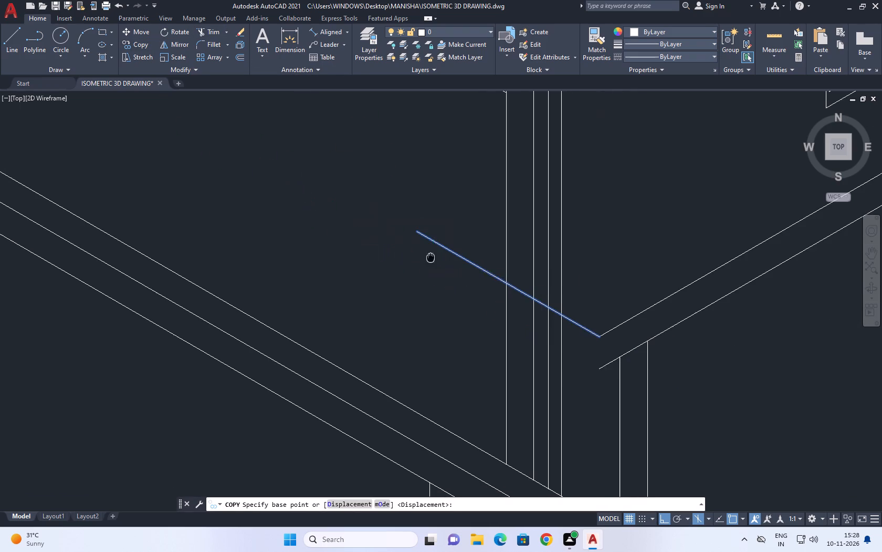
scroll(592, 342, up, 1)
click(600, 335)
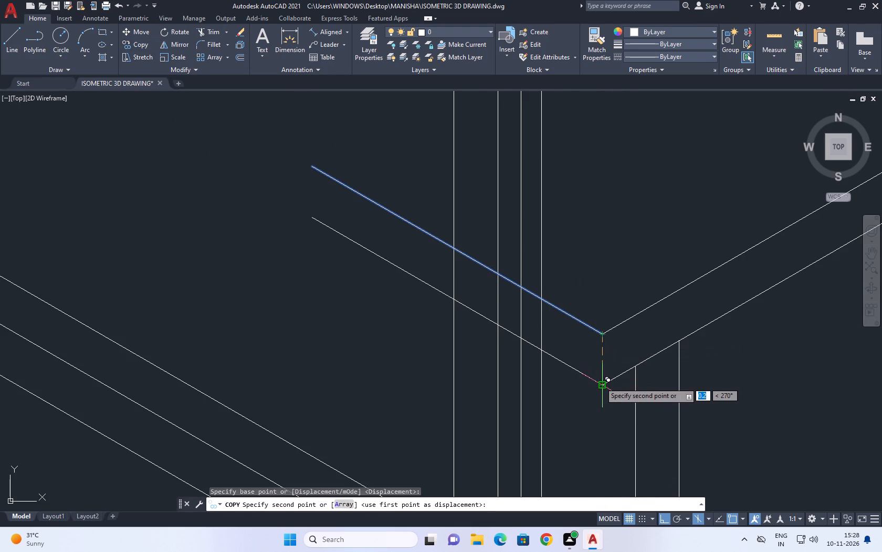
click(600, 383)
right_click(562, 226)
click(596, 246)
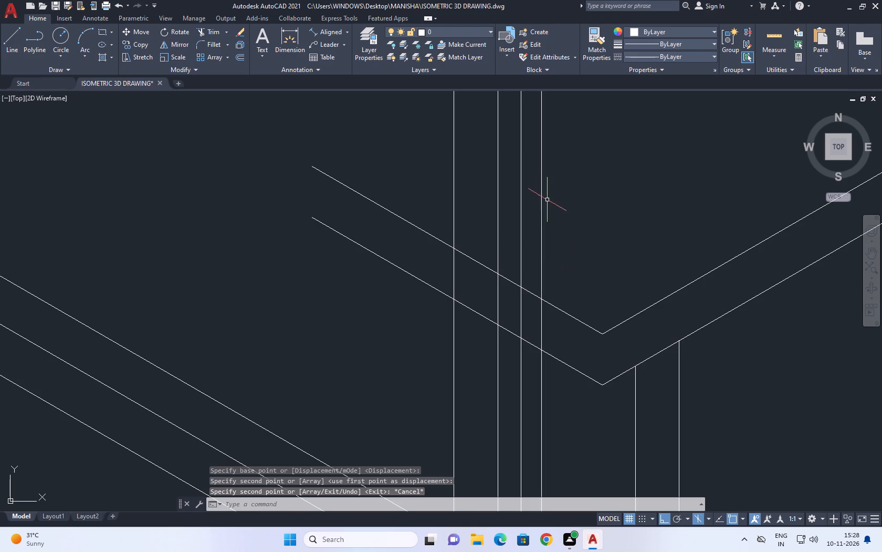
Trim the overshooting ends of the lowest floor band's two new lines beyond the corner column's innermost vertical.
click(209, 29)
drag(367, 249, 371, 248)
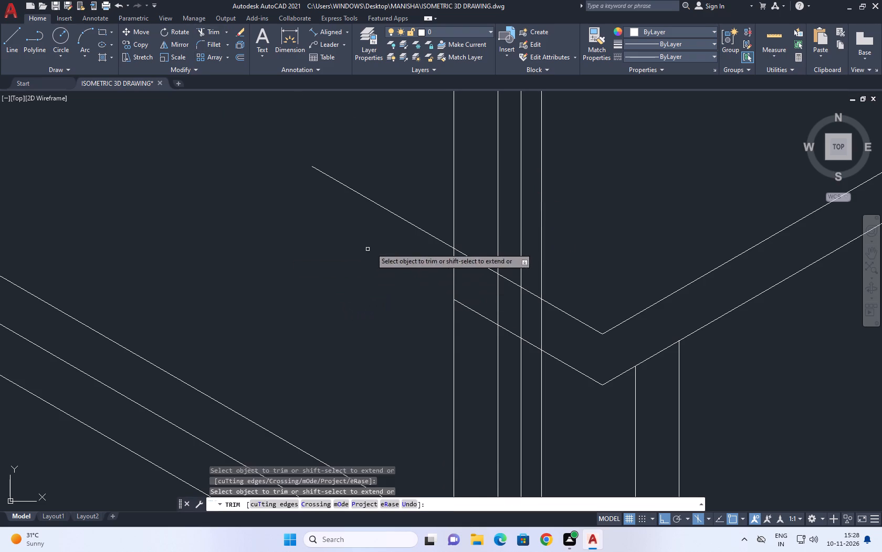
drag(371, 248, 373, 239)
click(377, 192)
drag(371, 248, 371, 252)
Trim the corner column's three outer verticals where they cross between the lowest floor band's two new lines.
scroll(554, 325, up, 1)
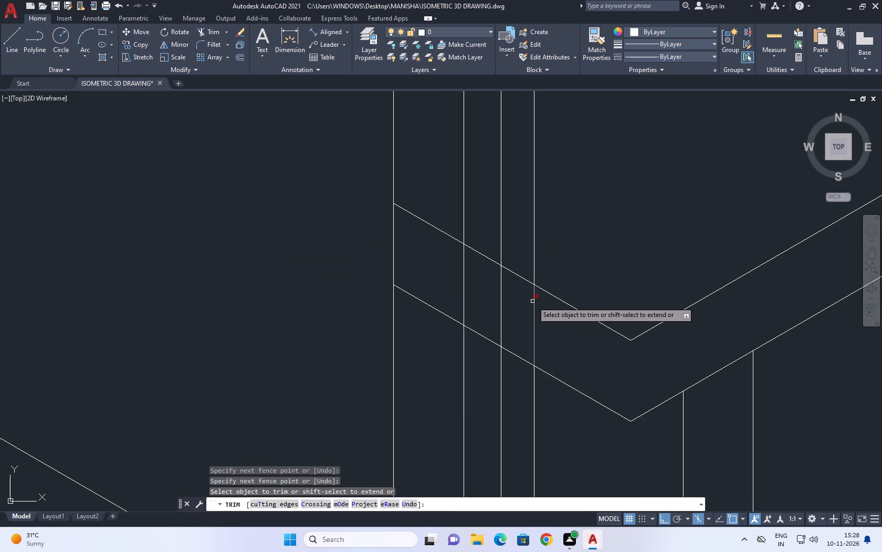
click(534, 309)
click(434, 268)
click(542, 320)
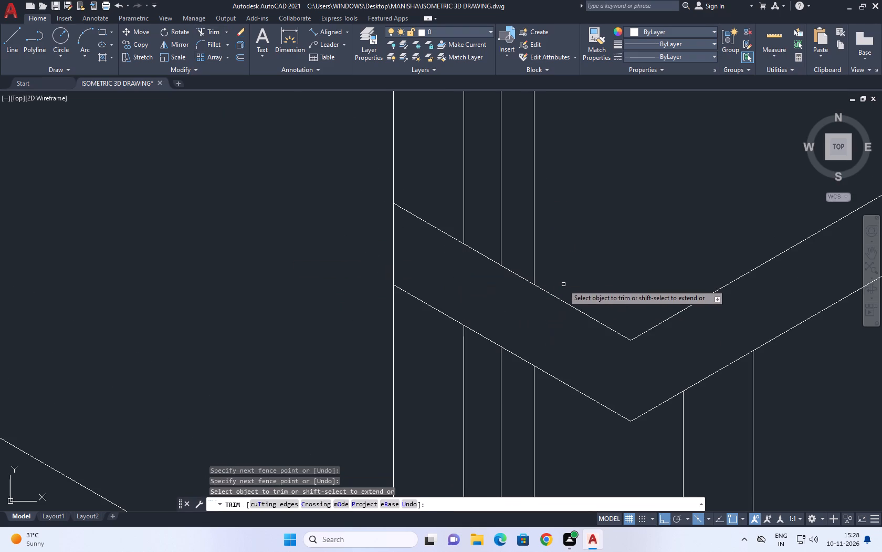
right_click(563, 284)
click(570, 289)
Trim the column's outer vertical between the bottom beam's upper and middle lines, and the middle line's end beyond that vertical.
scroll(585, 253, down, 3)
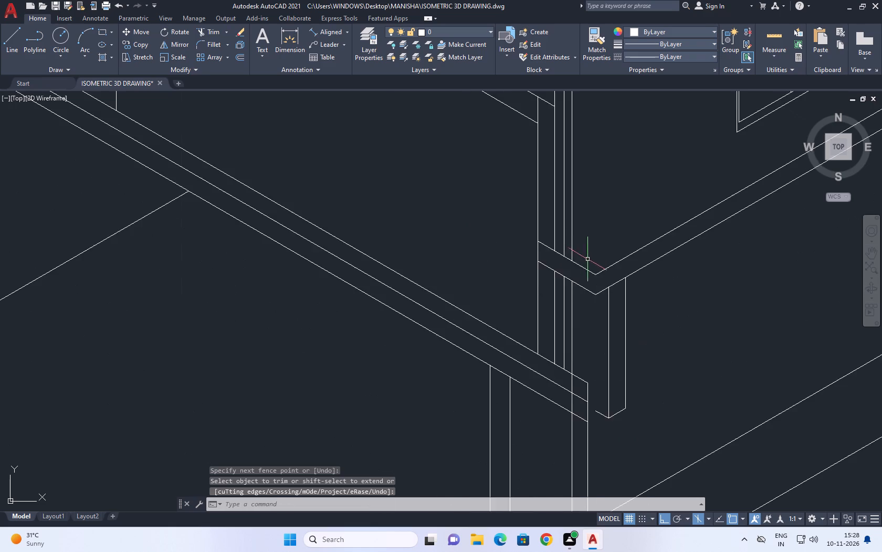
middle_drag(585, 264, 562, 300)
scroll(556, 305, down, 1)
middle_drag(574, 297, 561, 307)
scroll(560, 309, down, 1)
middle_drag(560, 309, 555, 320)
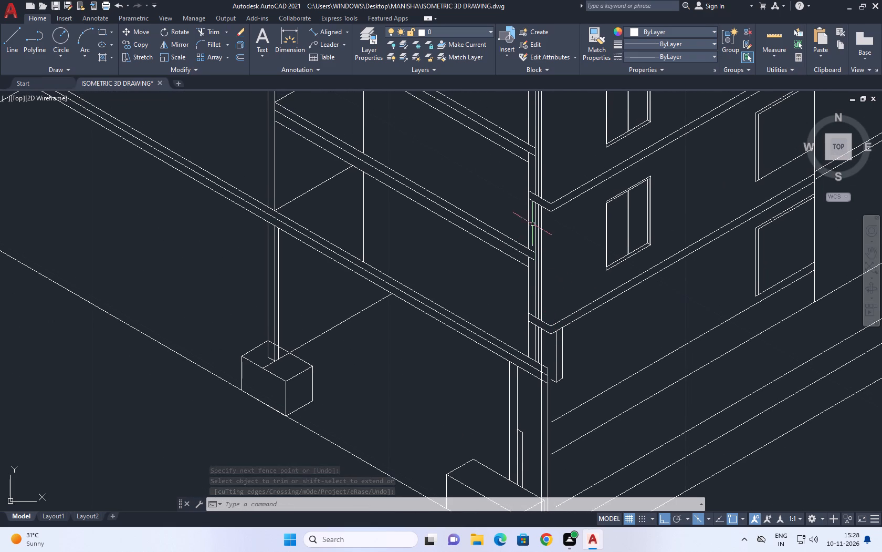
scroll(529, 225, down, 1)
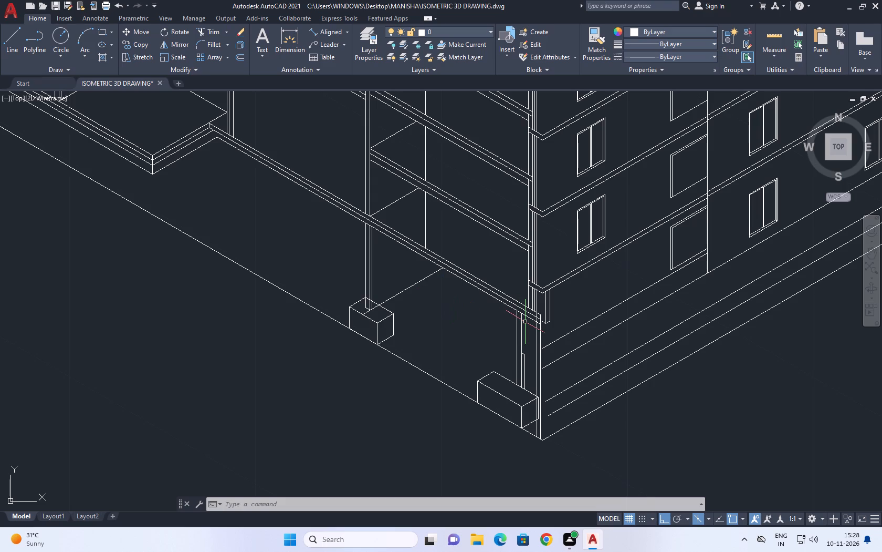
scroll(533, 316, up, 1)
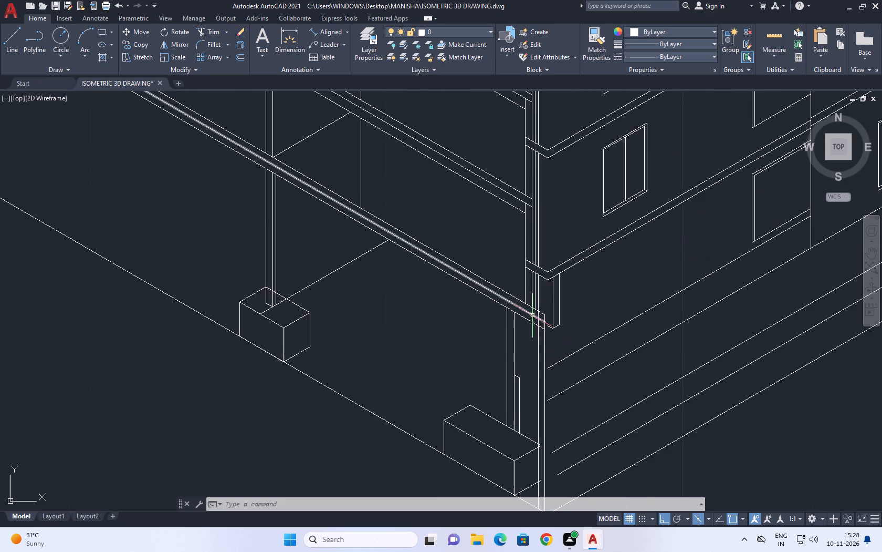
scroll(509, 304, up, 2)
middle_drag(632, 261, 599, 258)
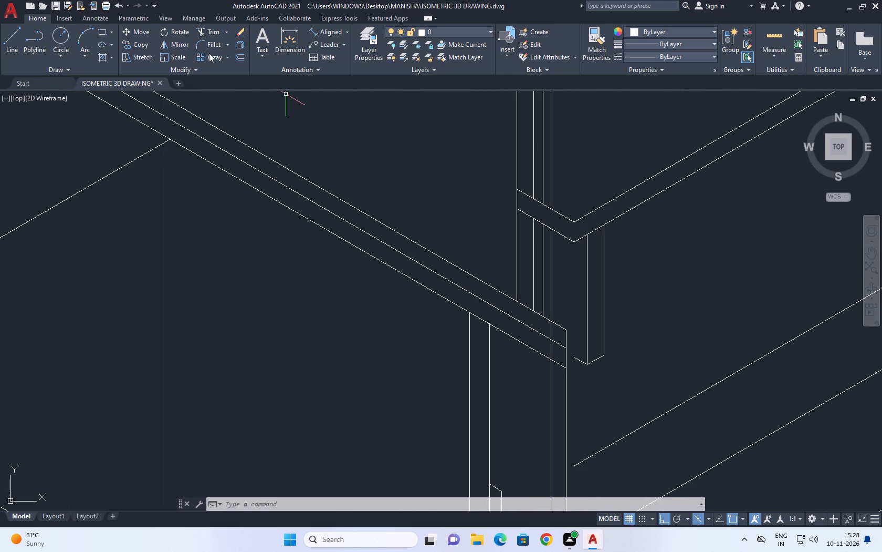
click(214, 34)
scroll(573, 341, up, 3)
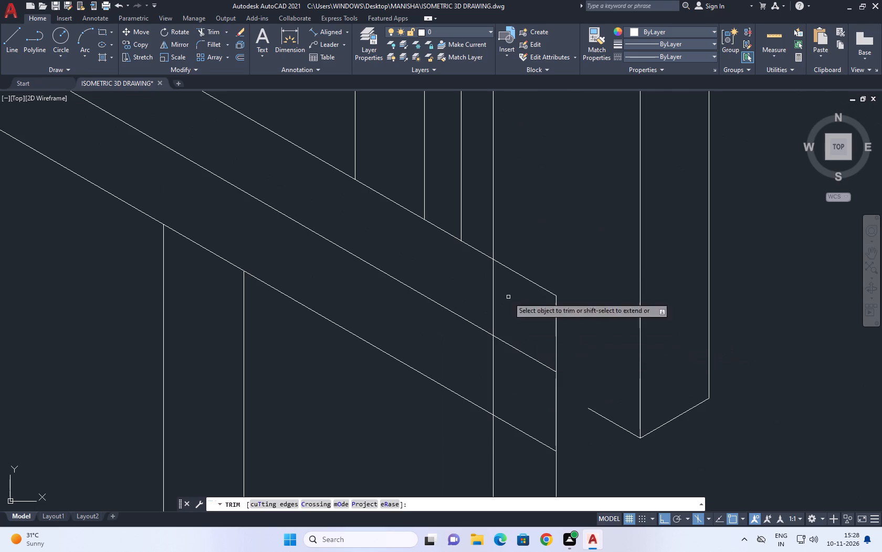
click(491, 268)
drag(519, 371, 538, 378)
right_click(587, 284)
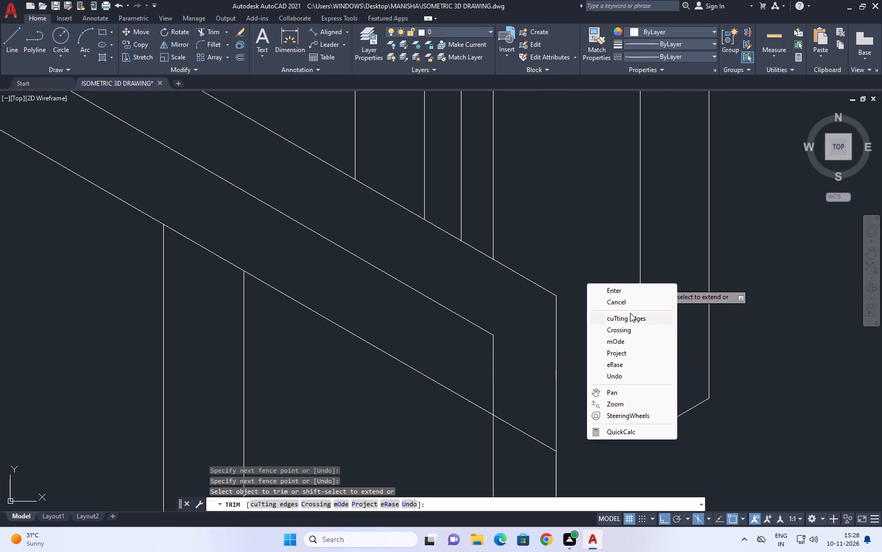
click(630, 313)
right_click(590, 321)
right_click(605, 316)
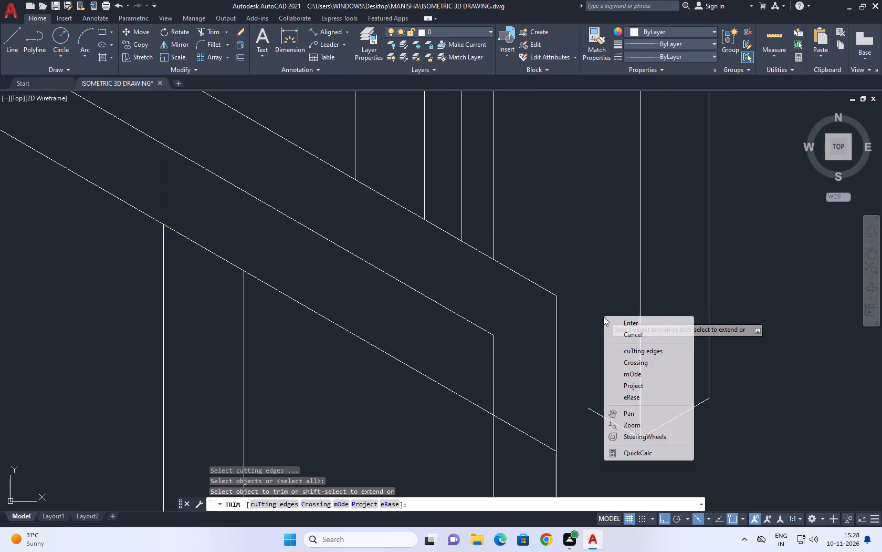
drag(626, 327, 628, 333)
Extend the open bottom edge of the short post under the lowest floor band to the bottom beam's end vertical.
text(EX)
key(space)
scroll(761, 0, up, 1)
scroll(787, 43, down, 1)
scroll(626, 324, down, 2)
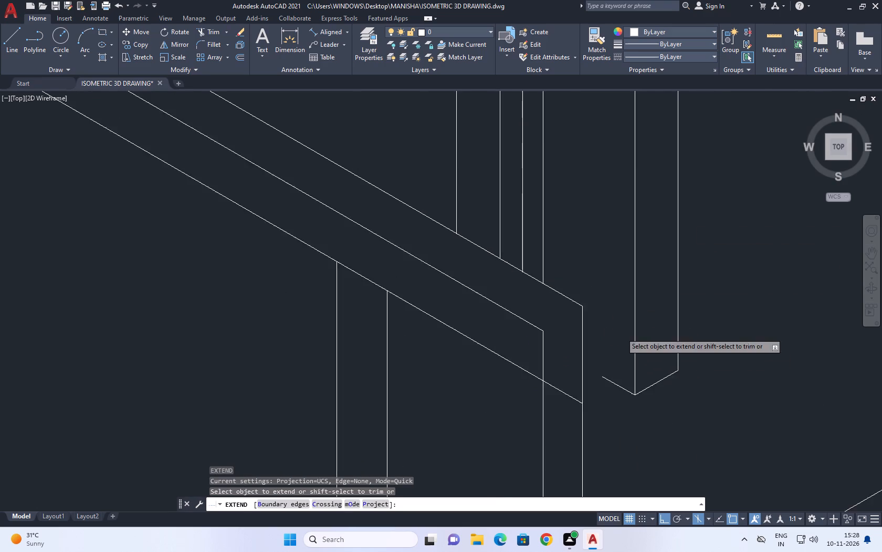
scroll(619, 336, down, 1)
scroll(610, 370, up, 2)
click(611, 369)
click(611, 352)
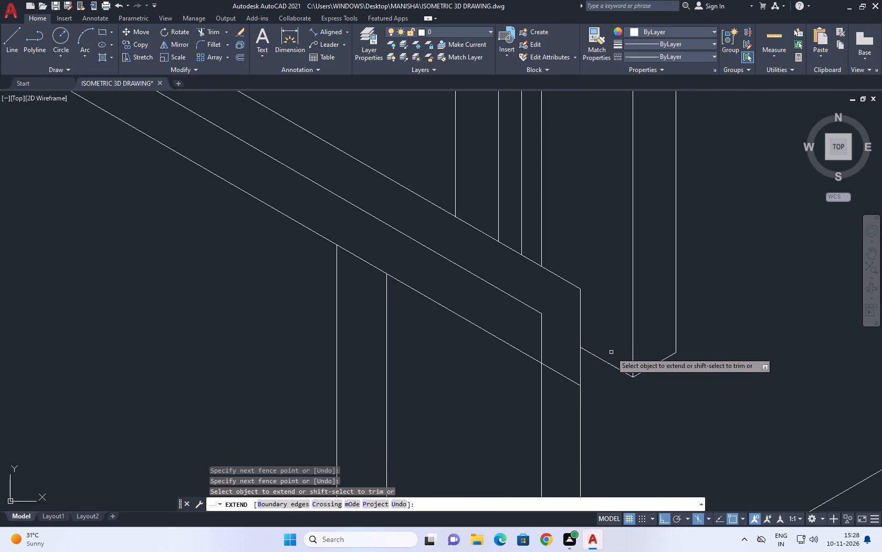
right_click(608, 327)
click(641, 352)
click(643, 346)
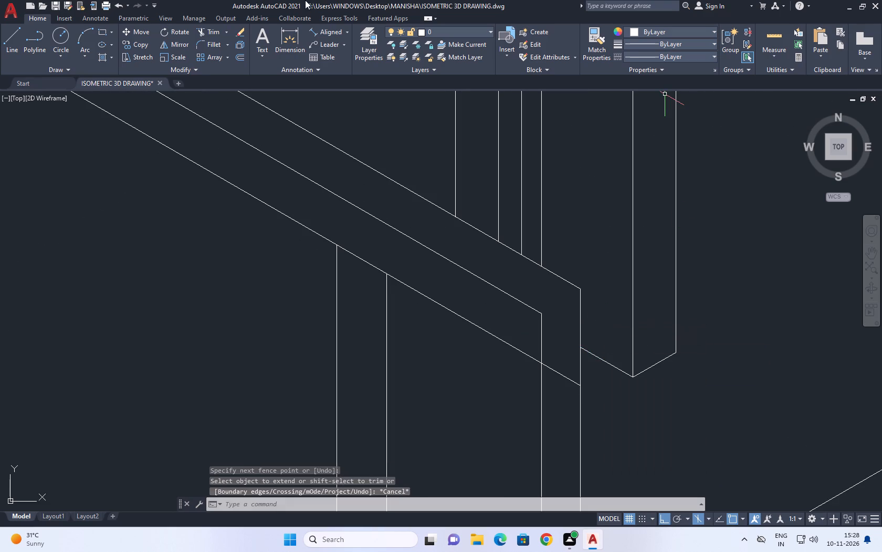
Shorten the bottom beam's lower line so that it ends at the corner post's inner vertical.
click(201, 26)
scroll(568, 526, up, 1)
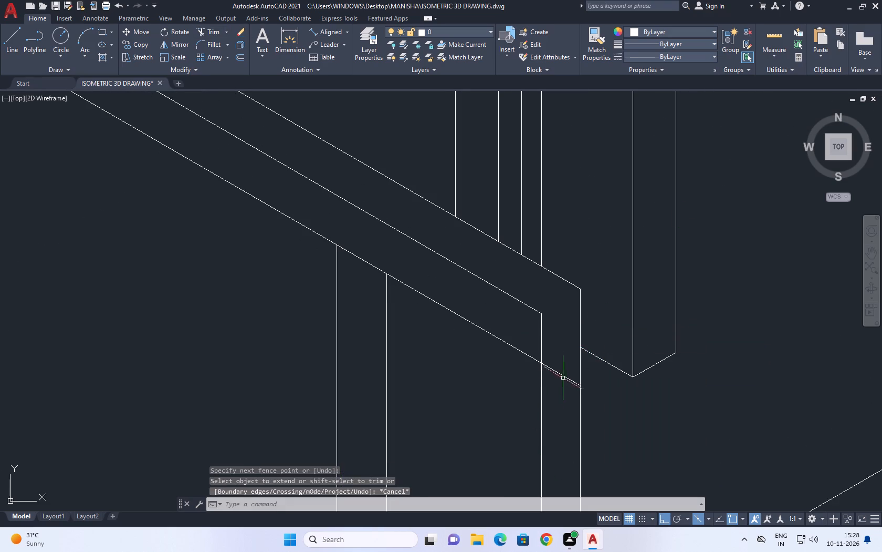
click(558, 373)
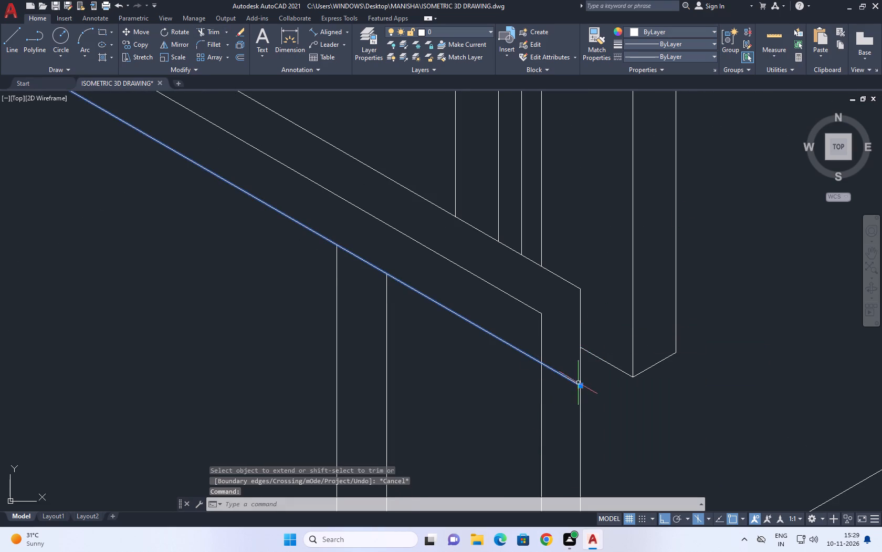
click(580, 387)
click(544, 365)
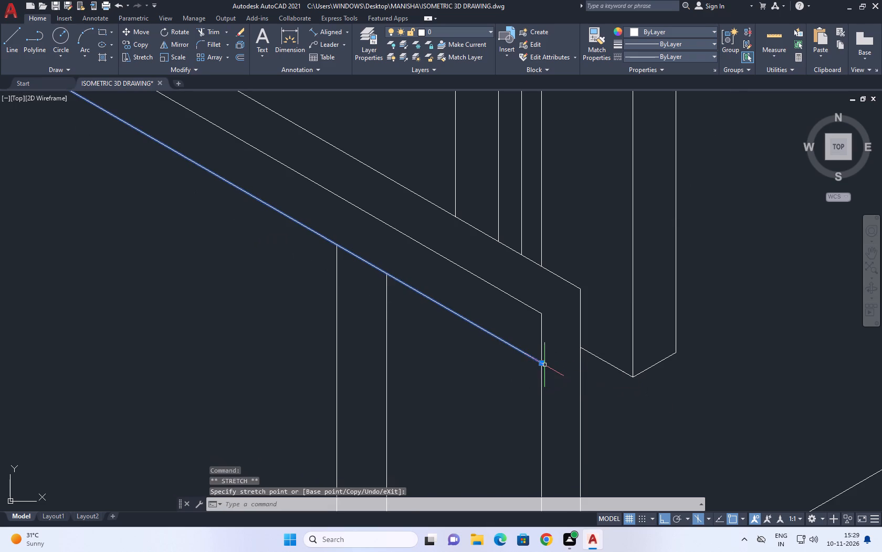
right_click(581, 217)
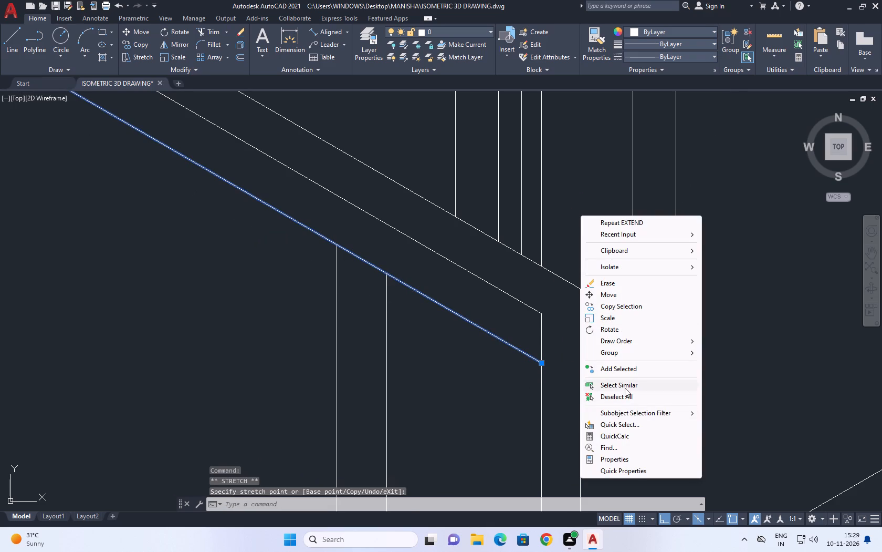
click(625, 393)
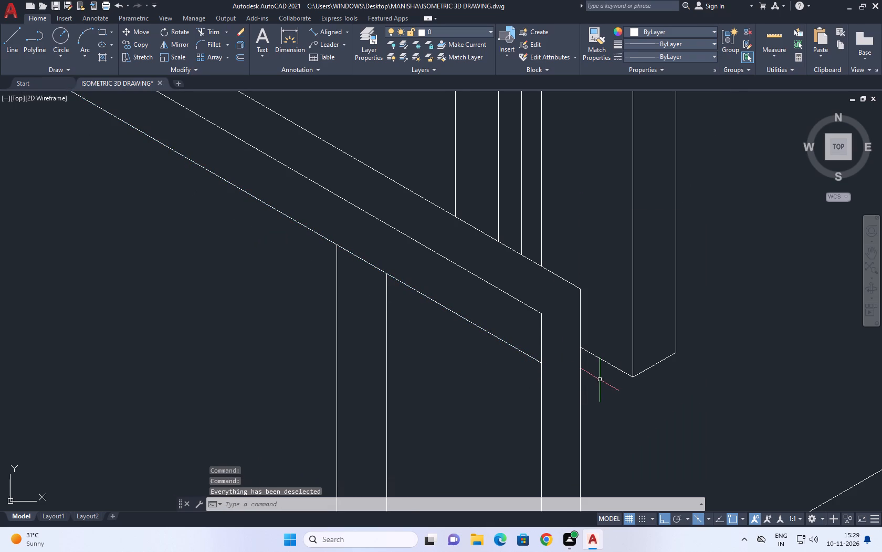
Draw the building's front corner edge vertically from the lowest floor band's lower corner up to the top band's lower corner.
scroll(540, 338, down, 3)
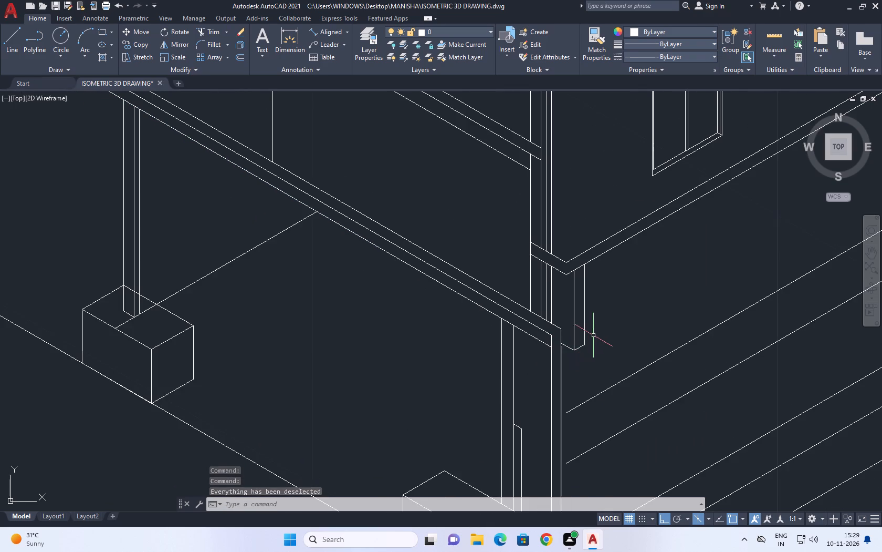
middle_drag(589, 341, 535, 374)
scroll(456, 306, down, 1)
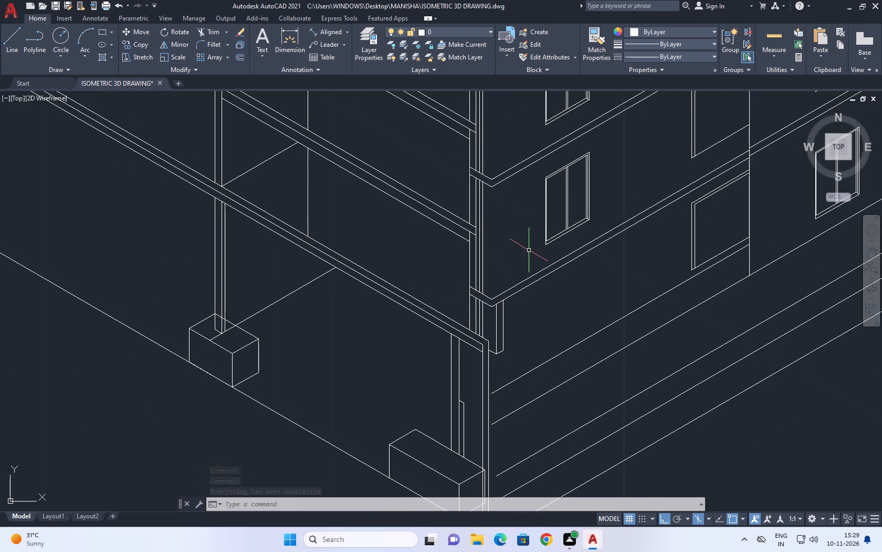
middle_drag(529, 250, 506, 315)
scroll(492, 322, down, 1)
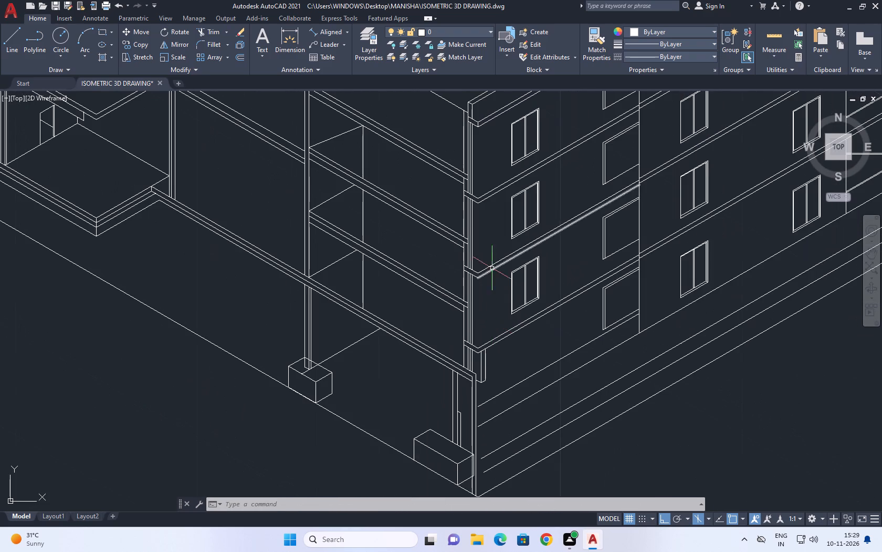
middle_drag(490, 234, 493, 294)
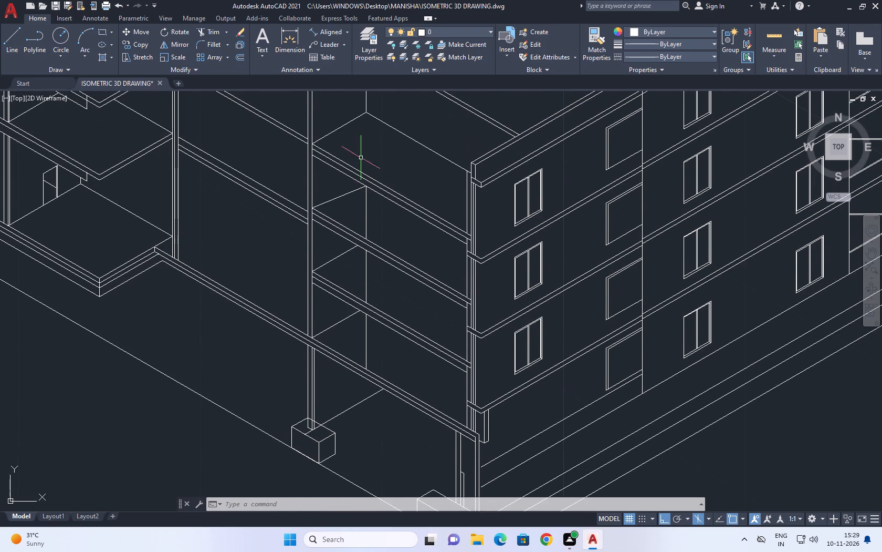
click(7, 57)
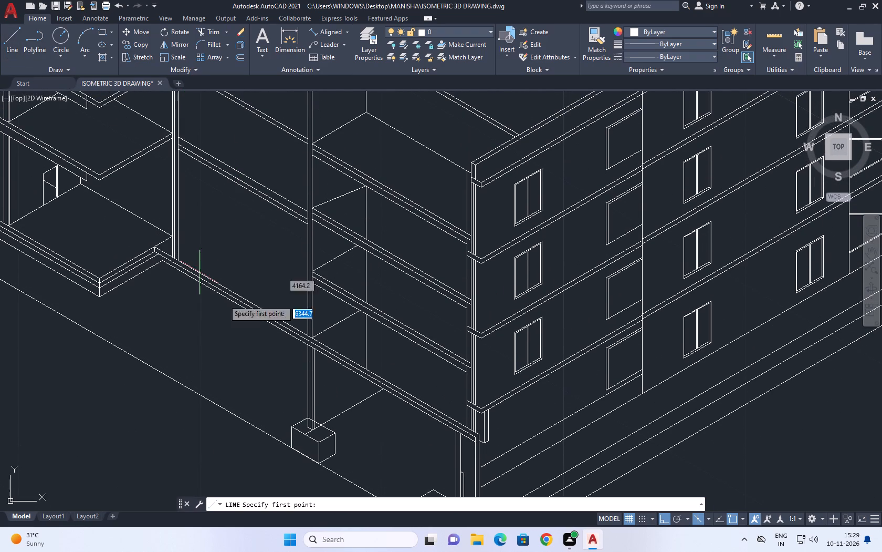
scroll(486, 416, up, 2)
click(478, 420)
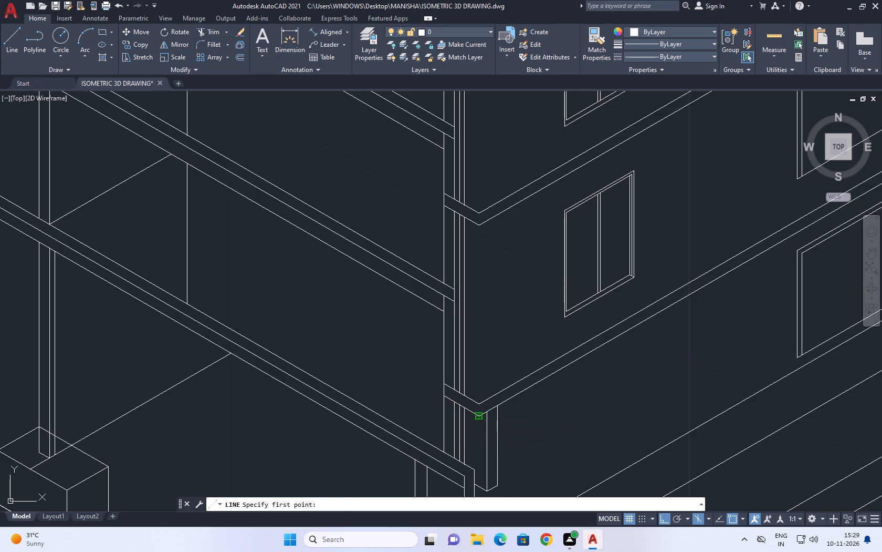
click(478, 406)
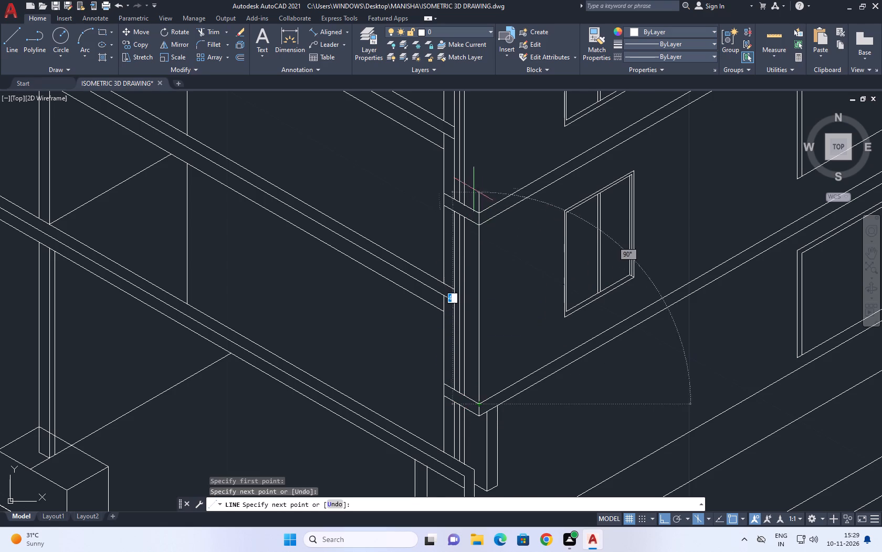
middle_drag(461, 181, 503, 265)
scroll(508, 271, down, 1)
middle_drag(512, 193, 527, 278)
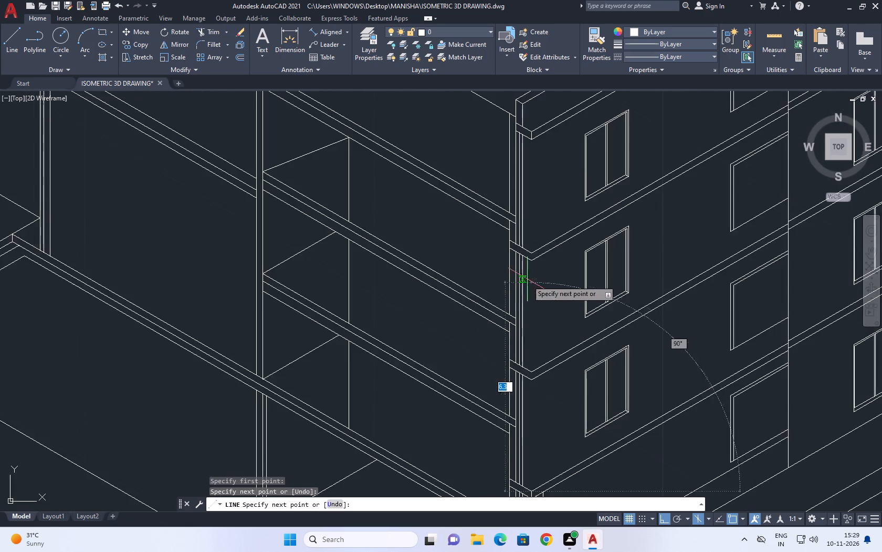
scroll(527, 263, up, 2)
click(533, 247)
middle_drag(518, 211, 521, 215)
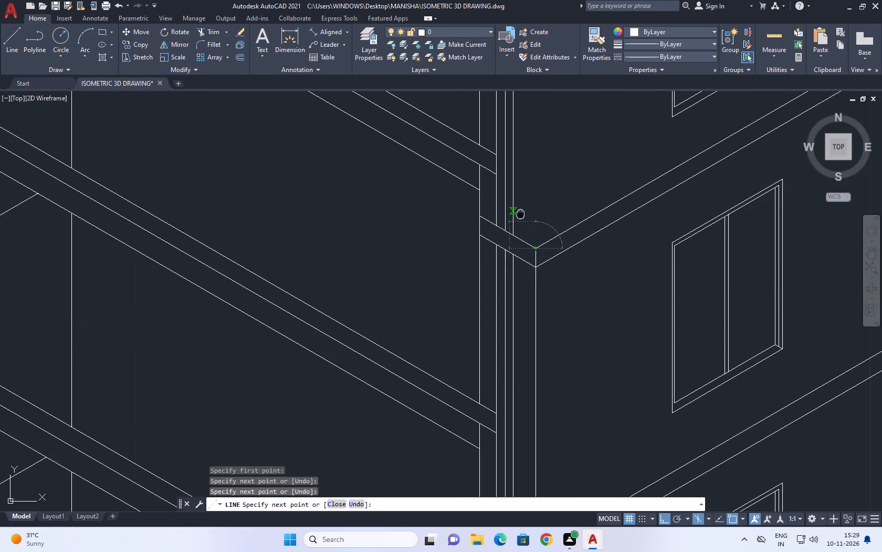
middle_drag(521, 215, 543, 326)
scroll(540, 309, down, 2)
scroll(551, 213, up, 2)
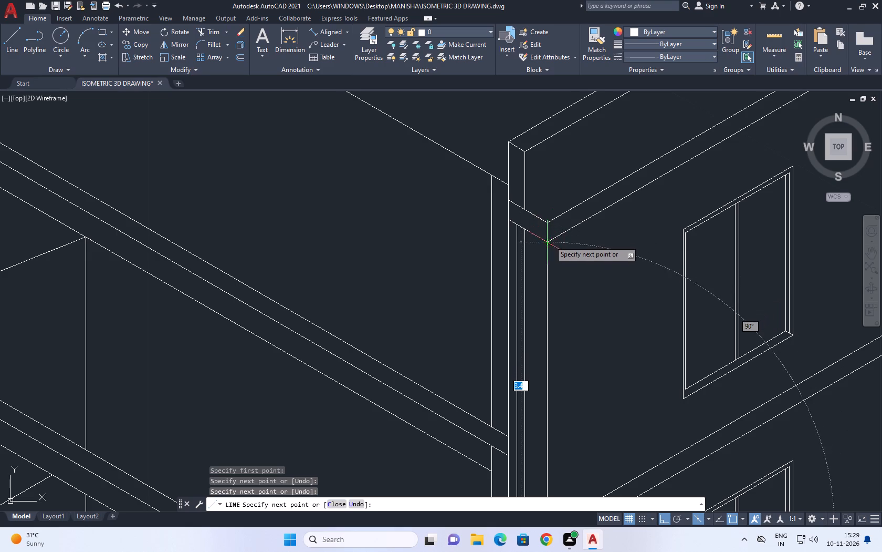
click(549, 242)
right_click(573, 250)
click(613, 269)
Draw a vertical line from the lowest floor band's lower corner down to the front corner of the base outline.
scroll(587, 257, down, 3)
middle_drag(627, 340, 594, 267)
middle_drag(571, 369, 539, 291)
scroll(556, 331, down, 1)
right_click(552, 313)
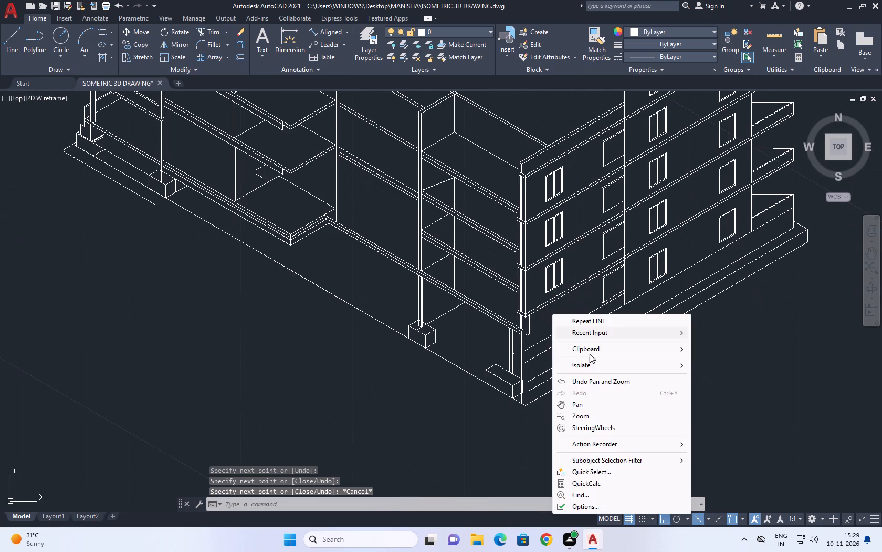
click(595, 321)
scroll(525, 335, up, 3)
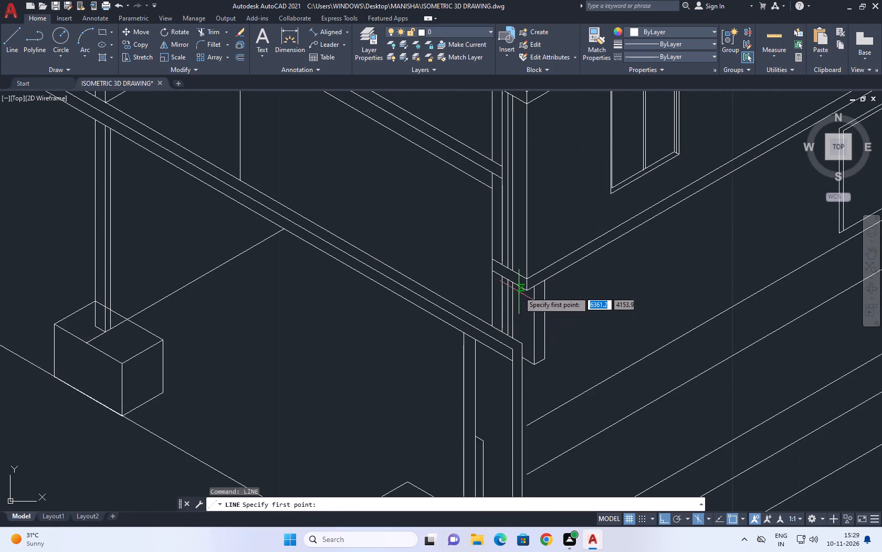
click(524, 289)
scroll(526, 293, down, 2)
scroll(522, 448, up, 3)
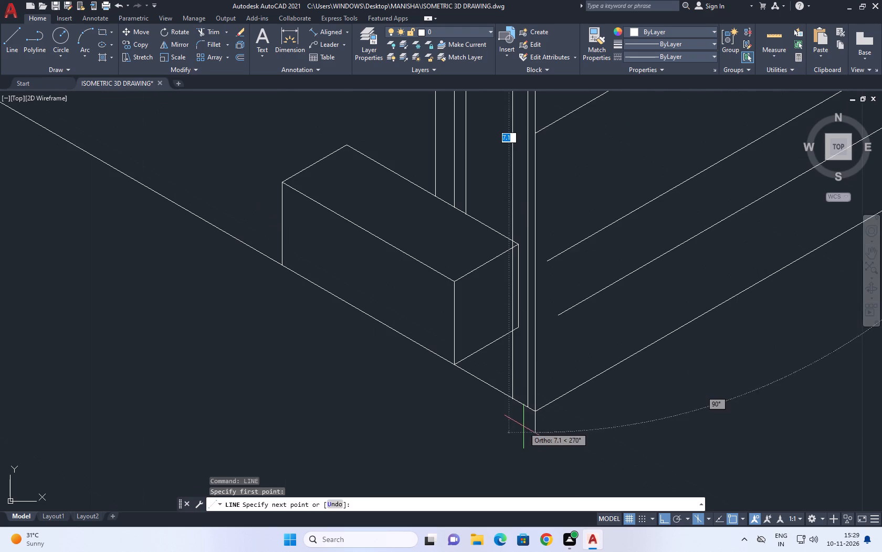
click(532, 408)
right_click(559, 333)
click(589, 346)
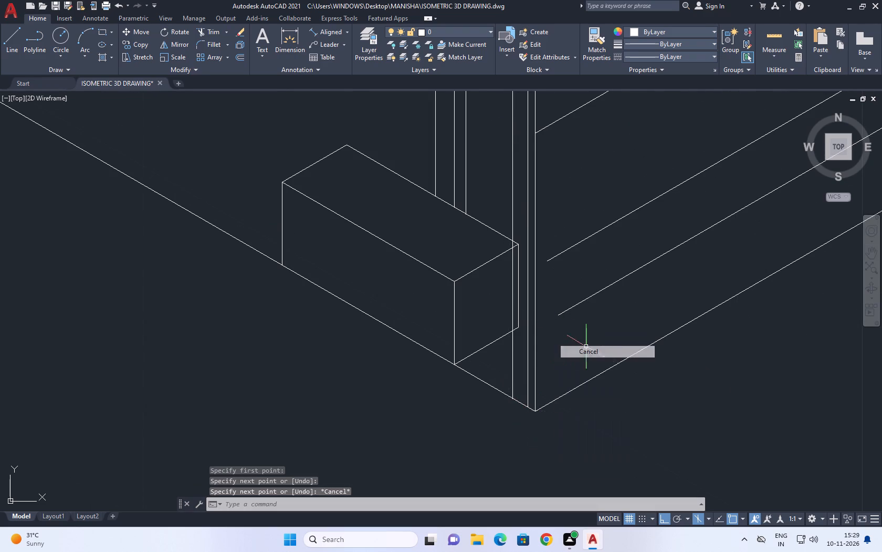
Extend the two lower plinth lines of the side wall to the new vertical corner edge.
scroll(535, 338, down, 2)
middle_drag(582, 302, 549, 406)
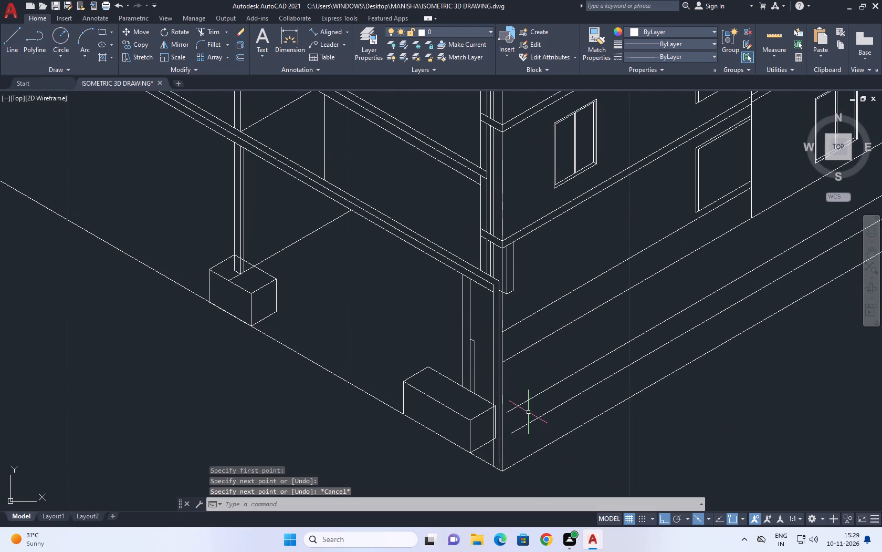
scroll(469, 399, down, 1)
middle_drag(545, 289, 555, 392)
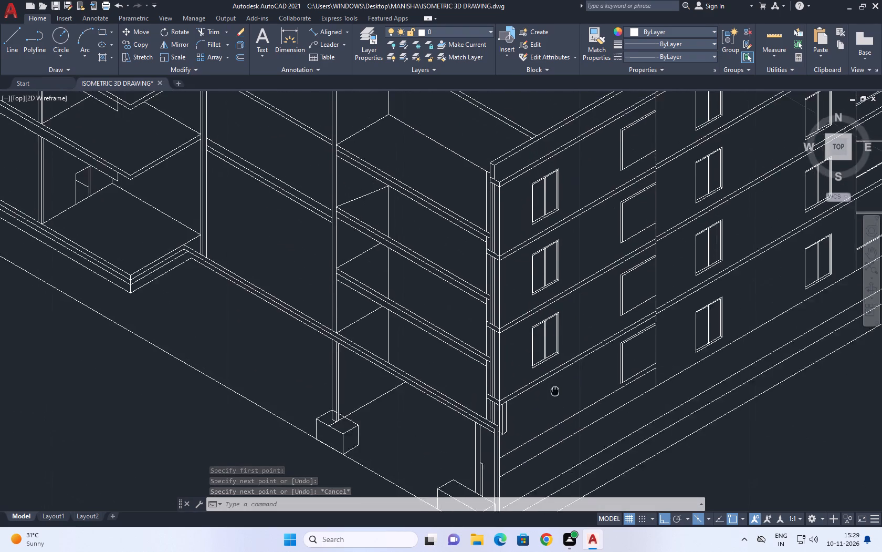
middle_drag(555, 392, 554, 400)
scroll(553, 402, down, 2)
middle_drag(586, 323, 571, 305)
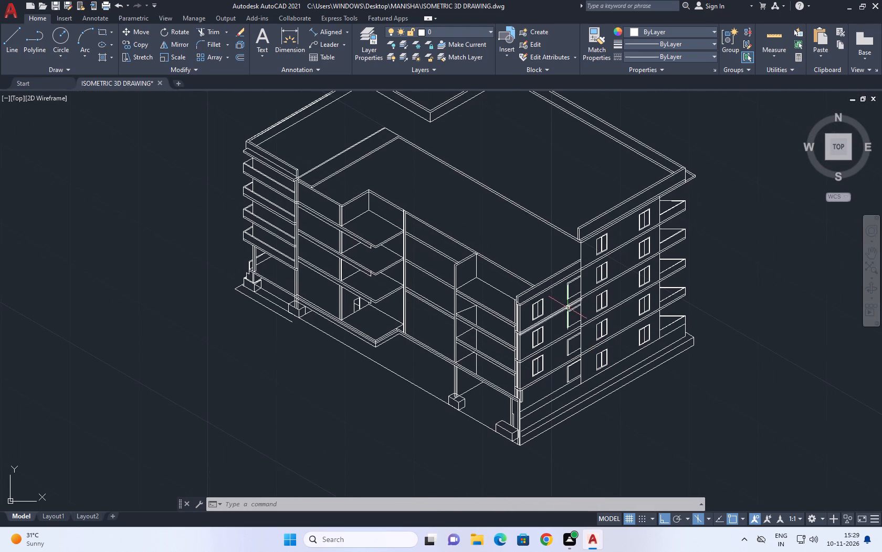
key(e)
key(x)
key(space)
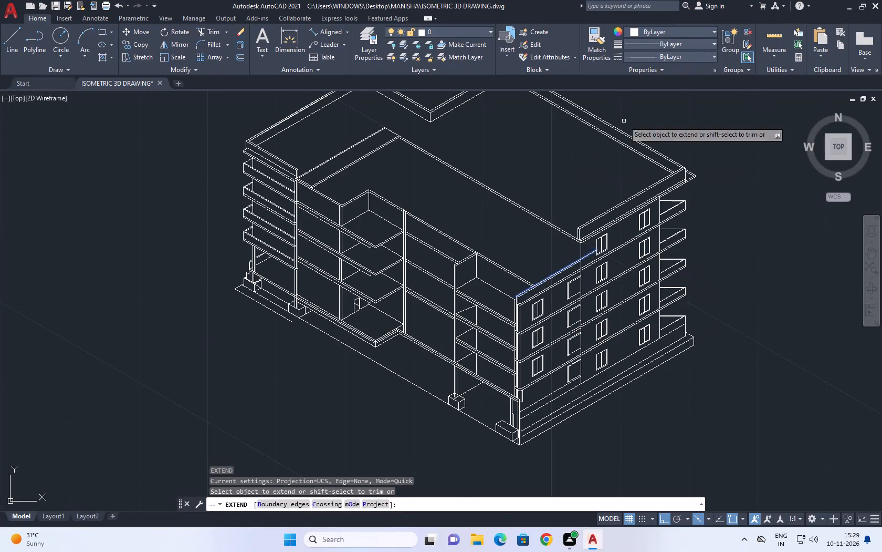
scroll(530, 418, up, 3)
drag(531, 441, 529, 427)
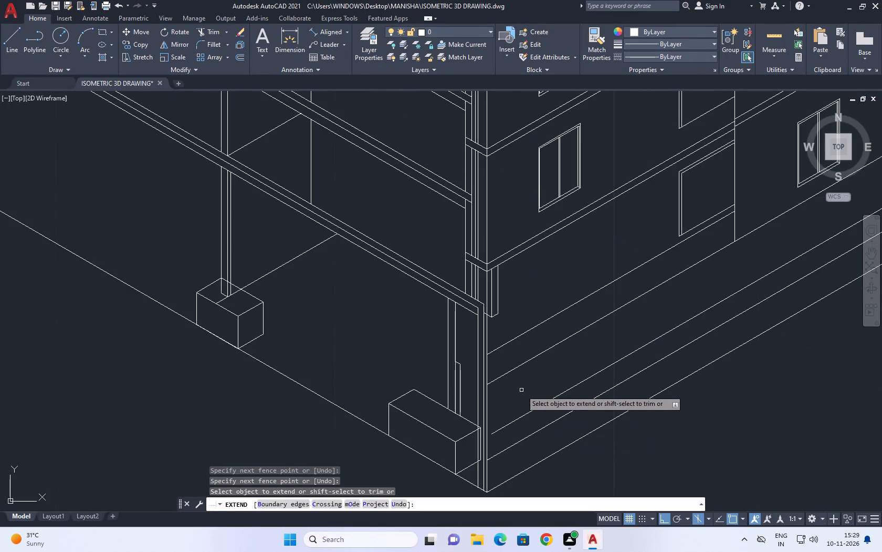
click(520, 424)
click(517, 406)
right_click(527, 392)
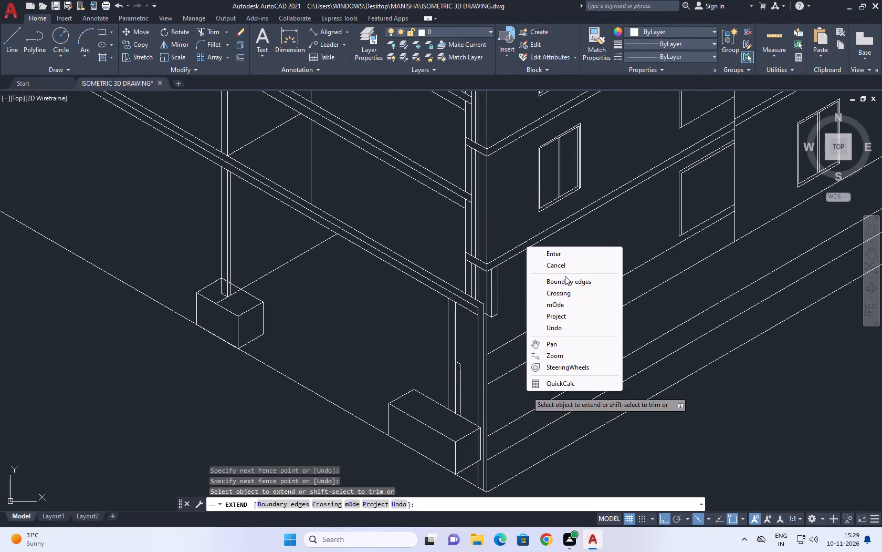
click(565, 265)
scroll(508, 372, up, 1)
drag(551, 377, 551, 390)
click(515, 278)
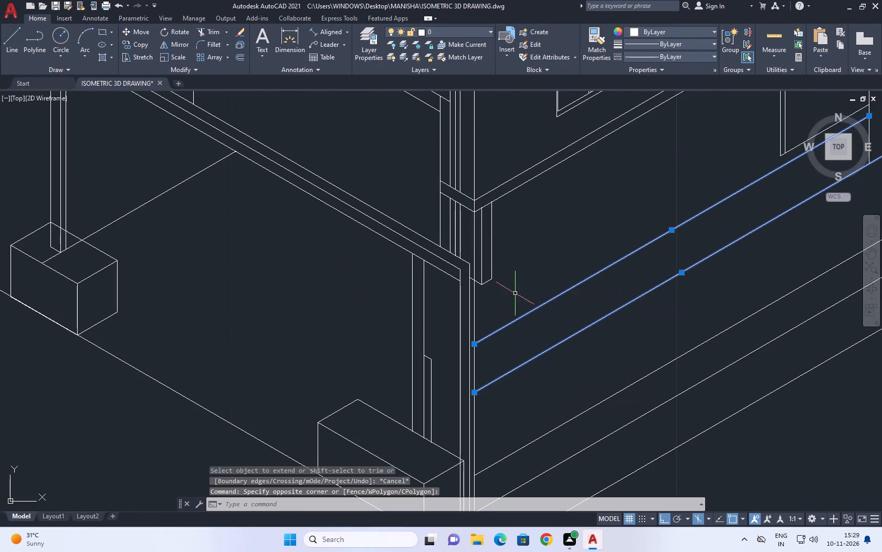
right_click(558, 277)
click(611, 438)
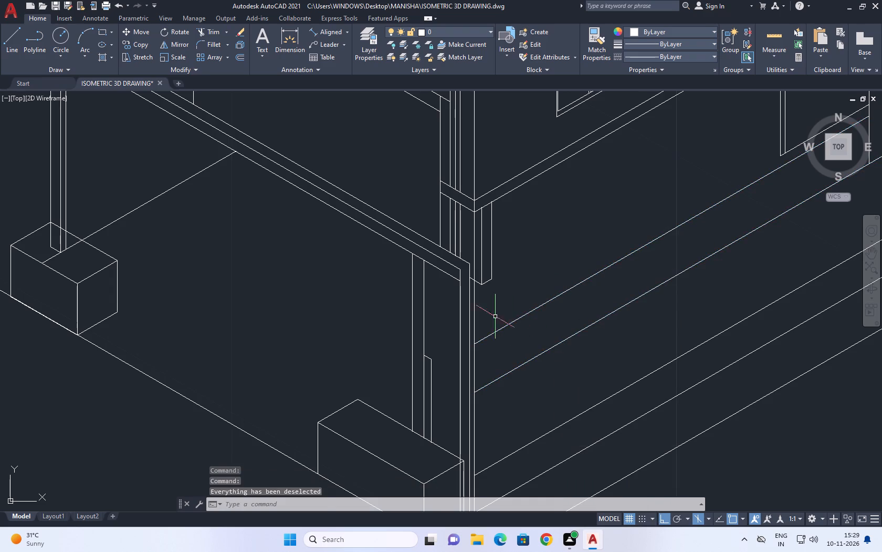
Examine the building's front corner, side wall and plinth lines for remaining gaps.
scroll(467, 330, up, 2)
scroll(481, 330, down, 3)
middle_drag(522, 325, 519, 330)
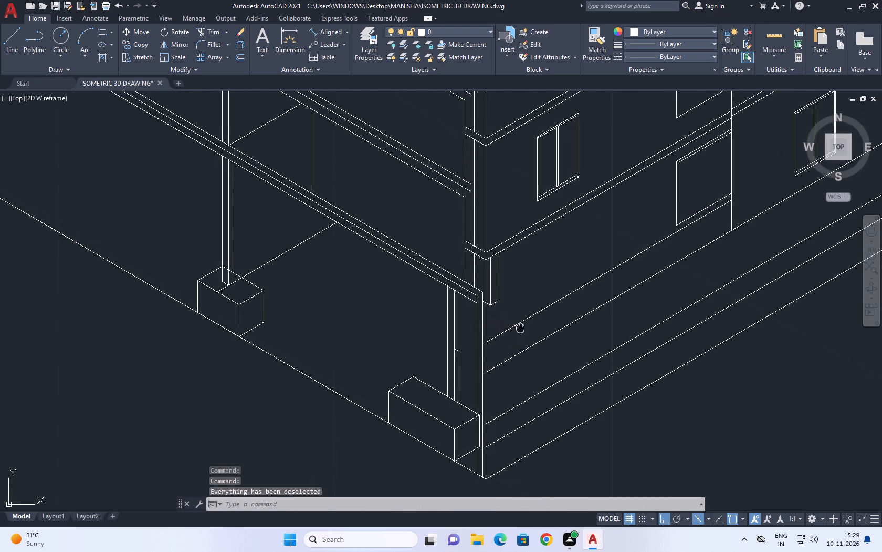
middle_drag(519, 330, 417, 362)
middle_drag(536, 372, 533, 374)
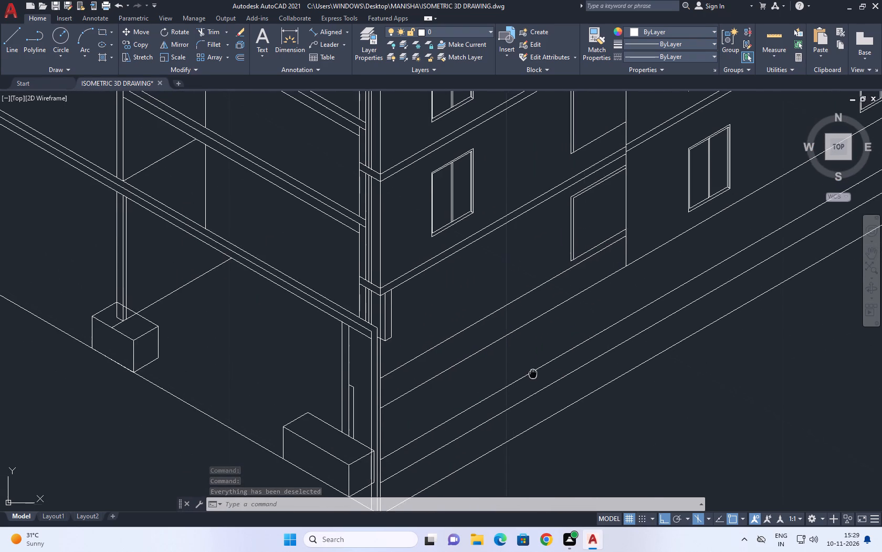
middle_drag(533, 374, 488, 421)
scroll(588, 318, down, 1)
middle_drag(625, 208, 619, 251)
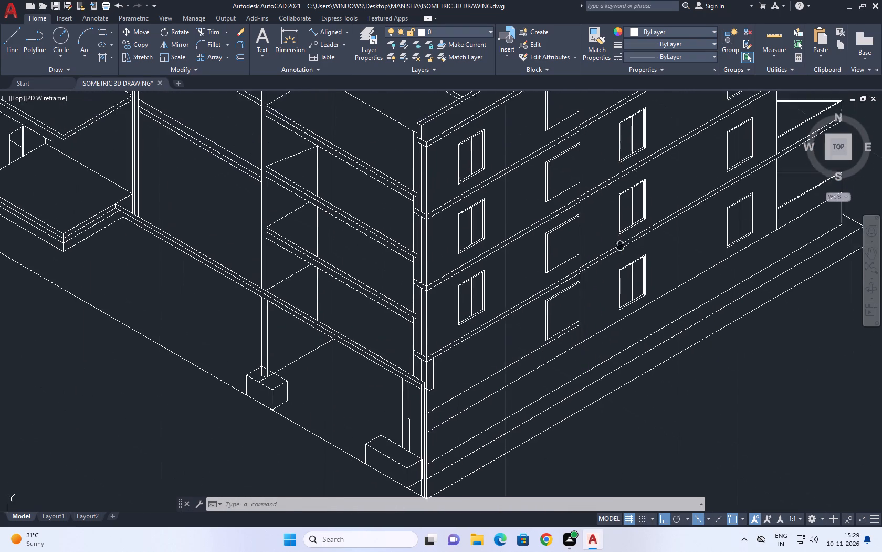
middle_drag(619, 251, 611, 321)
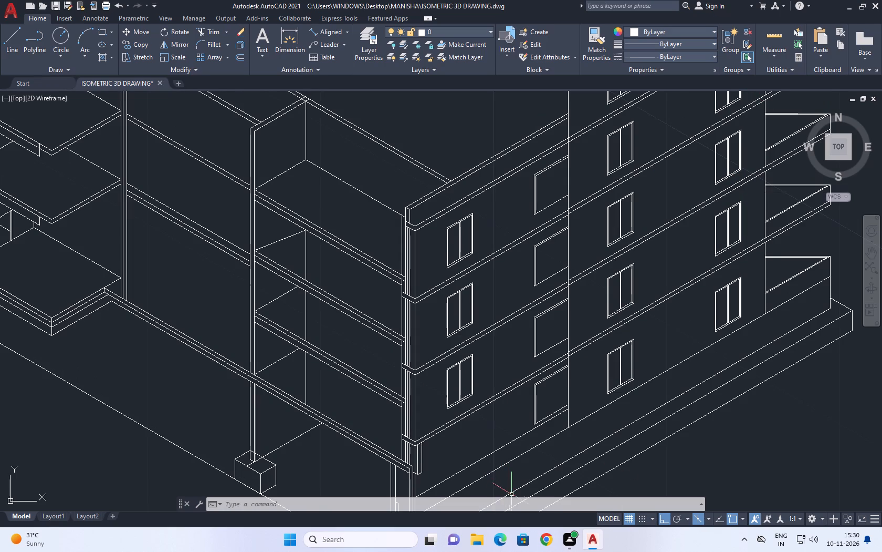
middle_drag(518, 511, 527, 536)
scroll(547, 419, down, 1)
middle_drag(548, 418, 540, 381)
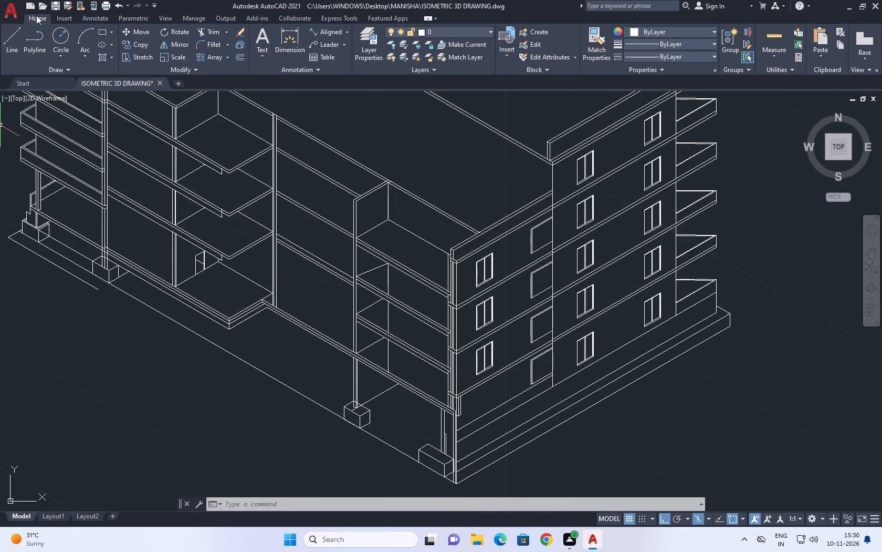
Save the drawing as ISOMETRIC 3D DRAWING, replacing the existing file.
click(12, 11)
click(39, 140)
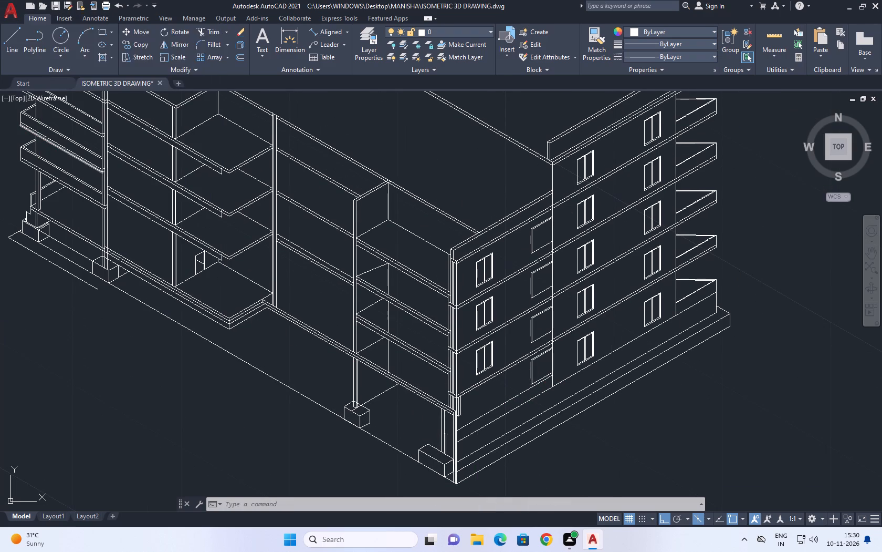
click(579, 373)
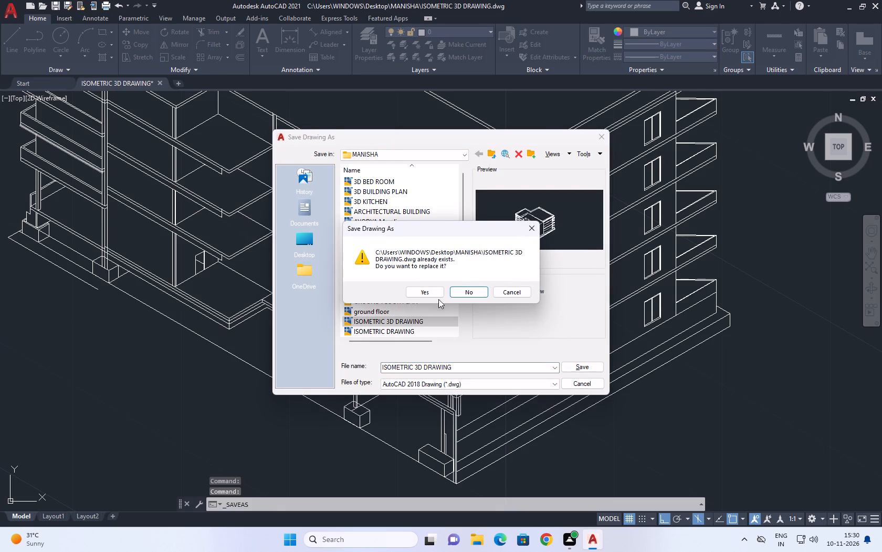
click(422, 292)
Copy the lower line of the long inner roof band onto itself, using its upper corner endpoint as the base point.
middle_drag(501, 295, 512, 337)
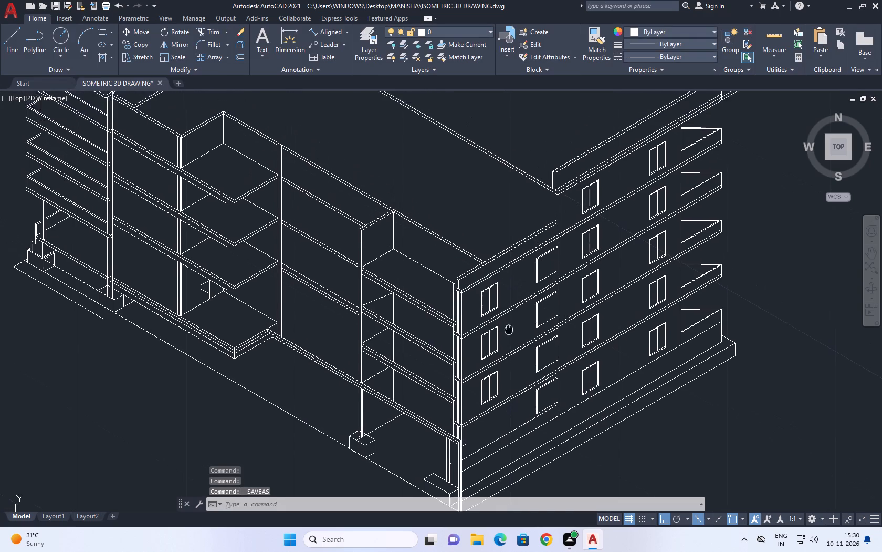
middle_drag(512, 337, 562, 404)
scroll(526, 363, down, 1)
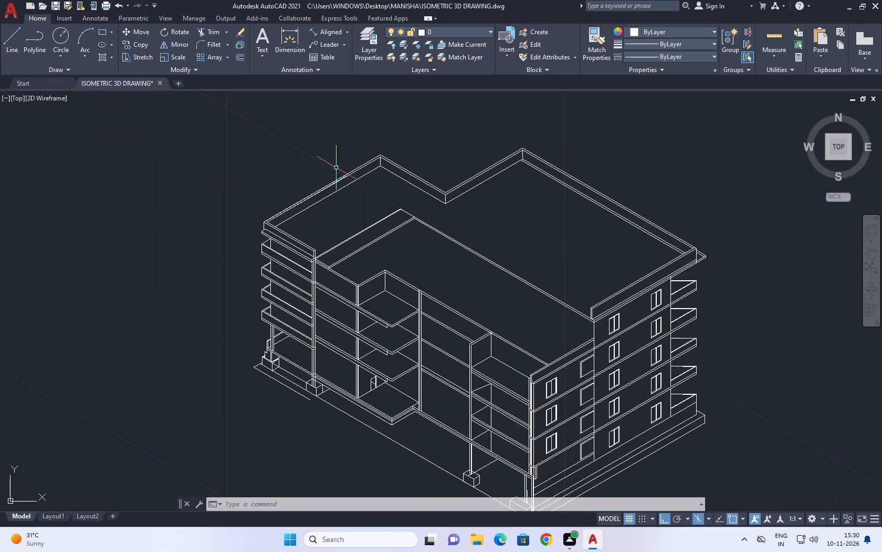
middle_drag(465, 292, 457, 319)
scroll(380, 233, up, 2)
middle_drag(542, 301, 422, 318)
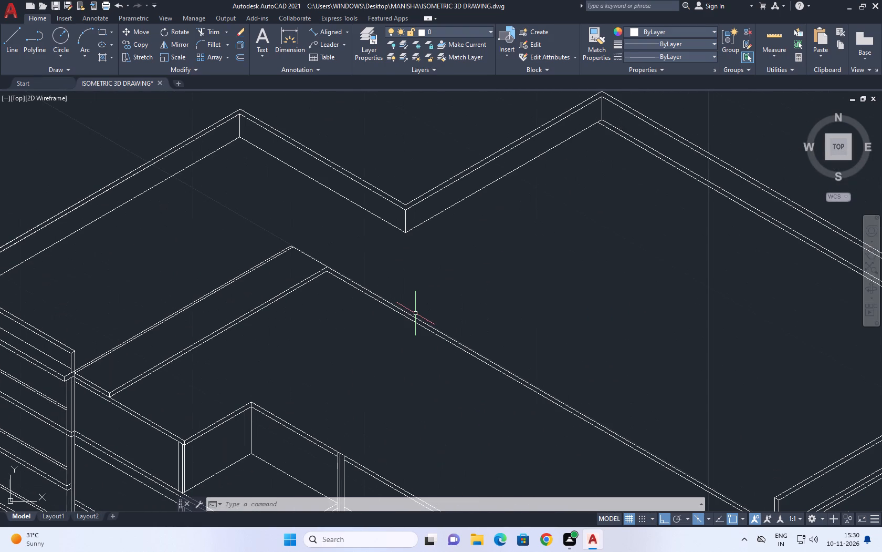
scroll(324, 276, up, 3)
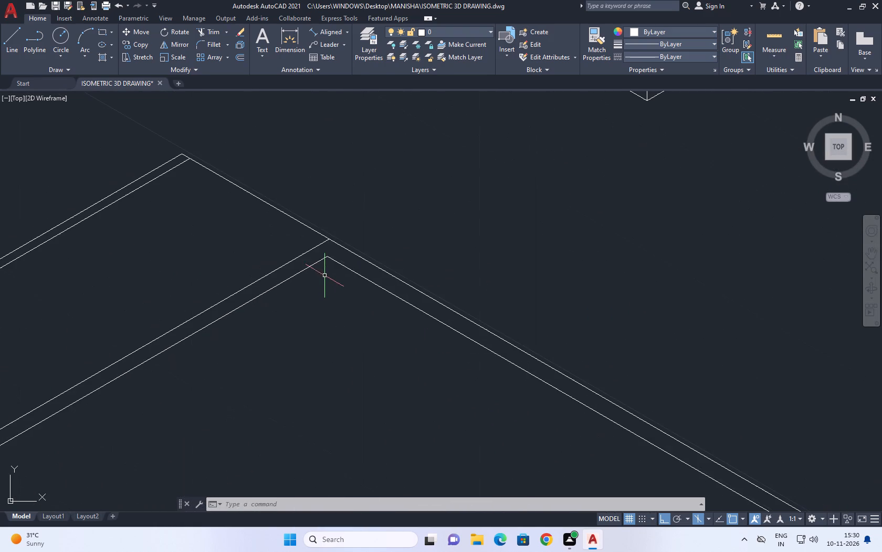
click(337, 263)
click(143, 44)
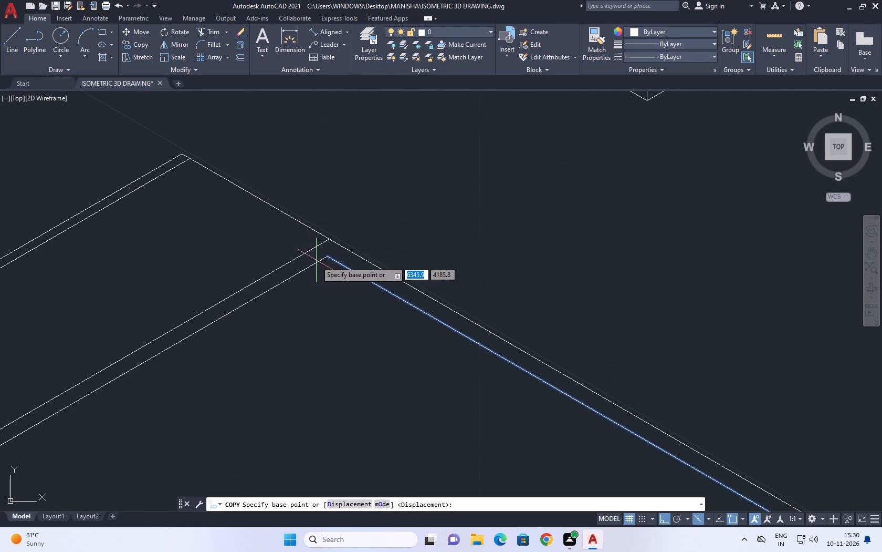
click(325, 257)
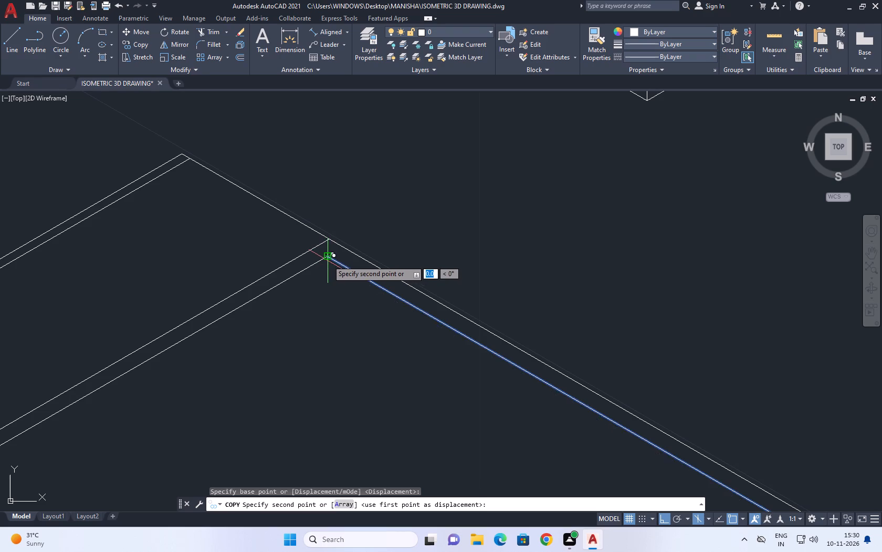
click(329, 259)
right_click(382, 239)
click(434, 255)
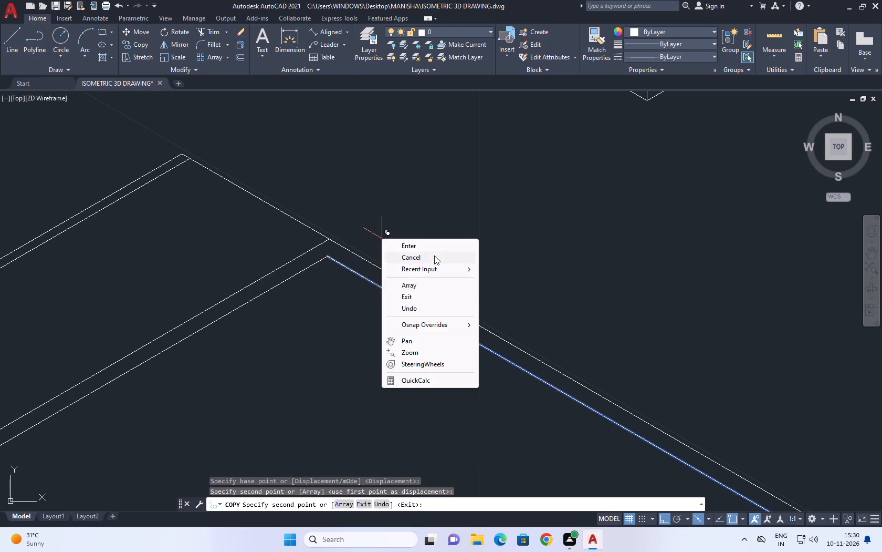
Stretch the lower end of the duplicated roof band line slightly down along the adjoining block's vertical corner edge.
scroll(387, 237, down, 3)
middle_drag(531, 364, 445, 285)
scroll(727, 423, up, 3)
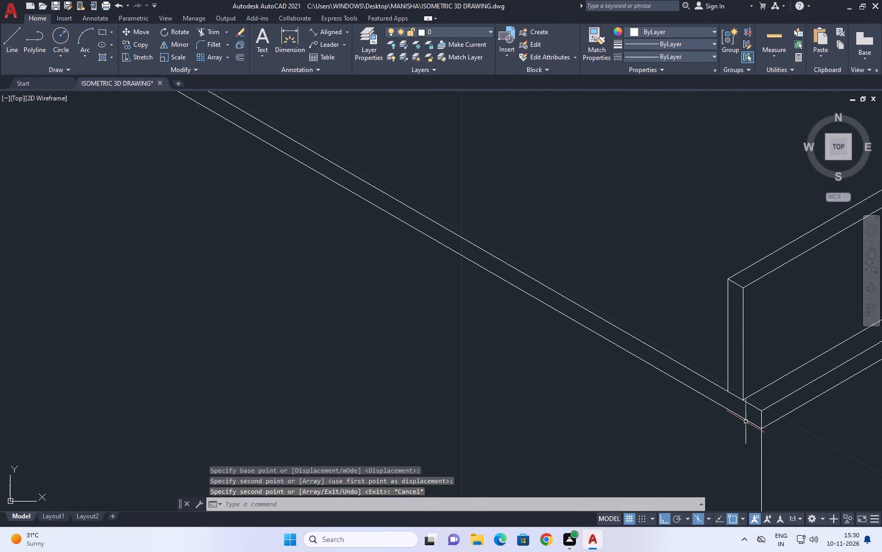
click(747, 421)
scroll(762, 426, up, 1)
click(761, 430)
click(762, 445)
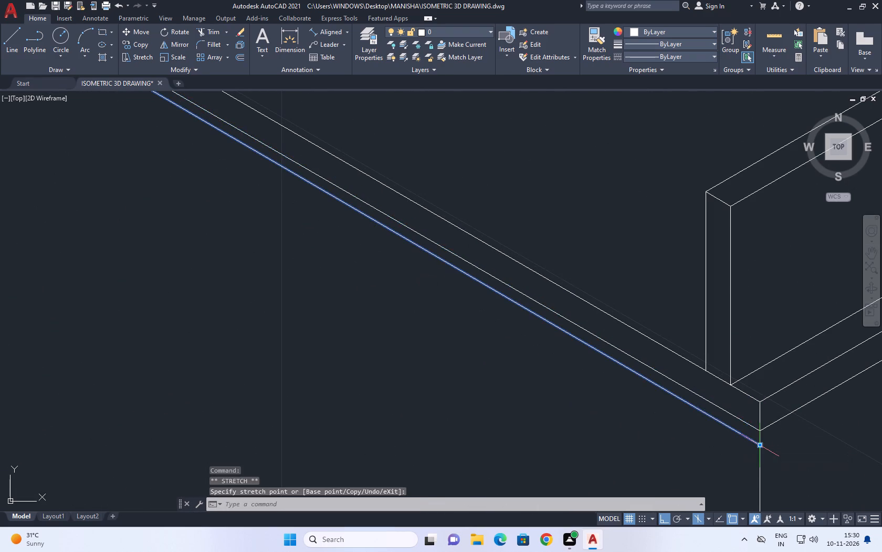
right_click(572, 208)
click(645, 386)
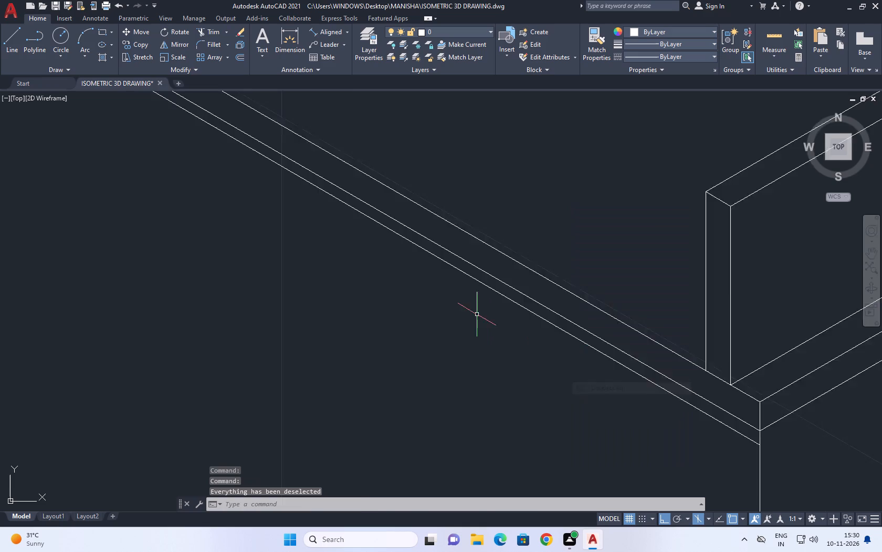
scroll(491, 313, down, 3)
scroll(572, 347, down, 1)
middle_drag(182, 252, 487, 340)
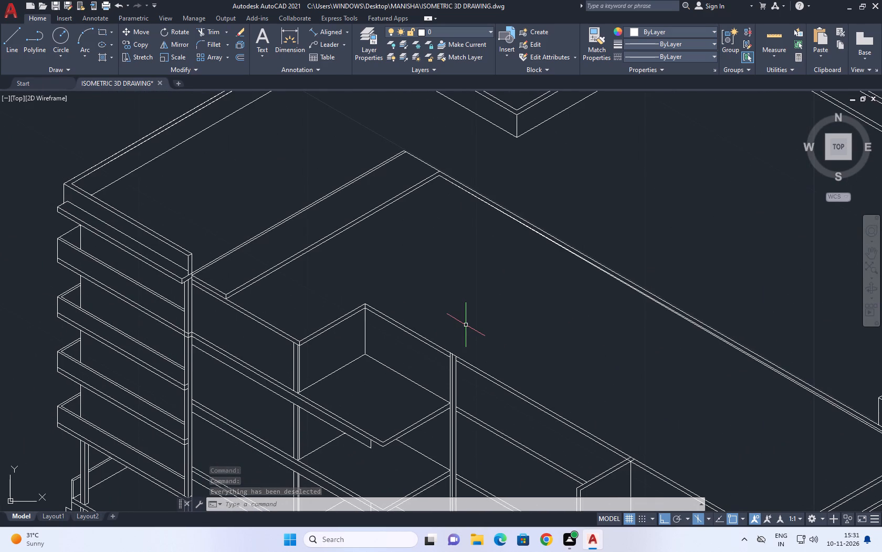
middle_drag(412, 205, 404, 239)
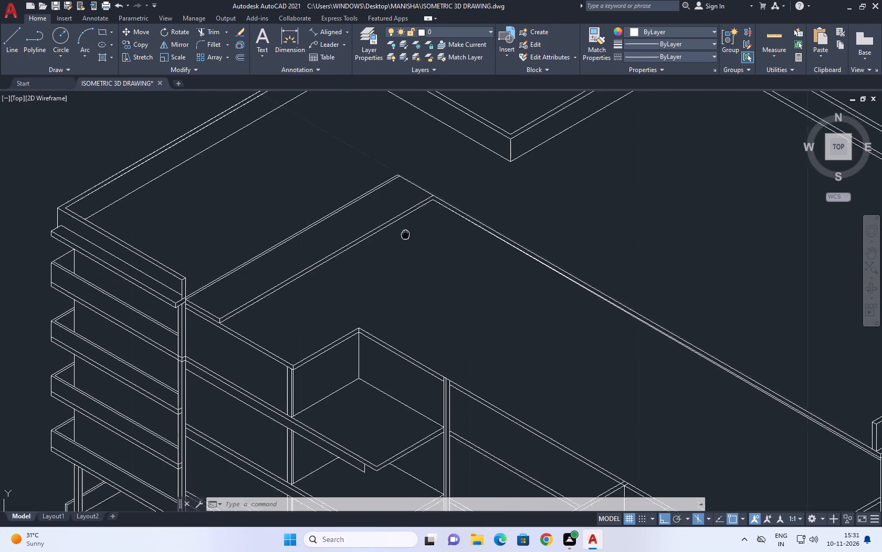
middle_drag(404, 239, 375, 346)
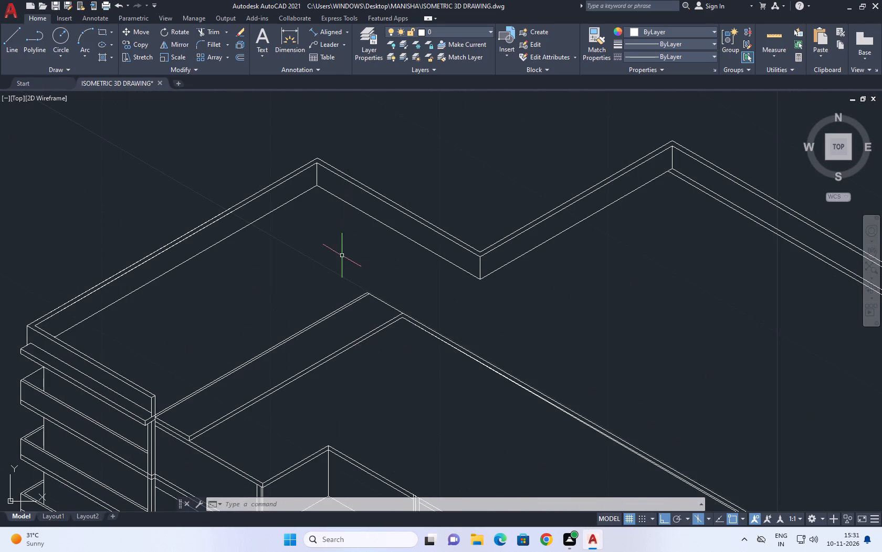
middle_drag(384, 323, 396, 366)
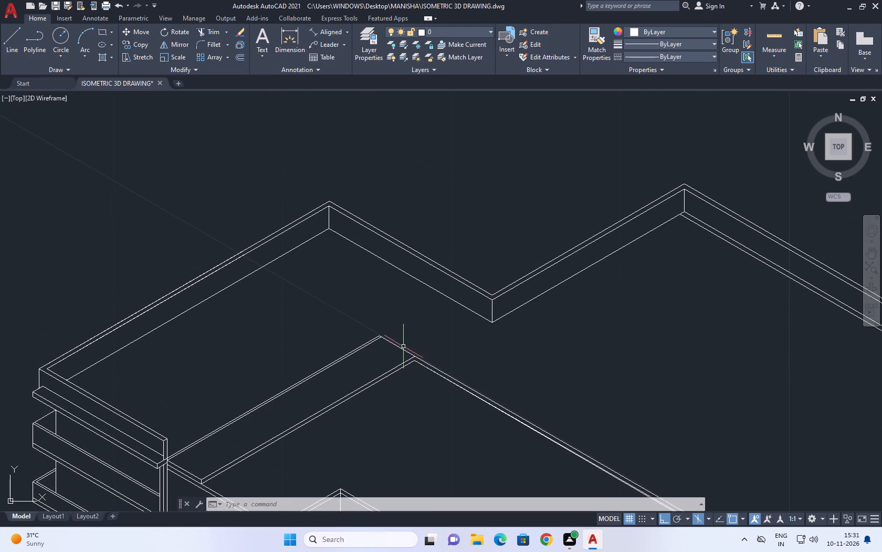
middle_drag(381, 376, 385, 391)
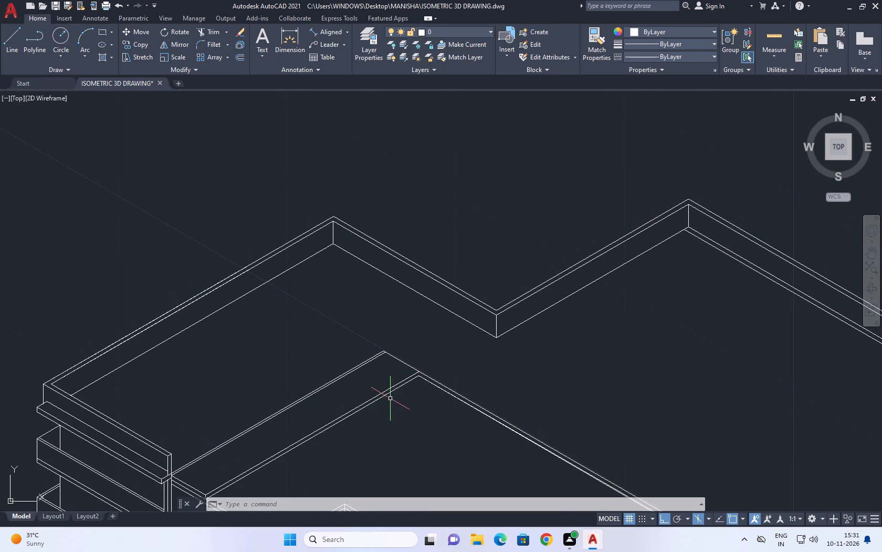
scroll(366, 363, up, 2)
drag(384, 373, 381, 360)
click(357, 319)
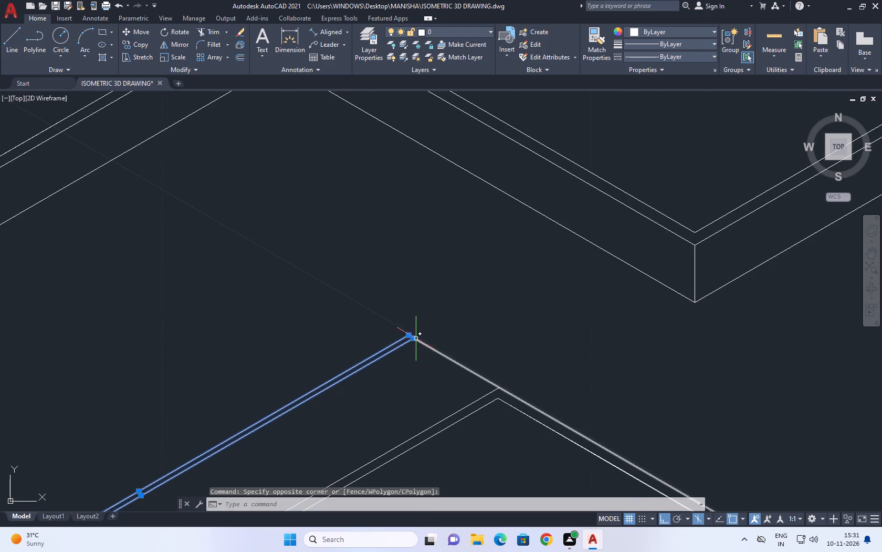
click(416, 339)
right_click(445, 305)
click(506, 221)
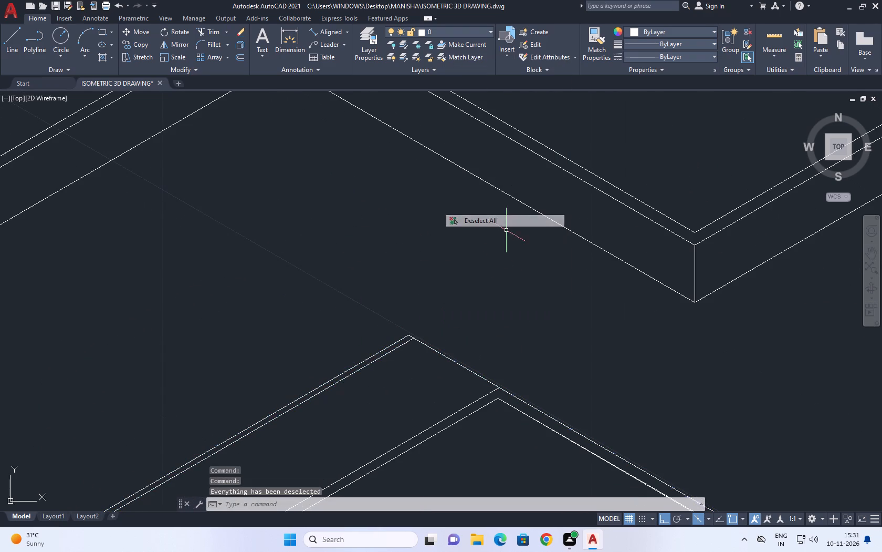
Stretch the far ends of the two back roof strip lines along the long roof edge to the parallel strip's corner.
drag(394, 370, 388, 370)
drag(329, 336, 317, 335)
scroll(377, 326, up, 2)
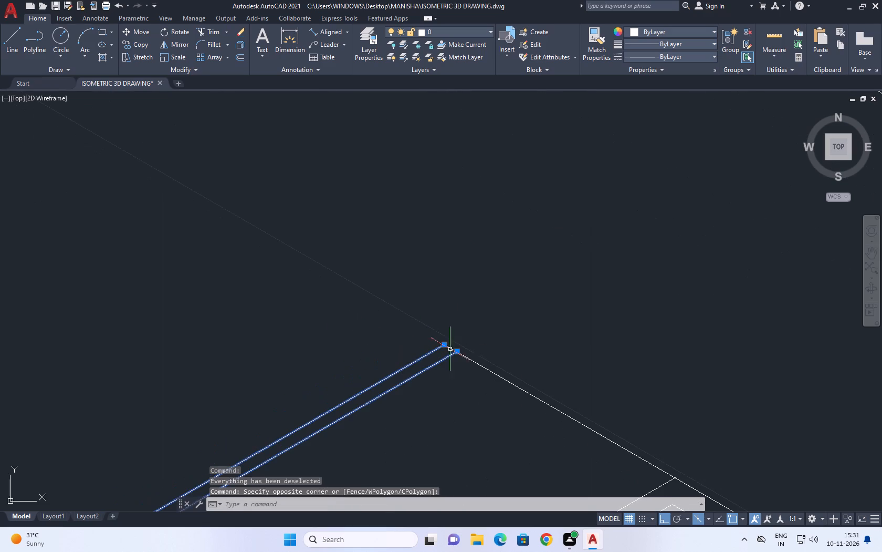
click(455, 351)
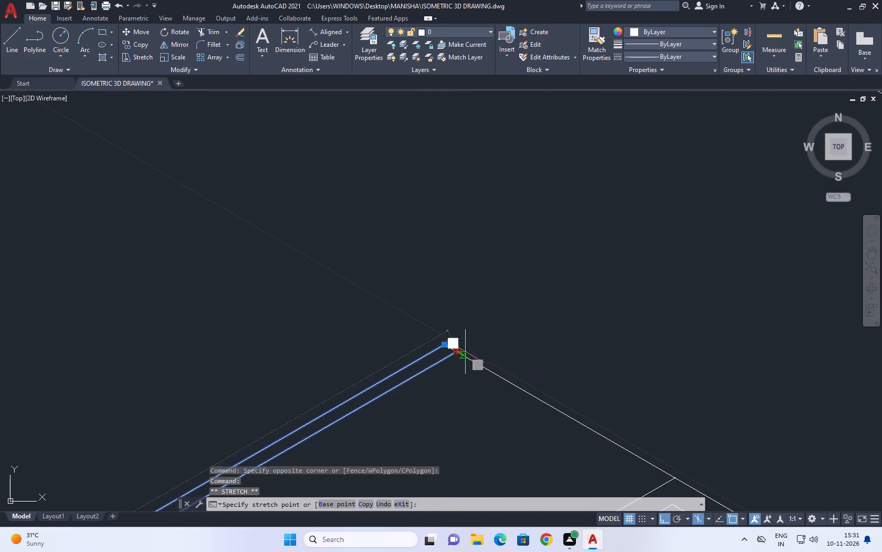
scroll(470, 353, up, 1)
scroll(470, 353, down, 2)
scroll(598, 437, up, 1)
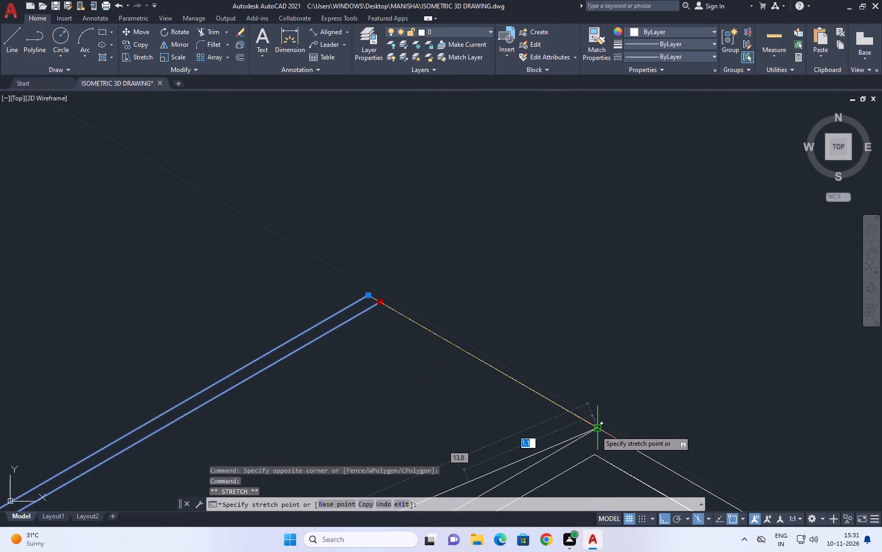
click(595, 430)
click(366, 293)
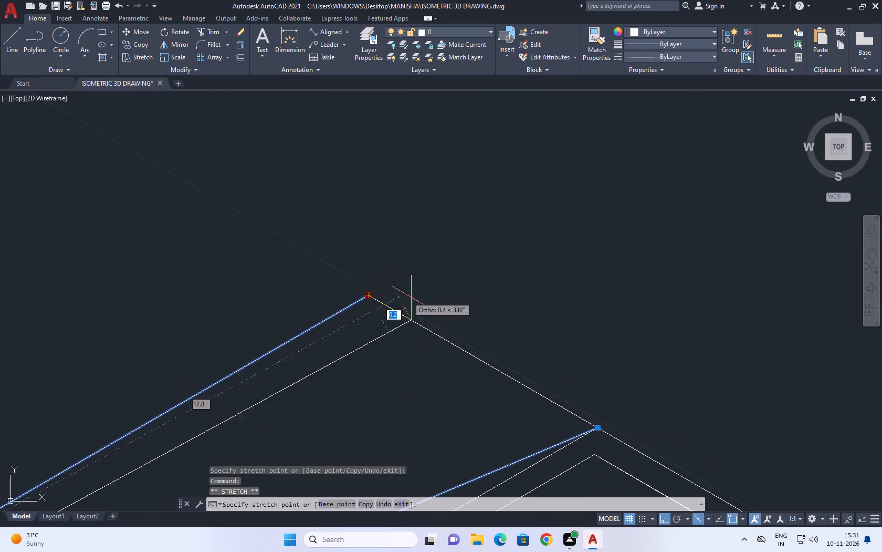
scroll(582, 419, up, 1)
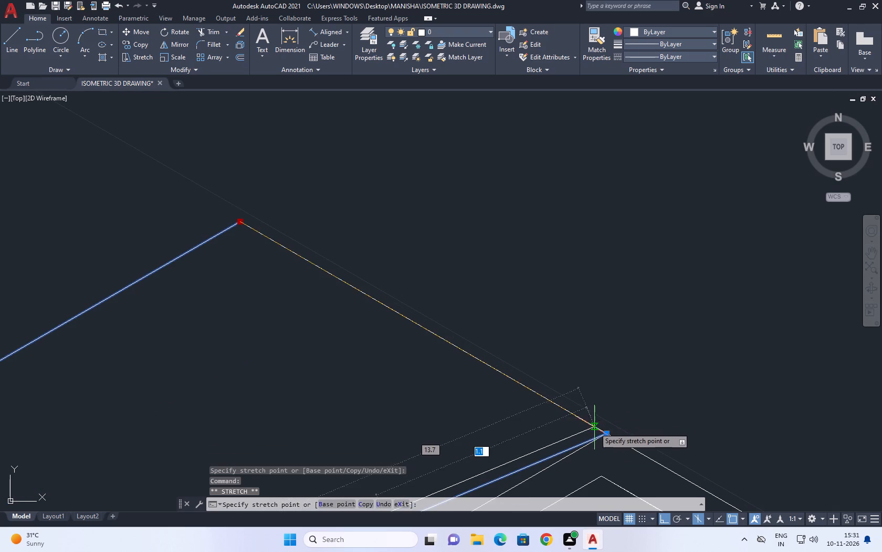
click(600, 425)
right_click(569, 328)
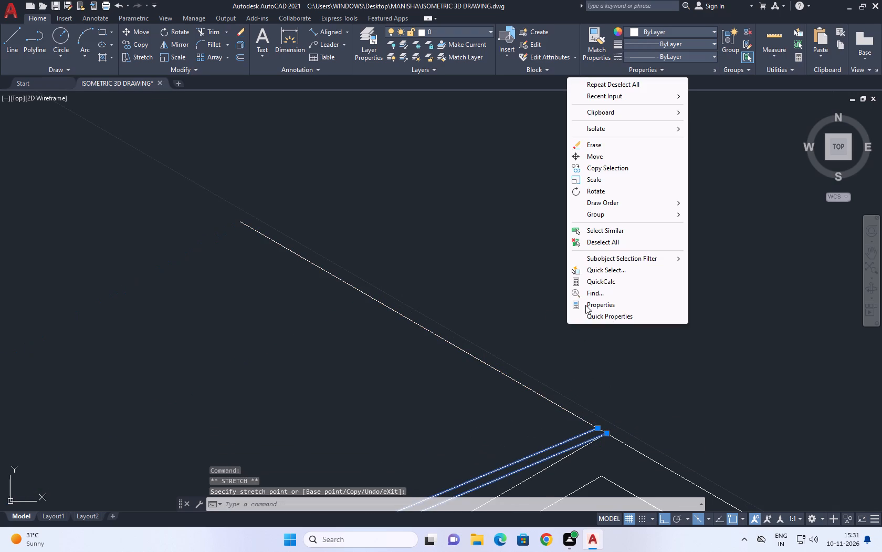
click(610, 241)
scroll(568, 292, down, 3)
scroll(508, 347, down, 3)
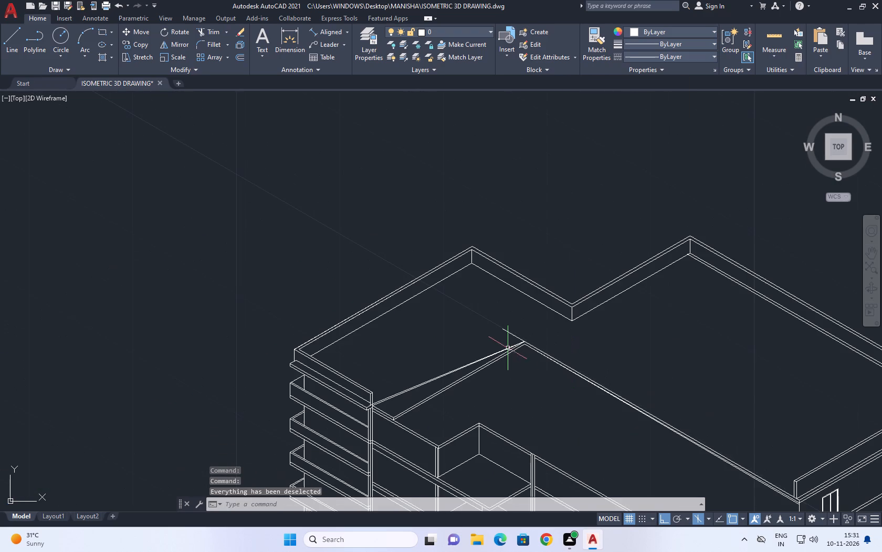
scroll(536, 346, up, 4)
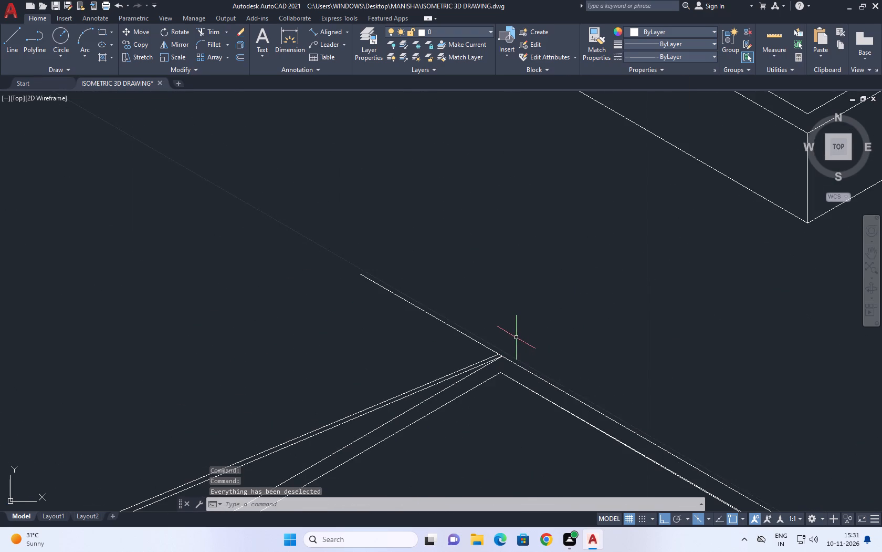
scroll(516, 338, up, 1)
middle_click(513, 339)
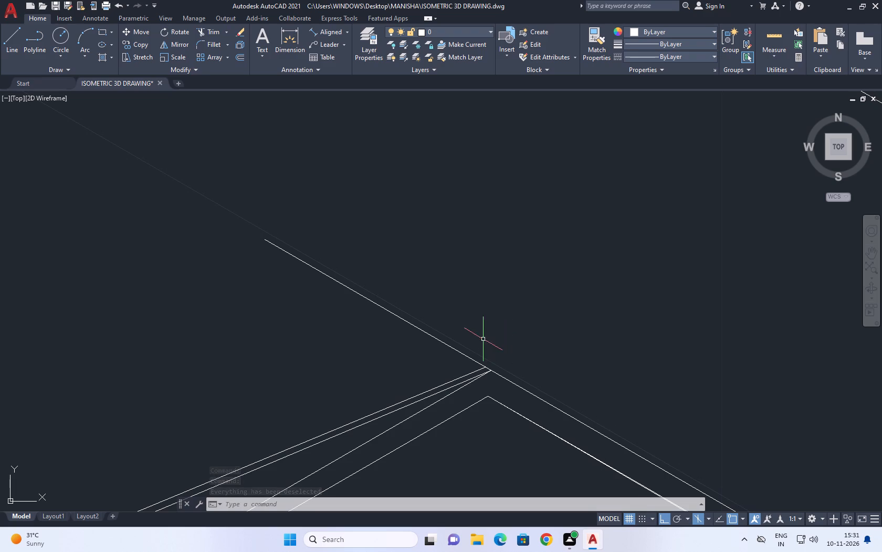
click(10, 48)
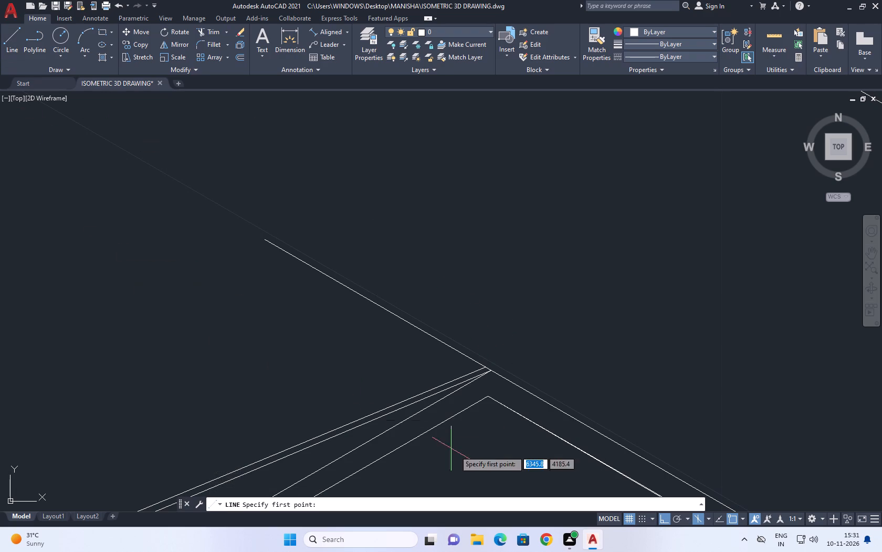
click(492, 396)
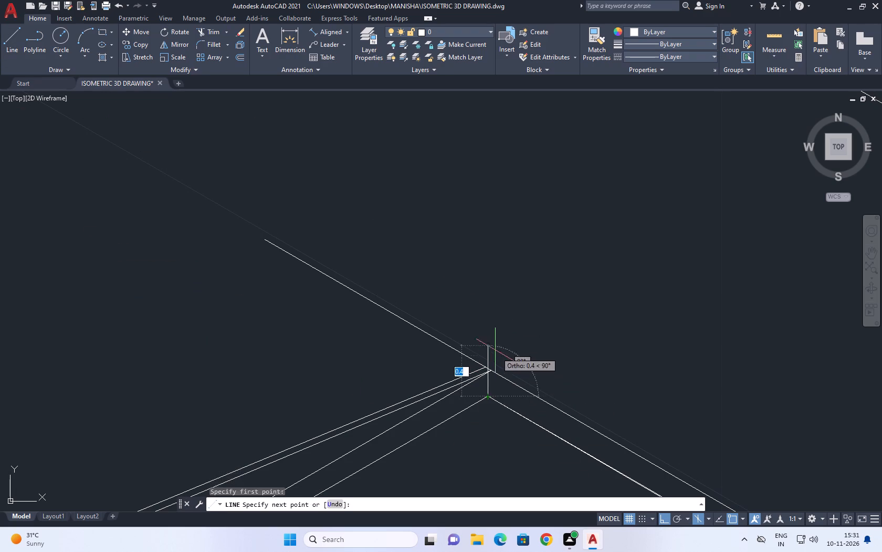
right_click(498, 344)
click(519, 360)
Draw a vertical line from the inner roof strip corner up past the long outer roof edge.
scroll(471, 393, up, 2)
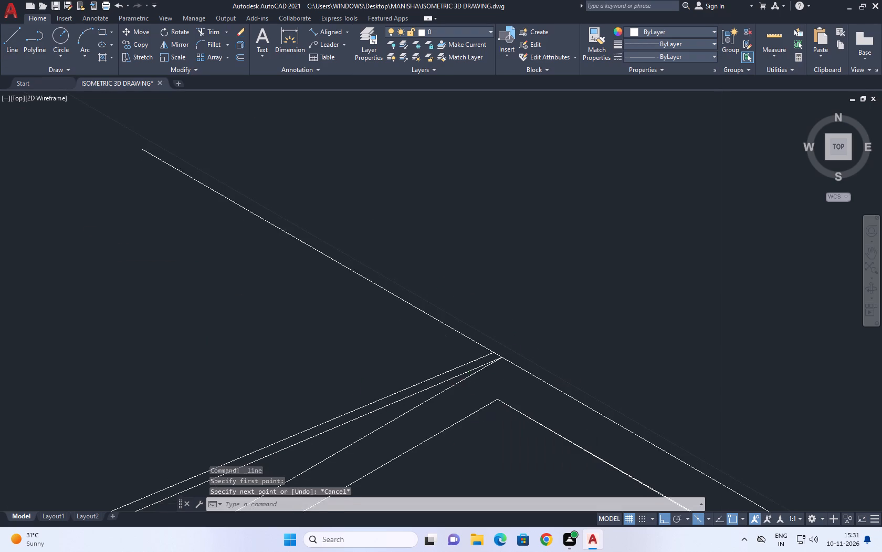
right_click(562, 311)
click(596, 316)
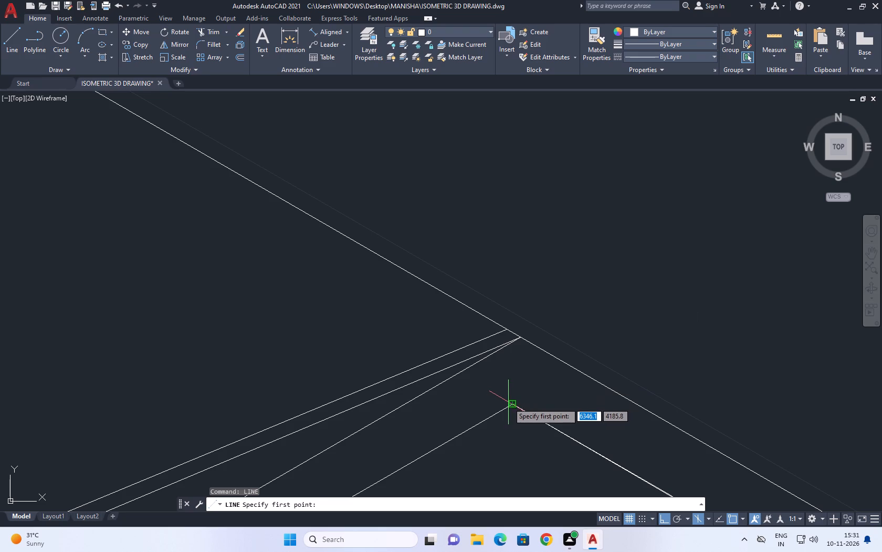
click(516, 405)
click(512, 277)
right_click(537, 253)
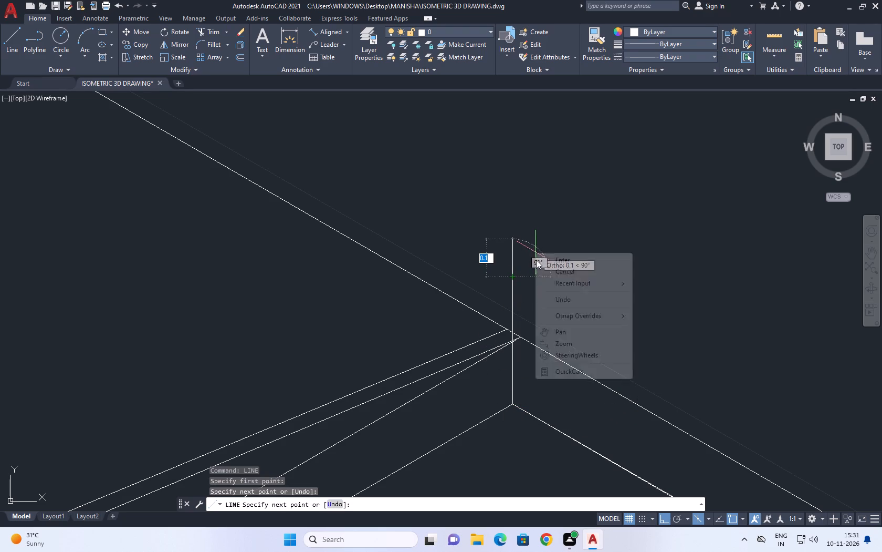
click(571, 272)
Stretch the shared far end of the two lower back roof strip lines onto the vertical corner line.
scroll(507, 341, up, 6)
click(550, 367)
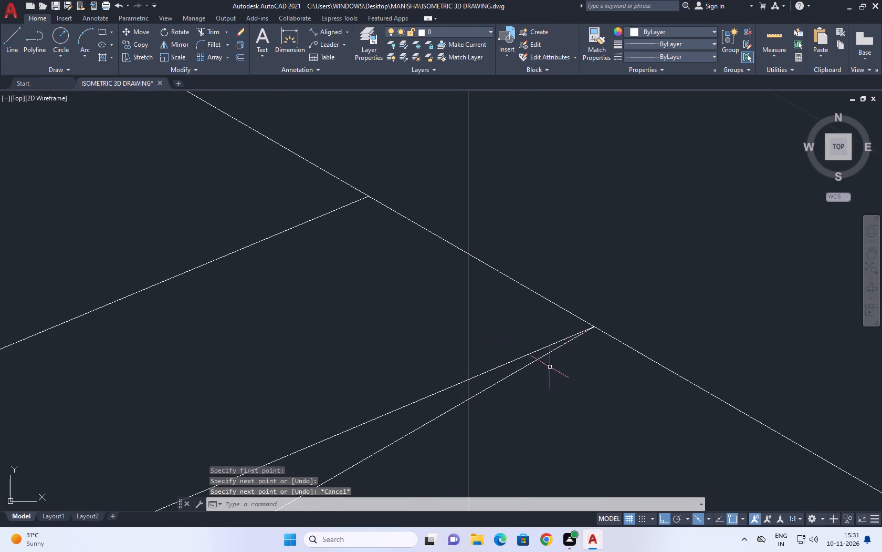
click(533, 325)
click(595, 327)
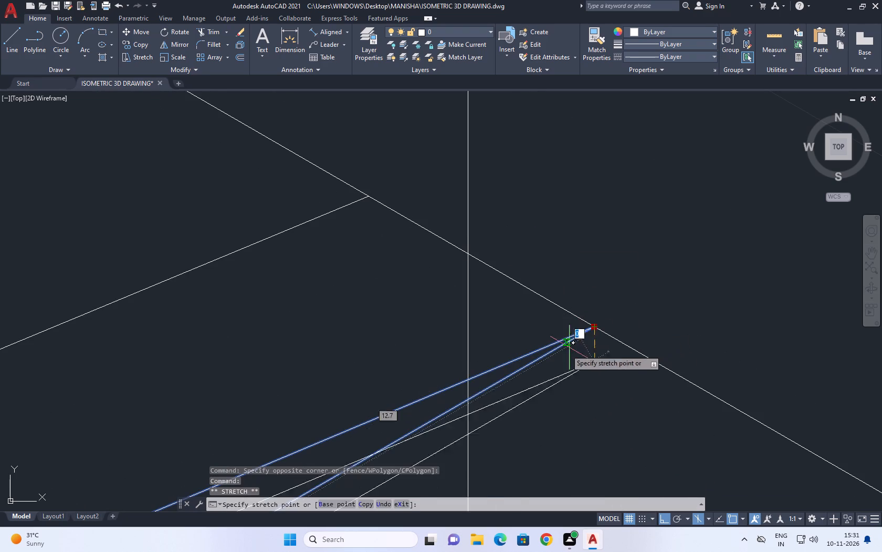
click(467, 388)
scroll(505, 351, down, 6)
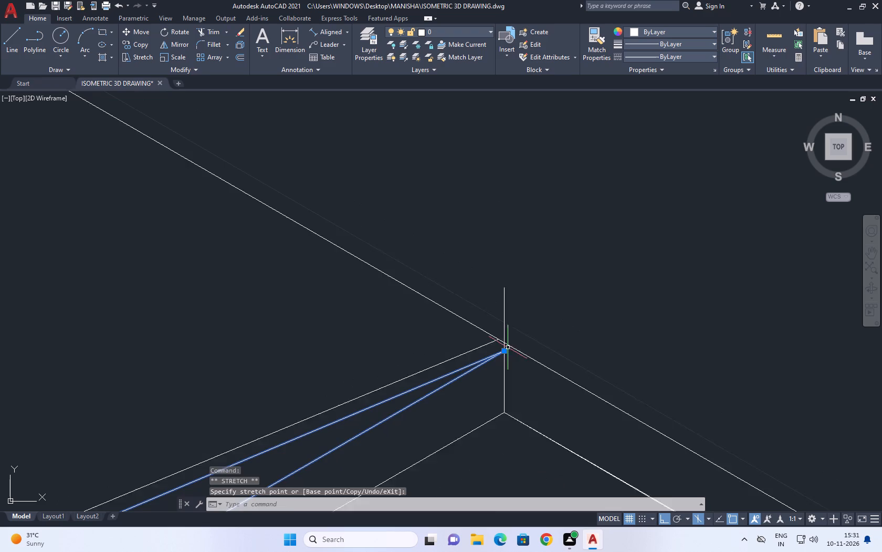
scroll(508, 347, down, 1)
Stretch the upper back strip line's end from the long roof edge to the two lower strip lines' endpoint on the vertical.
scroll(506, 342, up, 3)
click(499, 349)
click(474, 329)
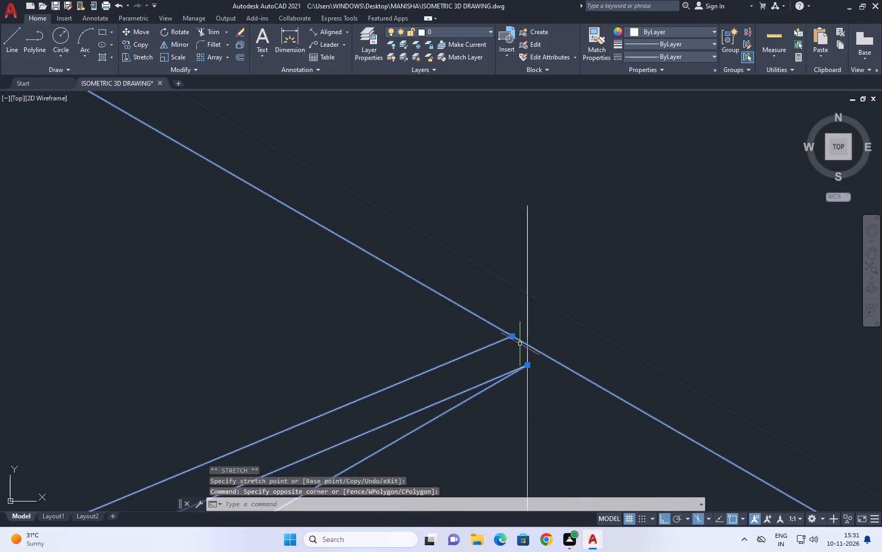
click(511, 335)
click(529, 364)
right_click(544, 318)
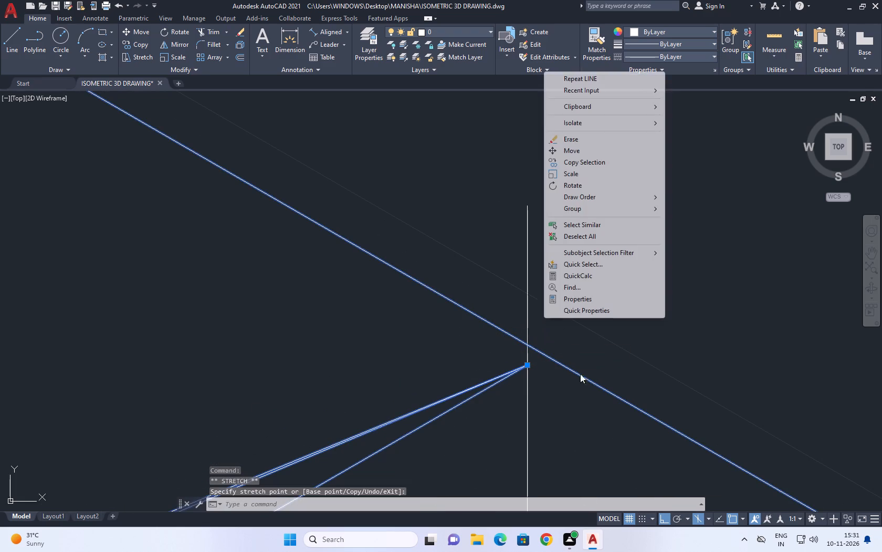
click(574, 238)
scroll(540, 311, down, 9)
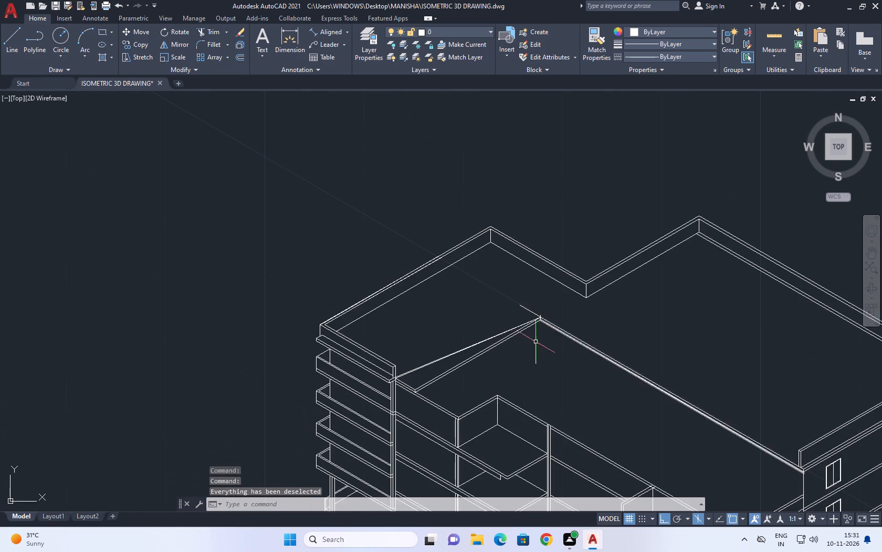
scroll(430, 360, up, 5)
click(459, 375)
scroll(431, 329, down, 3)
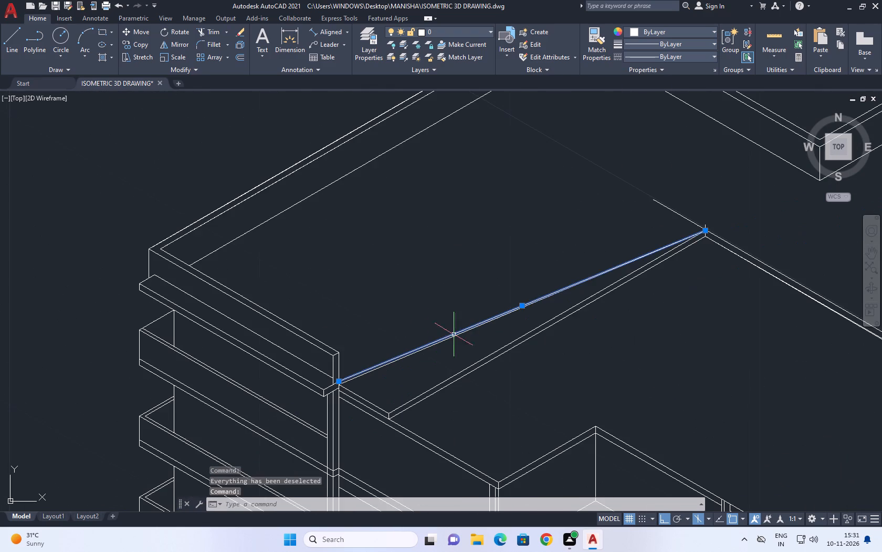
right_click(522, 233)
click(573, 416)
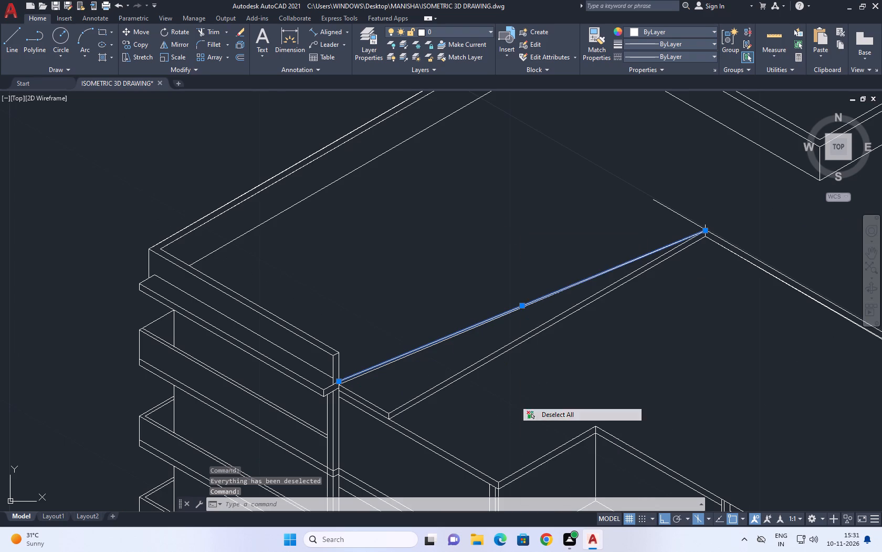
Trim the vertical line's top and the long outer roof edge's overhang beyond their crossing at the inner roof corner.
scroll(504, 363, down, 1)
middle_drag(552, 354, 451, 365)
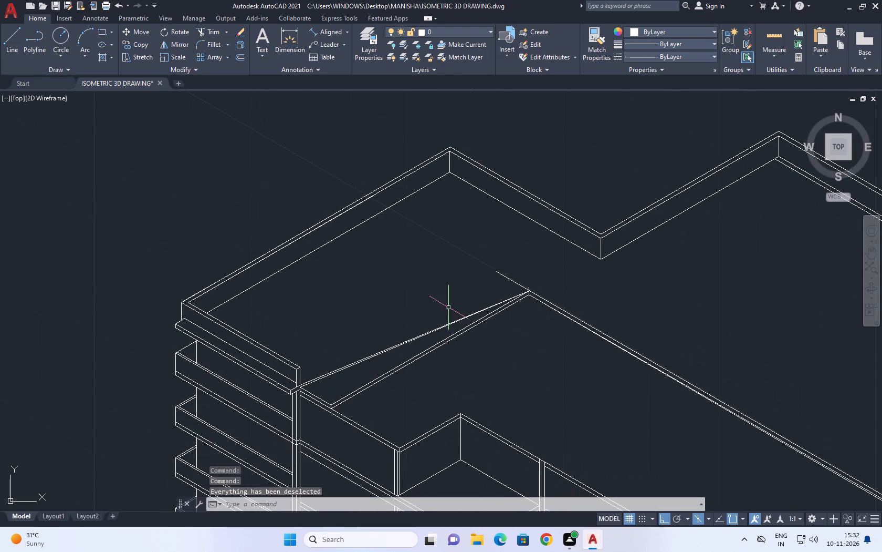
click(209, 28)
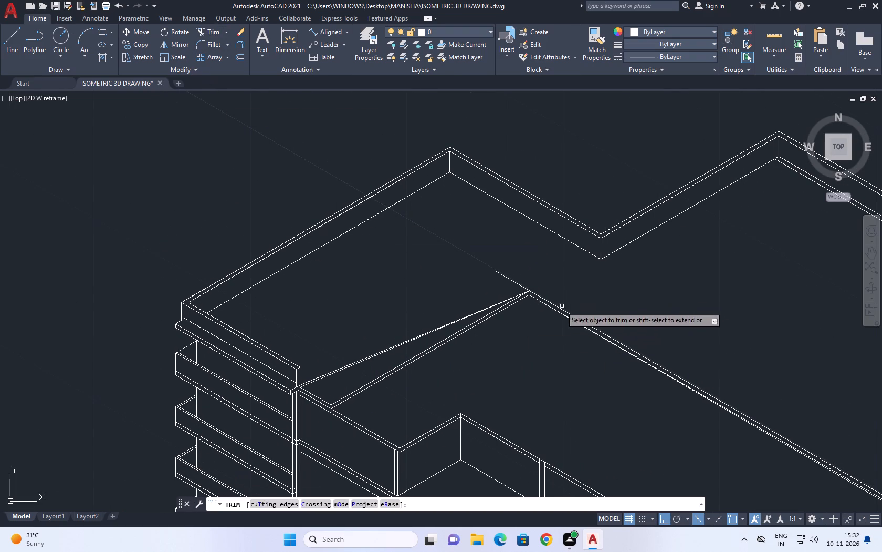
scroll(532, 270, up, 4)
click(522, 323)
click(469, 325)
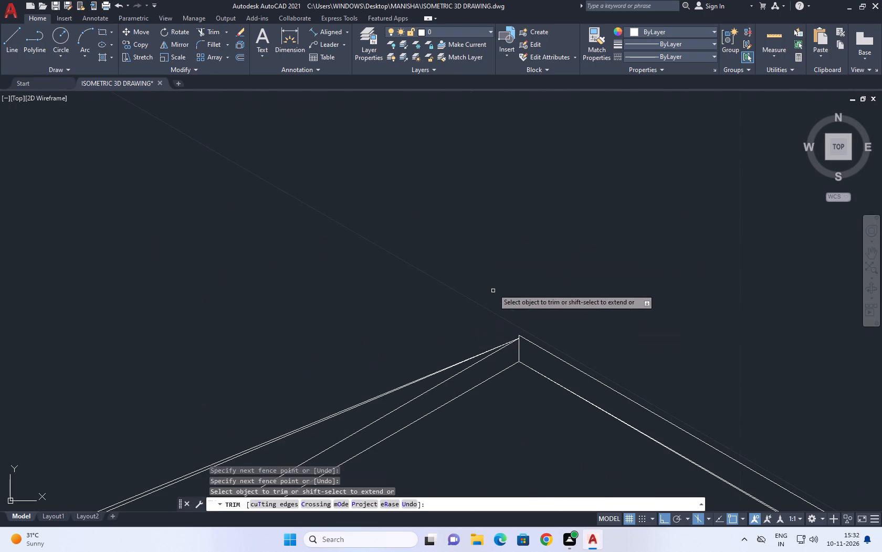
right_click(480, 253)
click(520, 264)
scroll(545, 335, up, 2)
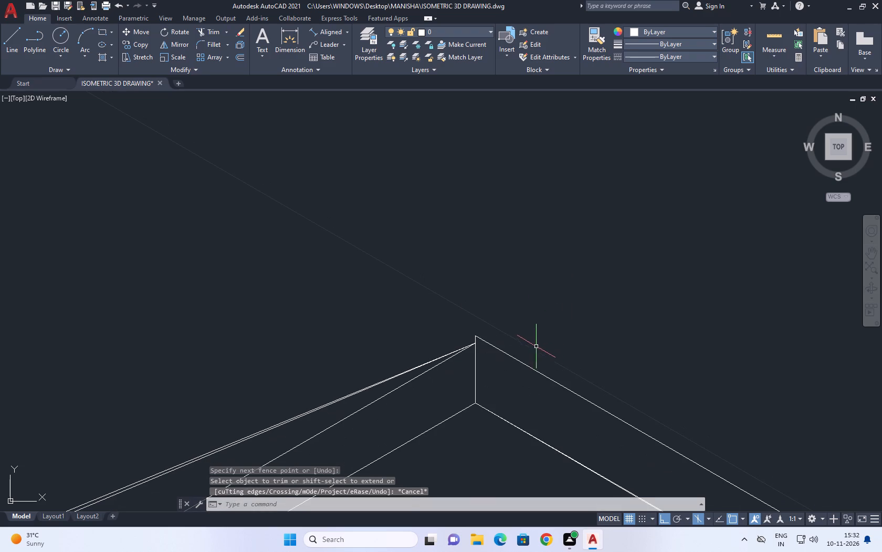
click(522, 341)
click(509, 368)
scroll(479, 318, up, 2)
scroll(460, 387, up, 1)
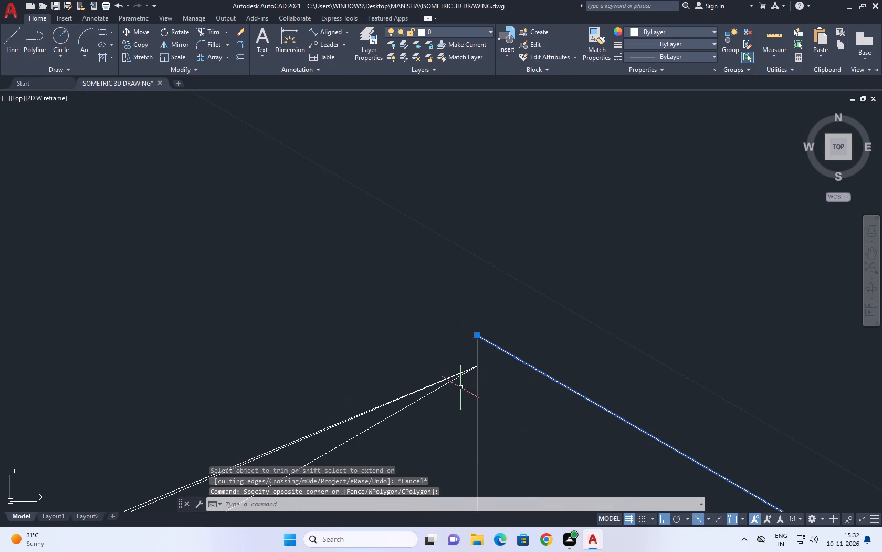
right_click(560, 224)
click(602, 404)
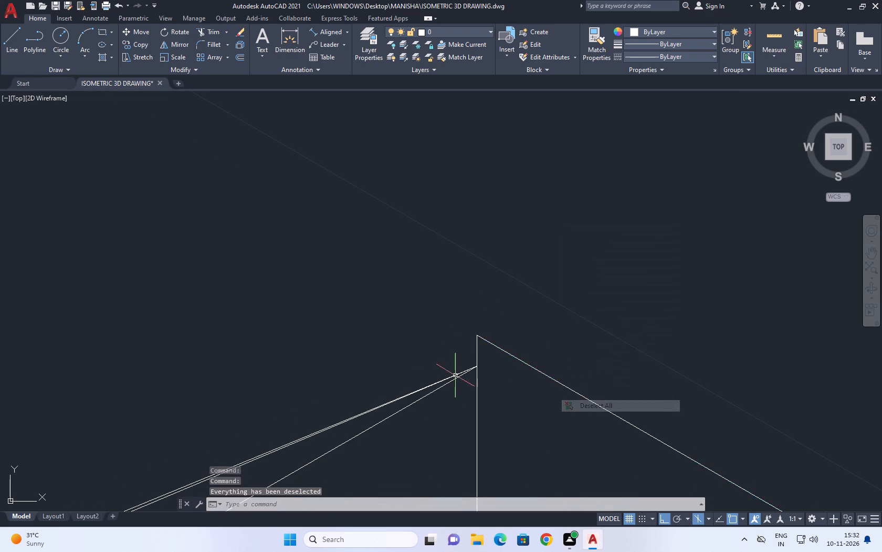
Stretch the far end of the upper back strip line up to the top of the vertical corner line.
scroll(420, 389, up, 5)
click(423, 387)
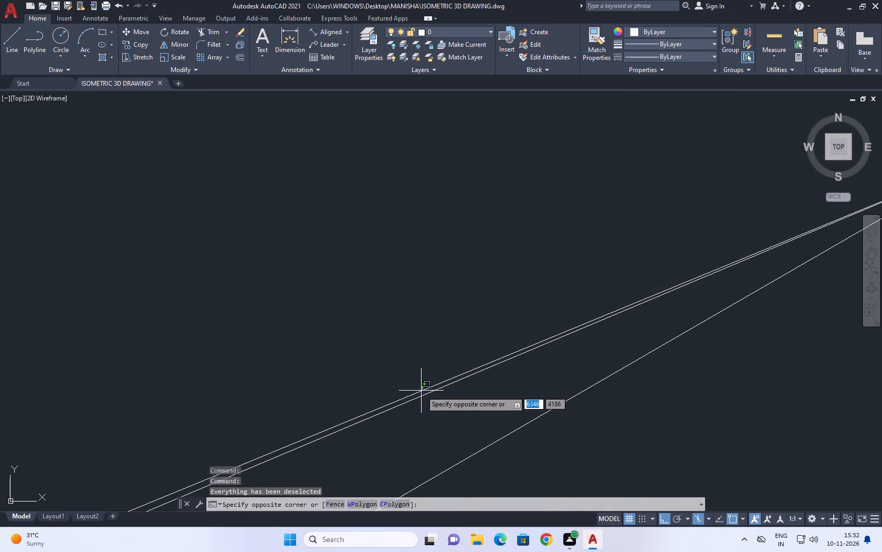
click(421, 391)
scroll(431, 363, down, 4)
scroll(521, 331, up, 1)
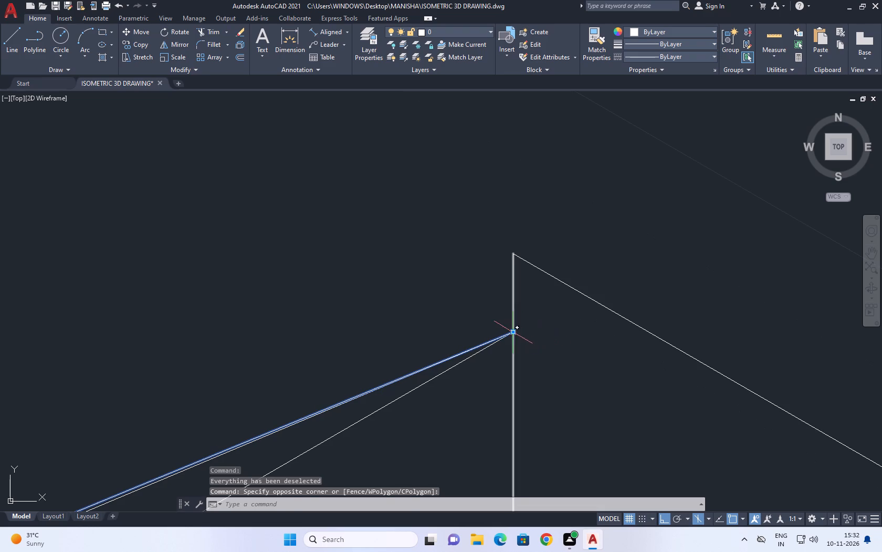
click(512, 332)
drag(515, 250, 515, 262)
scroll(521, 304, down, 8)
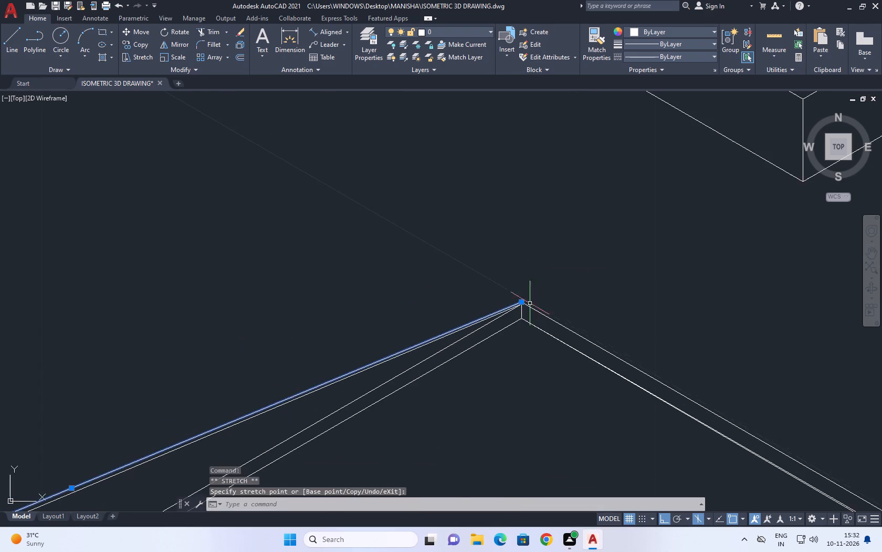
scroll(530, 251, down, 3)
middle_drag(529, 257, 529, 287)
right_click(497, 263)
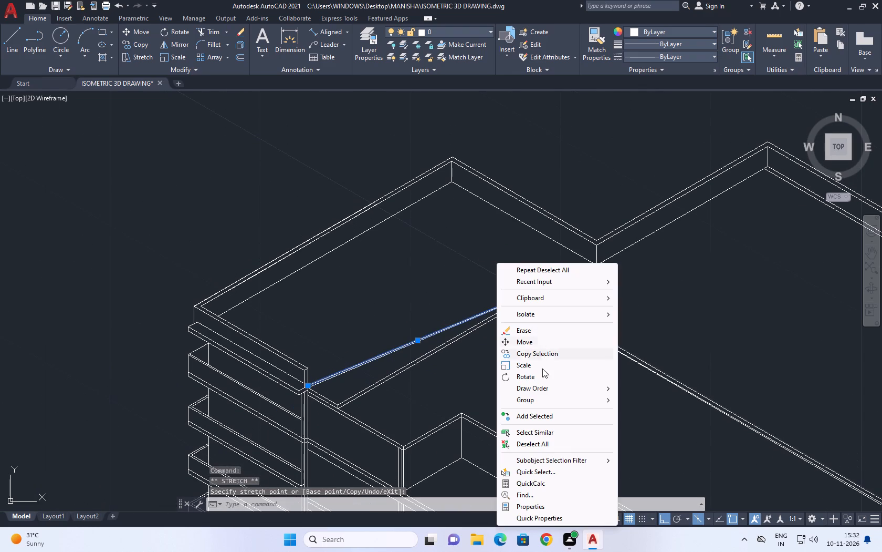
click(544, 444)
Examine the cleaned inner roof corner, the long roof band and the overall building.
scroll(537, 286, up, 3)
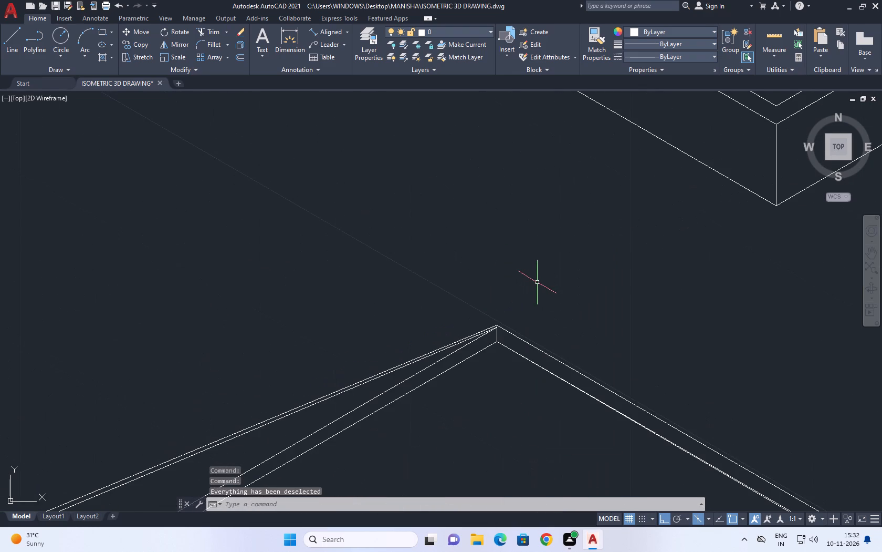
scroll(547, 286, down, 1)
middle_drag(586, 309, 409, 296)
scroll(409, 296, down, 2)
middle_drag(615, 396, 434, 323)
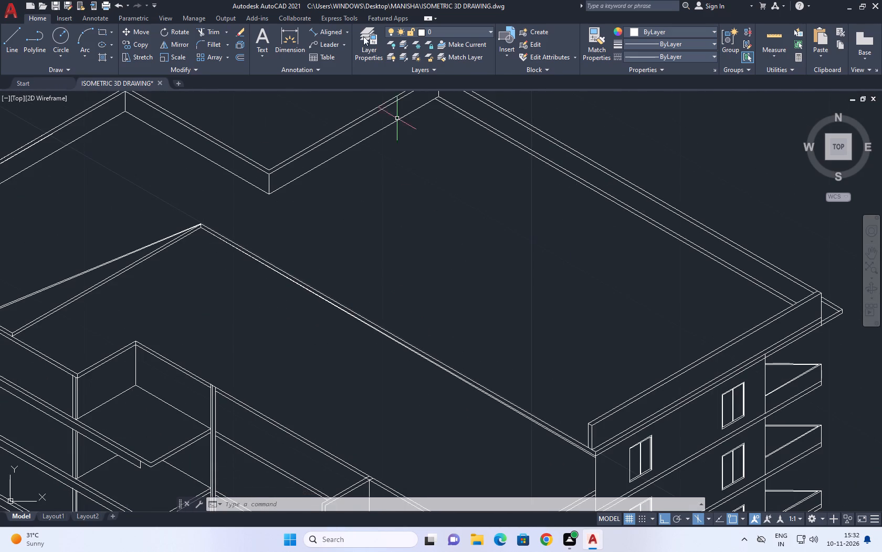
scroll(308, 117, down, 1)
middle_drag(338, 231, 424, 210)
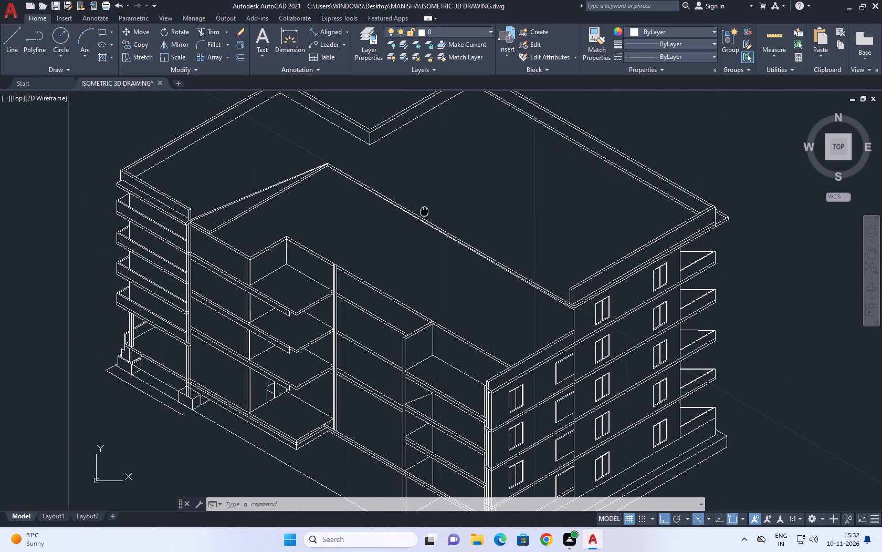
middle_drag(424, 210, 426, 212)
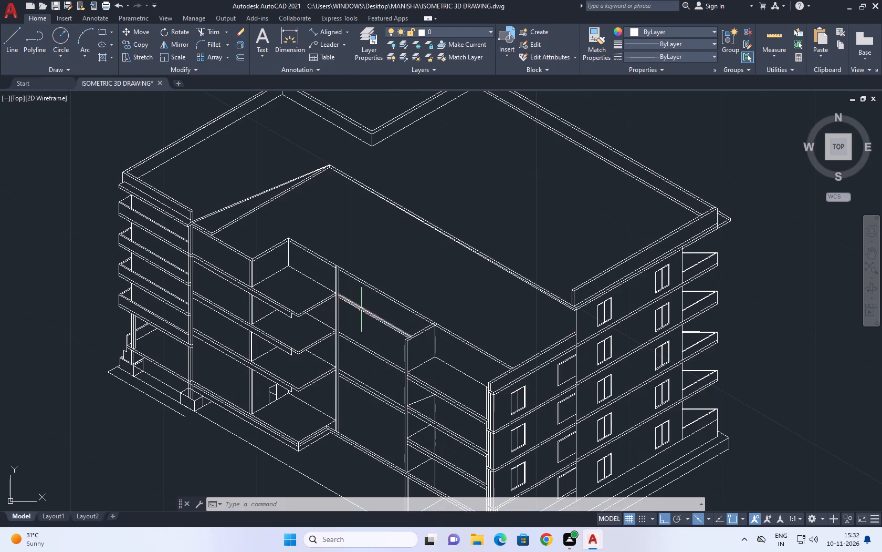
middle_drag(386, 294, 411, 330)
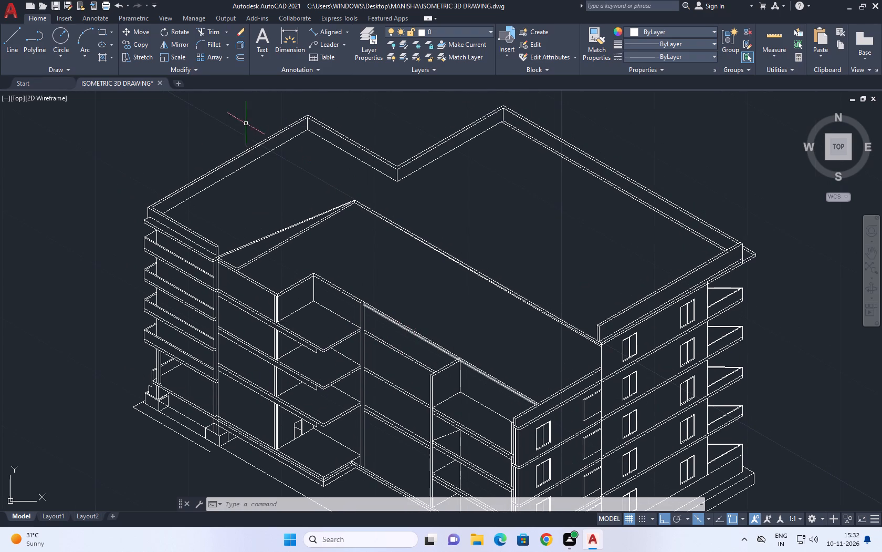
Draw a line in the top isoplane from the recessed bay's upper back corner across the roof past the long outer edge.
click(10, 45)
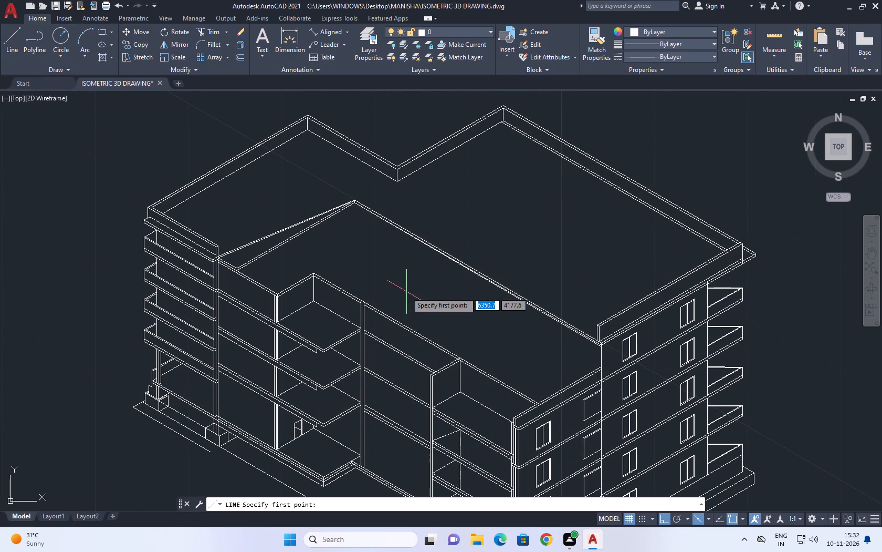
scroll(319, 264, up, 2)
middle_drag(314, 303, 378, 344)
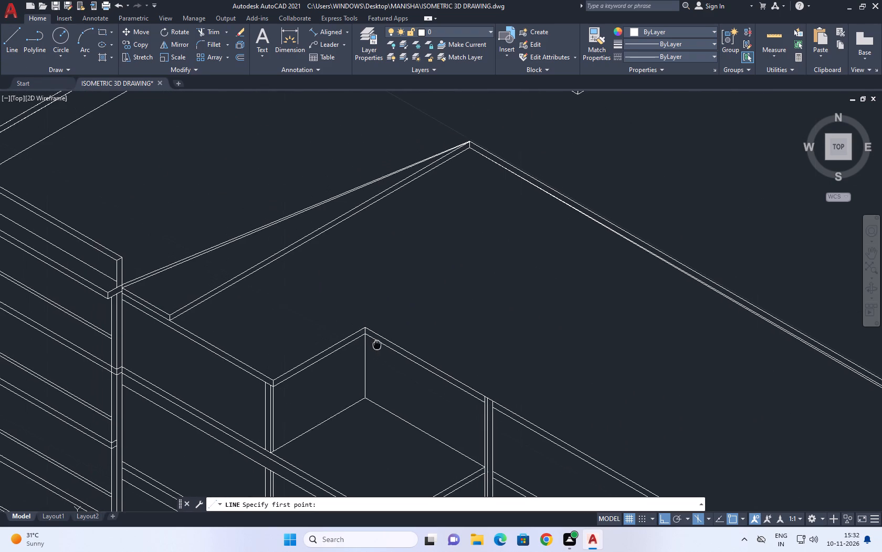
middle_drag(378, 344, 381, 346)
scroll(372, 338, up, 2)
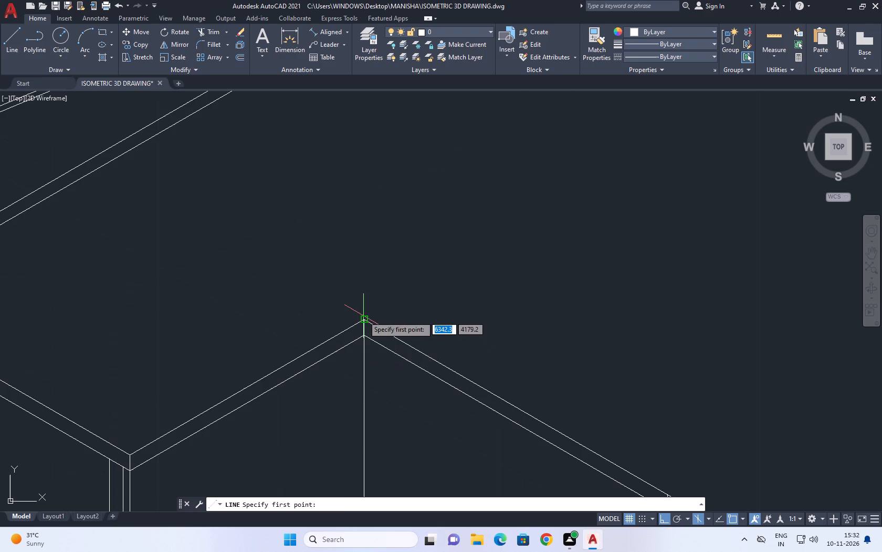
click(363, 316)
scroll(495, 282, down, 3)
middle_drag(552, 243, 512, 309)
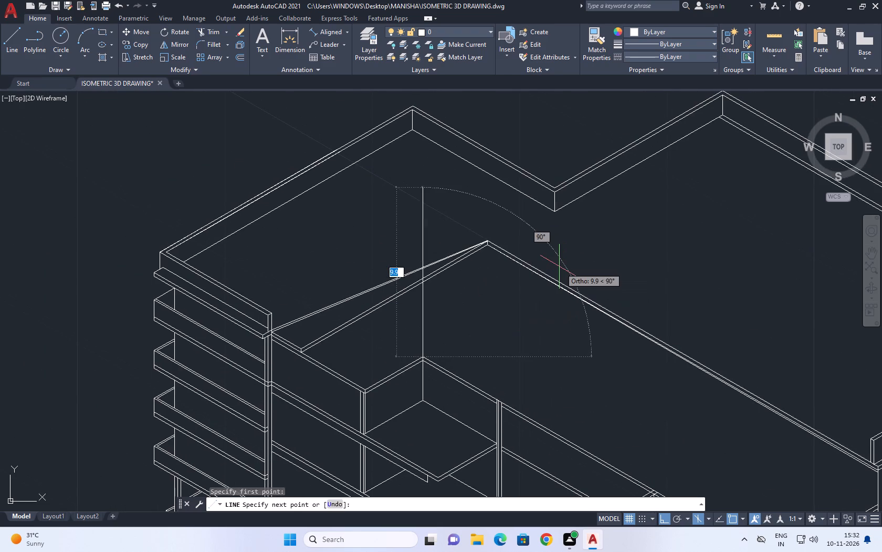
key(F5)
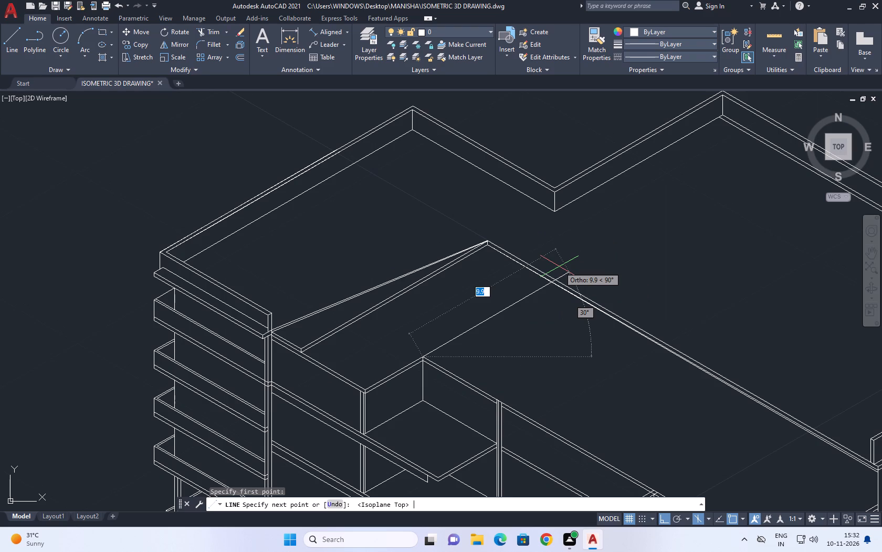
drag(603, 249, 598, 257)
right_click(597, 256)
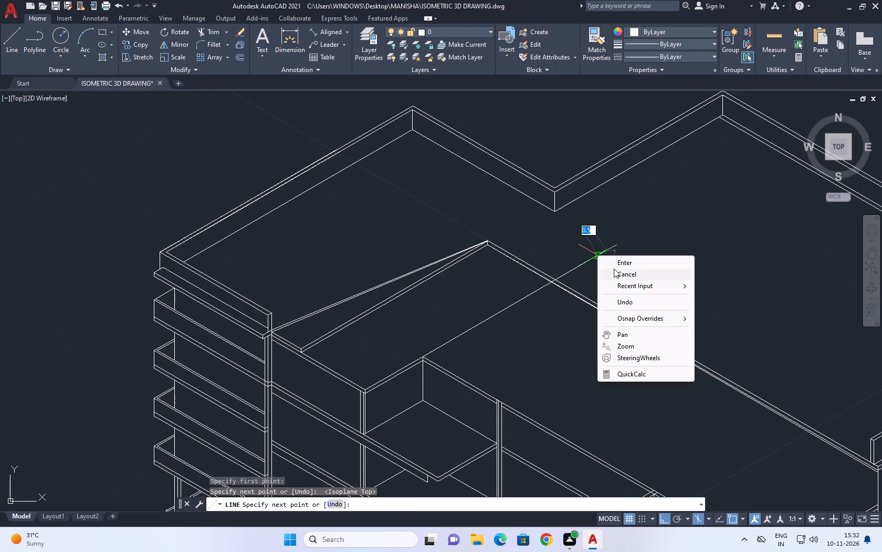
click(622, 269)
Trim the overhang of the new roof line beyond the long outer roof edge.
scroll(554, 250, down, 3)
scroll(527, 253, up, 2)
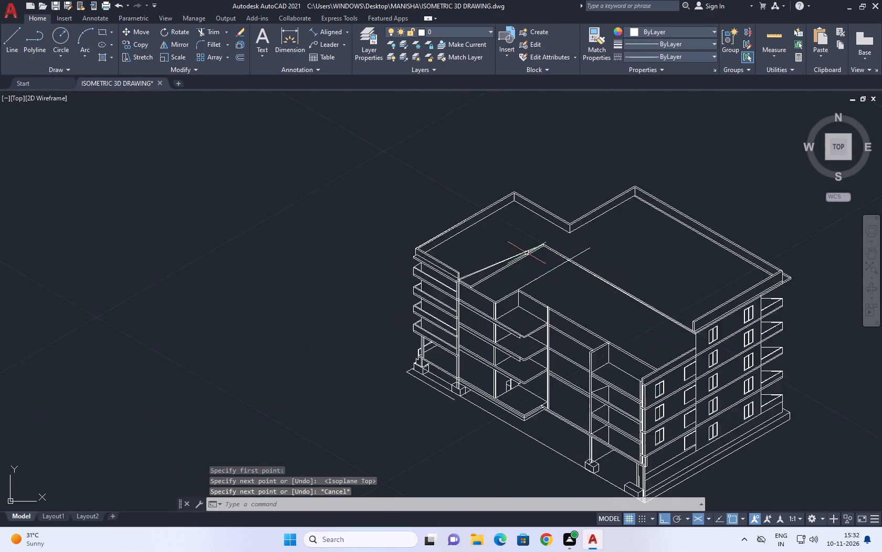
scroll(527, 253, up, 2)
click(212, 31)
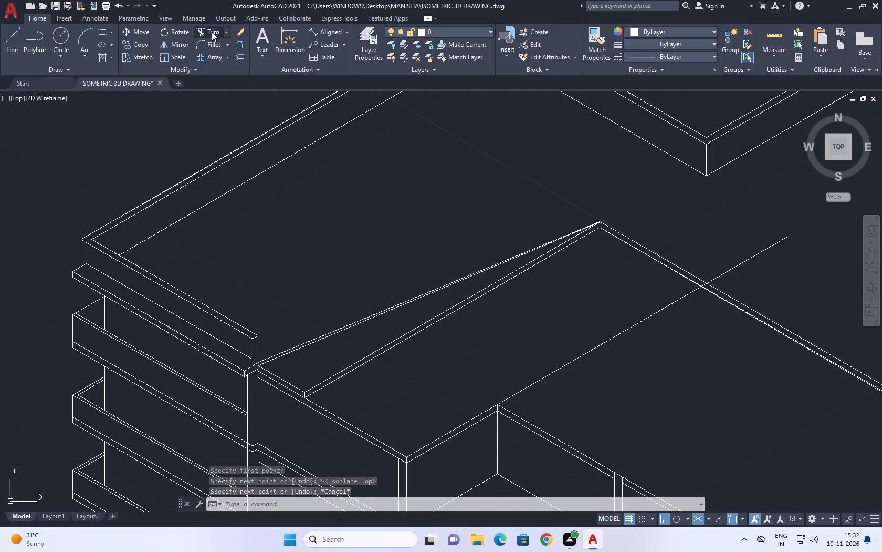
scroll(318, 238, down, 2)
click(489, 265)
click(478, 248)
right_click(537, 246)
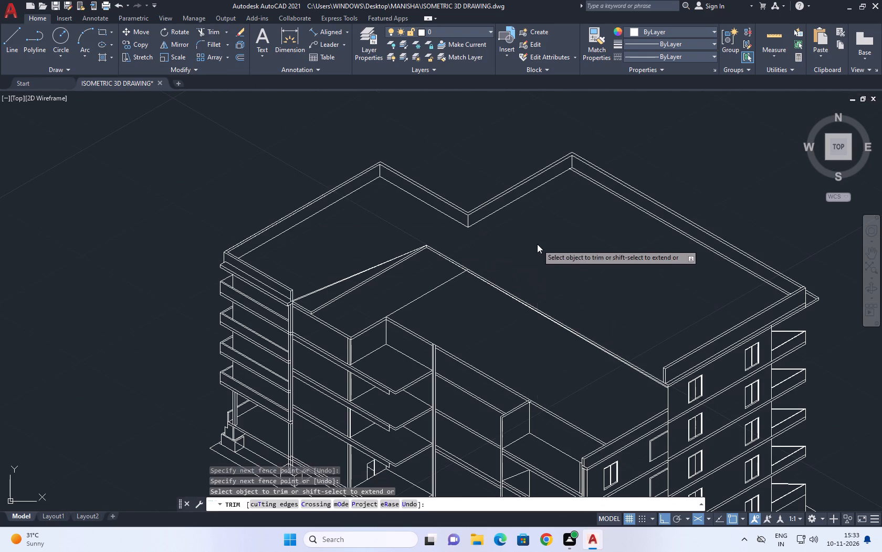
click(564, 257)
Trim the new roof line's segment that crosses the long roof band, back to the band's close inner lines.
scroll(461, 250, up, 4)
right_click(482, 257)
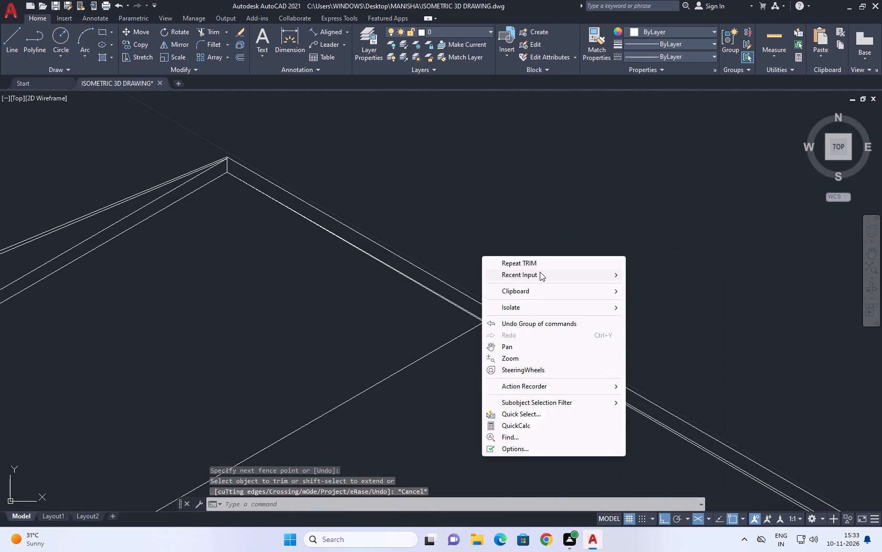
click(539, 261)
scroll(496, 329, up, 2)
click(503, 303)
drag(465, 290, 459, 290)
right_click(524, 279)
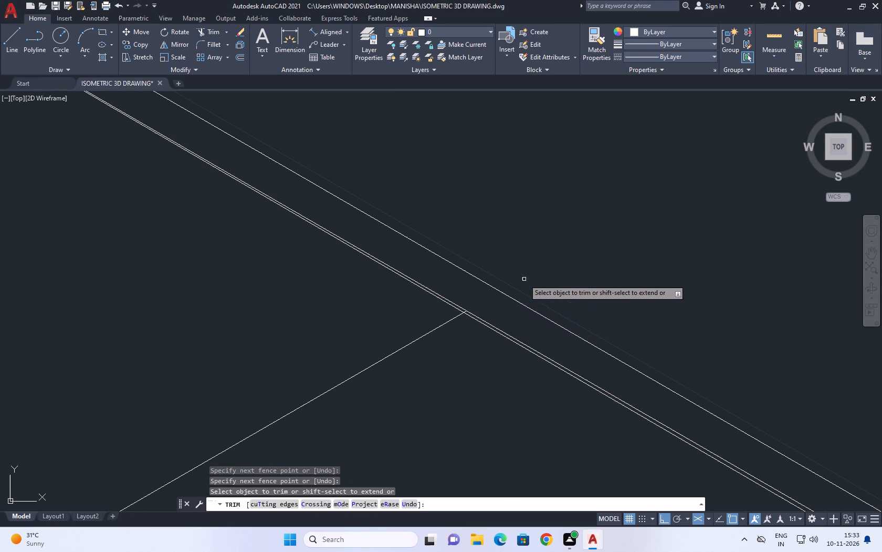
click(558, 290)
Trim the new roof line's remaining stub between the two close inner lines of the long roof band.
scroll(464, 300, up, 4)
right_click(457, 297)
click(487, 301)
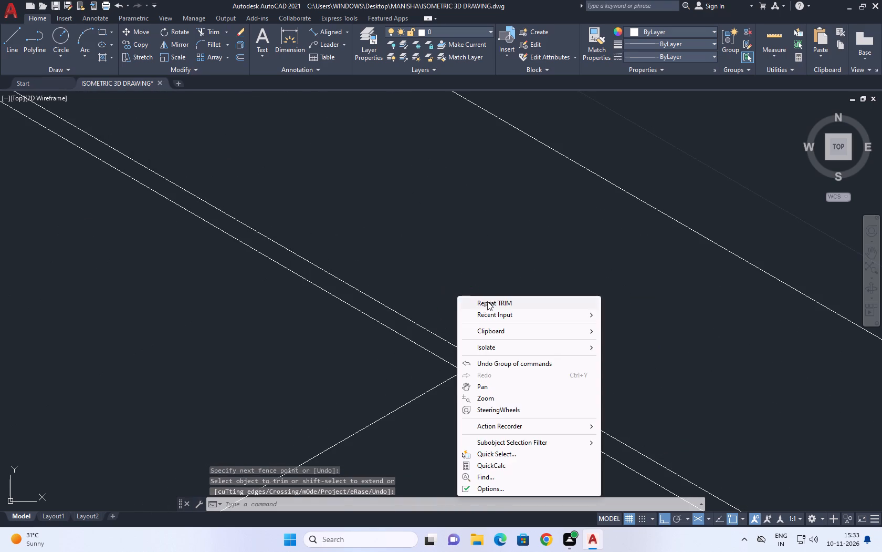
click(468, 365)
click(488, 374)
right_click(485, 349)
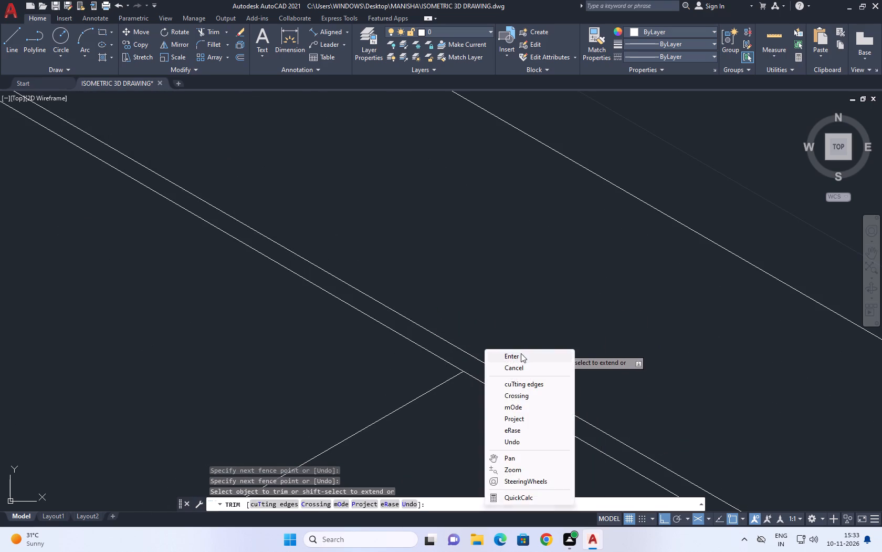
click(521, 354)
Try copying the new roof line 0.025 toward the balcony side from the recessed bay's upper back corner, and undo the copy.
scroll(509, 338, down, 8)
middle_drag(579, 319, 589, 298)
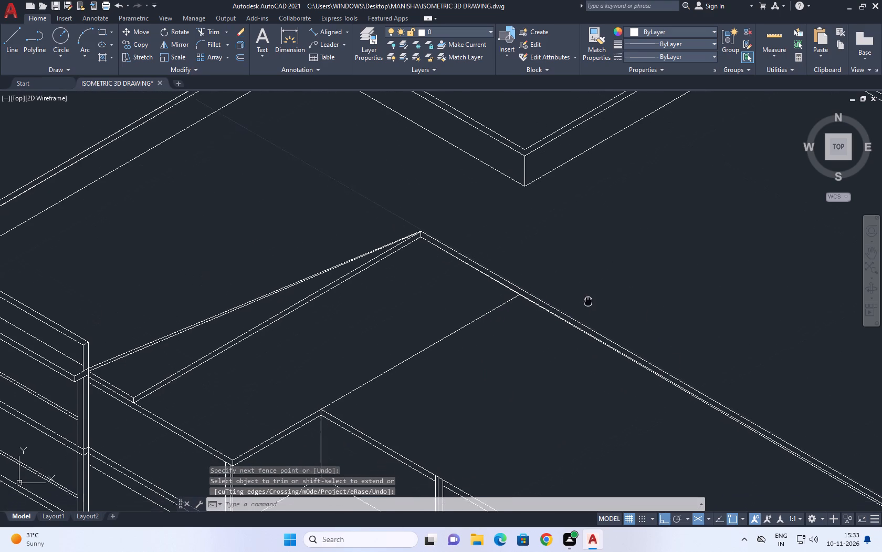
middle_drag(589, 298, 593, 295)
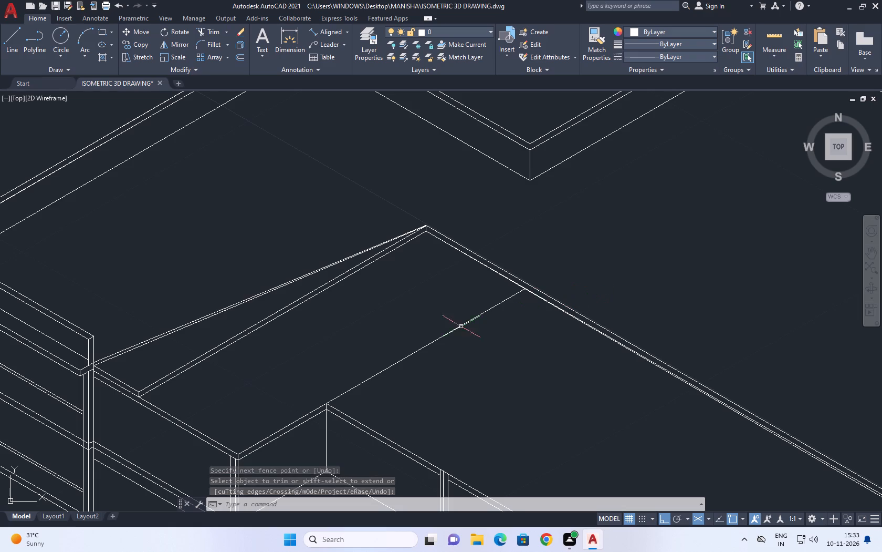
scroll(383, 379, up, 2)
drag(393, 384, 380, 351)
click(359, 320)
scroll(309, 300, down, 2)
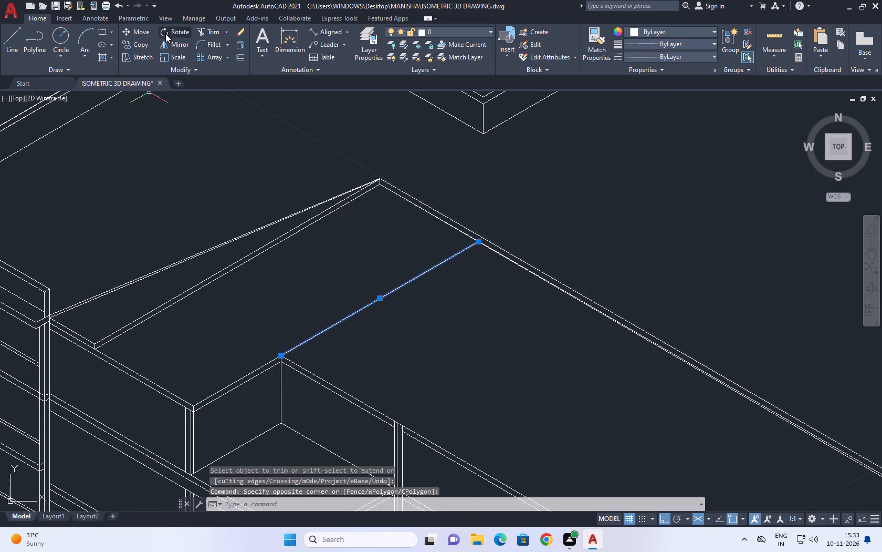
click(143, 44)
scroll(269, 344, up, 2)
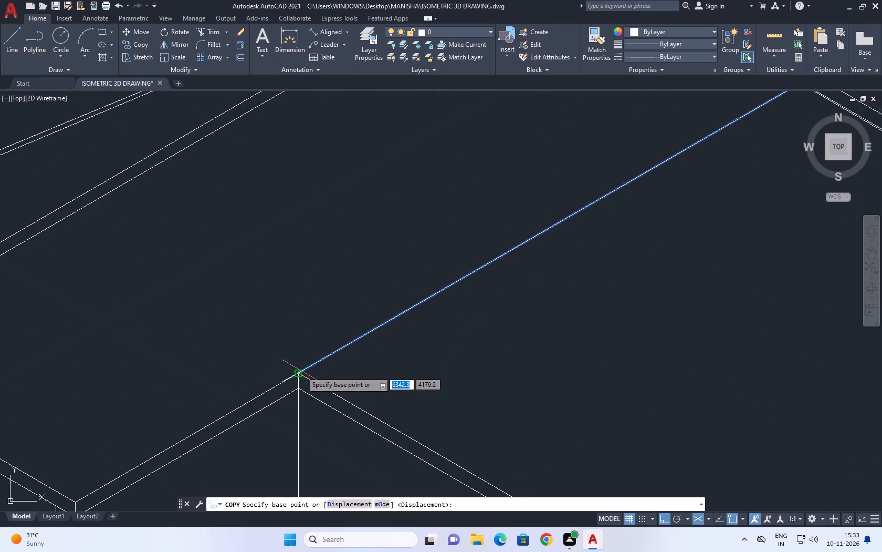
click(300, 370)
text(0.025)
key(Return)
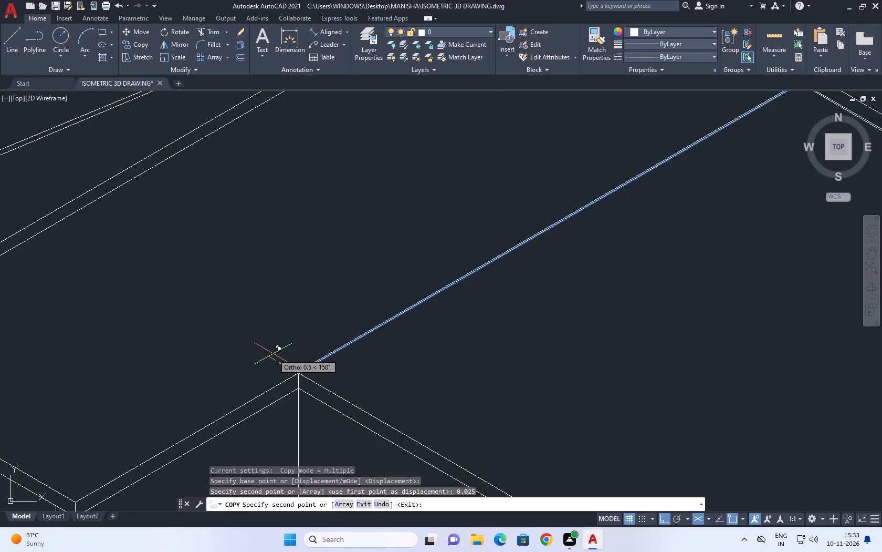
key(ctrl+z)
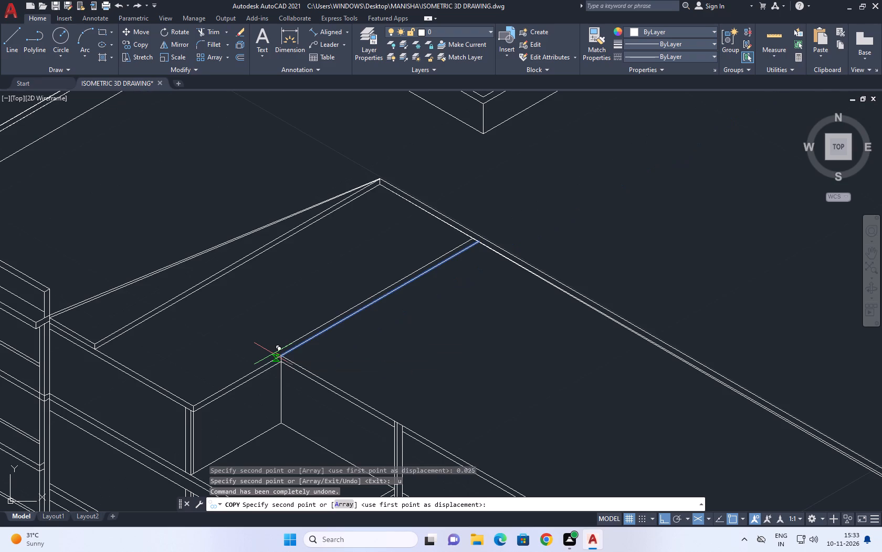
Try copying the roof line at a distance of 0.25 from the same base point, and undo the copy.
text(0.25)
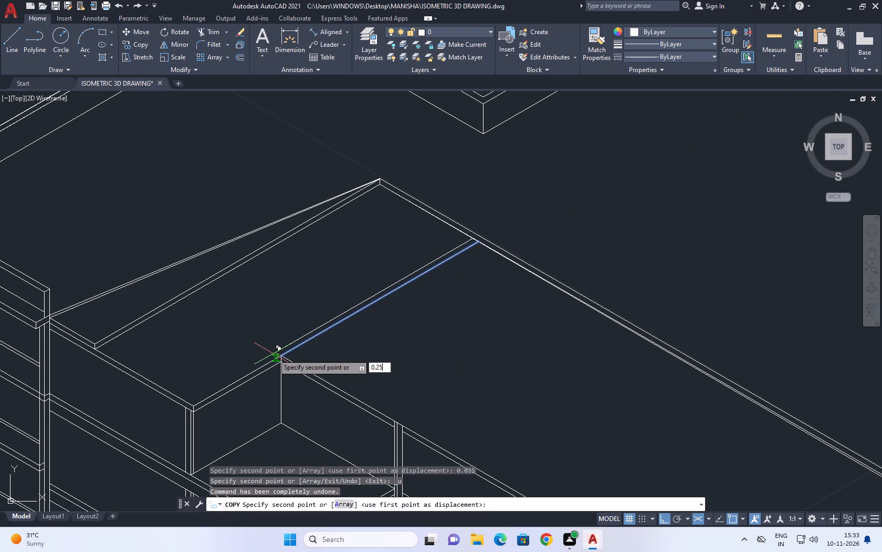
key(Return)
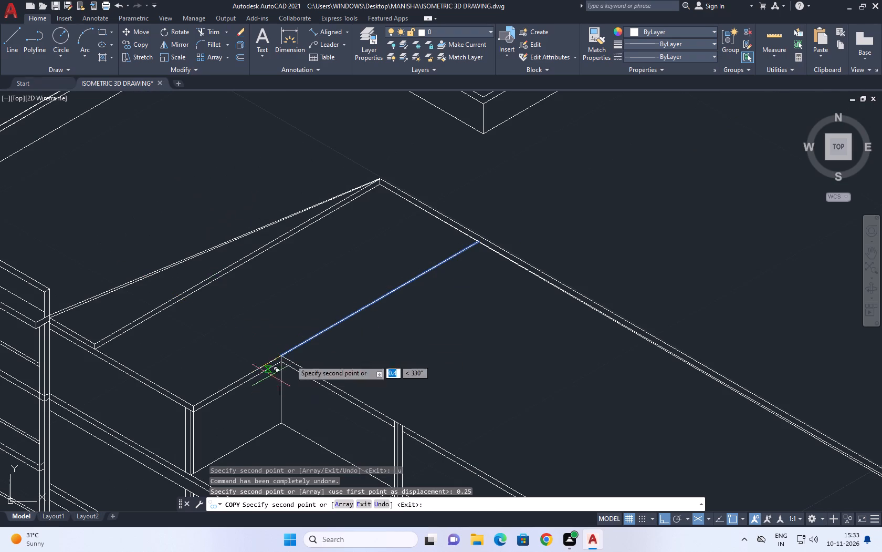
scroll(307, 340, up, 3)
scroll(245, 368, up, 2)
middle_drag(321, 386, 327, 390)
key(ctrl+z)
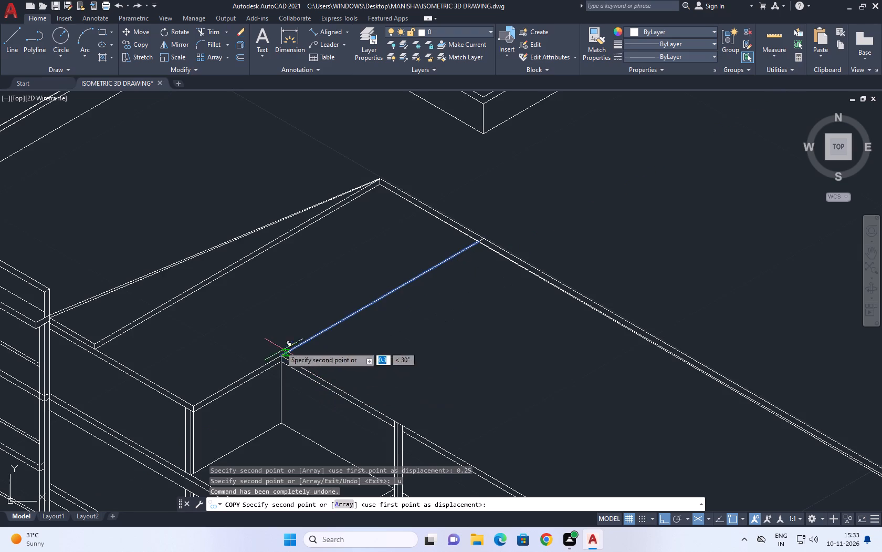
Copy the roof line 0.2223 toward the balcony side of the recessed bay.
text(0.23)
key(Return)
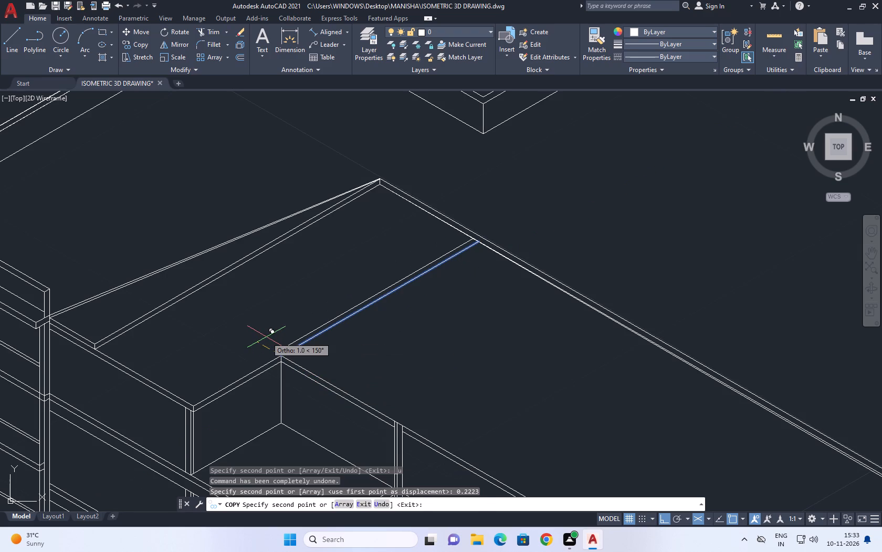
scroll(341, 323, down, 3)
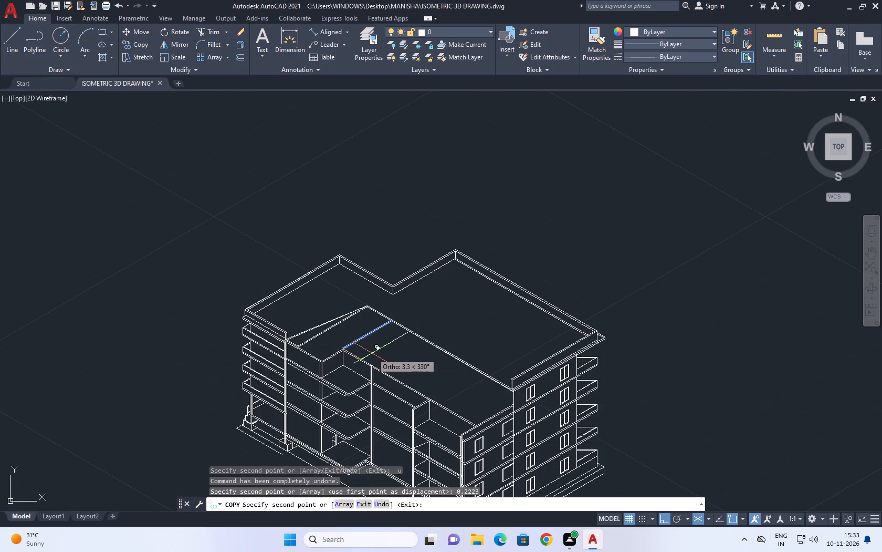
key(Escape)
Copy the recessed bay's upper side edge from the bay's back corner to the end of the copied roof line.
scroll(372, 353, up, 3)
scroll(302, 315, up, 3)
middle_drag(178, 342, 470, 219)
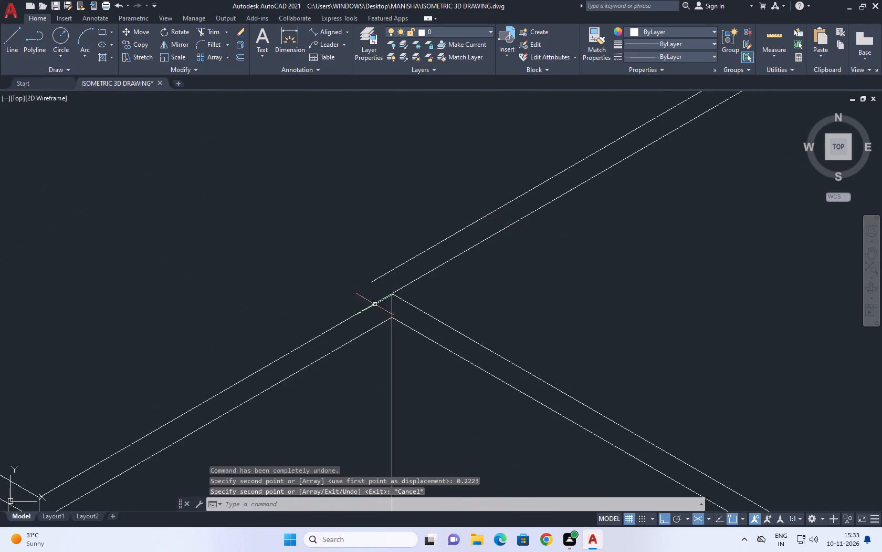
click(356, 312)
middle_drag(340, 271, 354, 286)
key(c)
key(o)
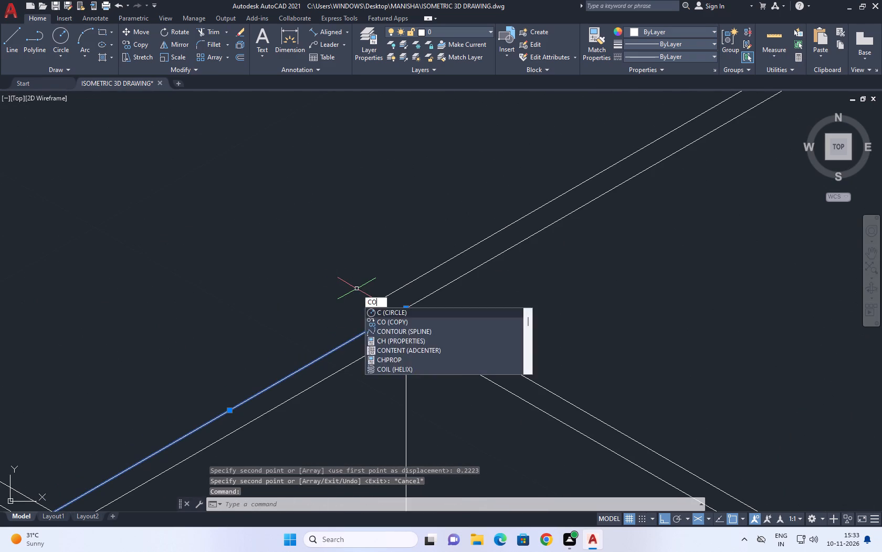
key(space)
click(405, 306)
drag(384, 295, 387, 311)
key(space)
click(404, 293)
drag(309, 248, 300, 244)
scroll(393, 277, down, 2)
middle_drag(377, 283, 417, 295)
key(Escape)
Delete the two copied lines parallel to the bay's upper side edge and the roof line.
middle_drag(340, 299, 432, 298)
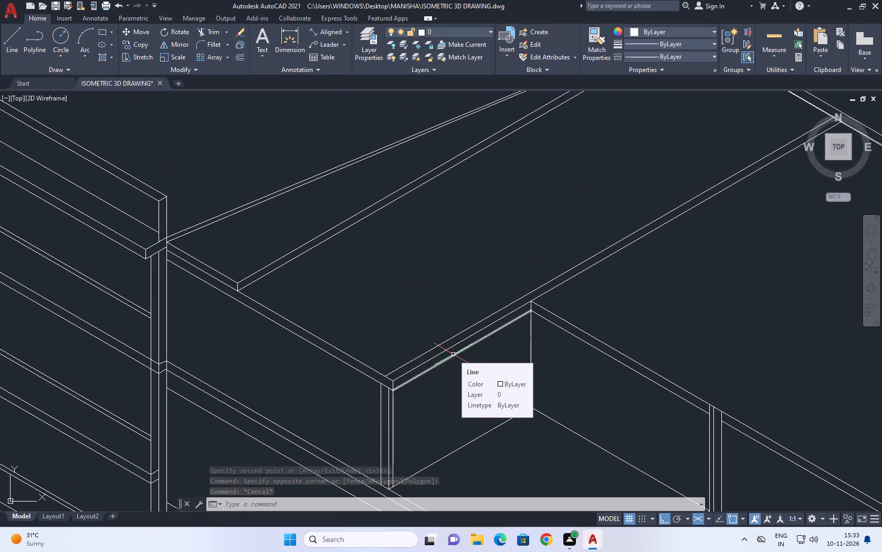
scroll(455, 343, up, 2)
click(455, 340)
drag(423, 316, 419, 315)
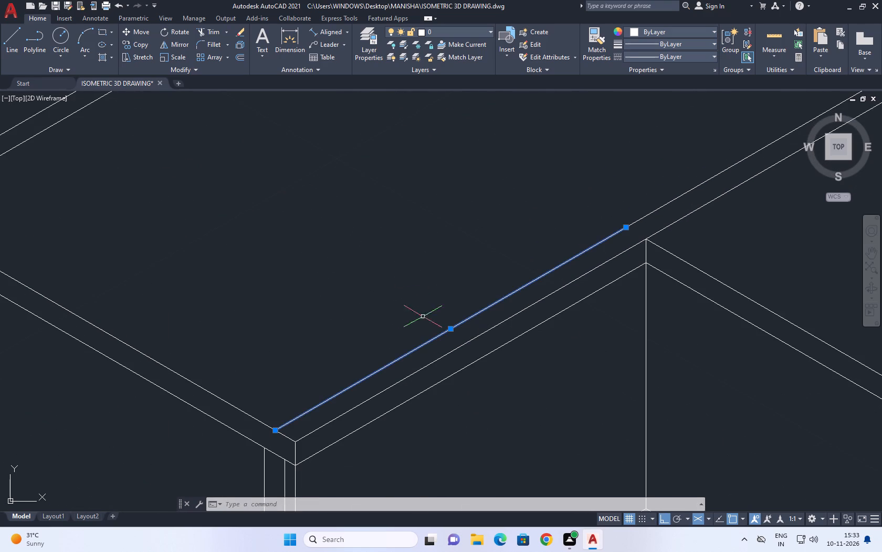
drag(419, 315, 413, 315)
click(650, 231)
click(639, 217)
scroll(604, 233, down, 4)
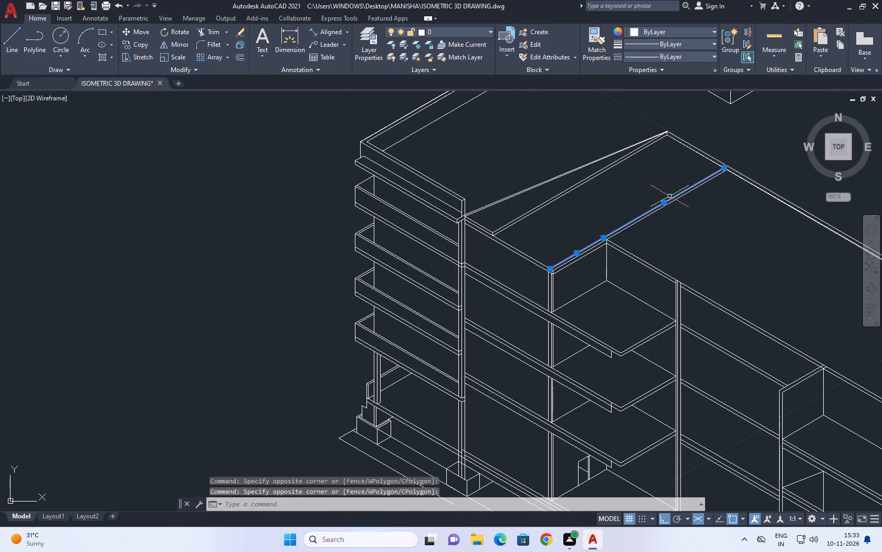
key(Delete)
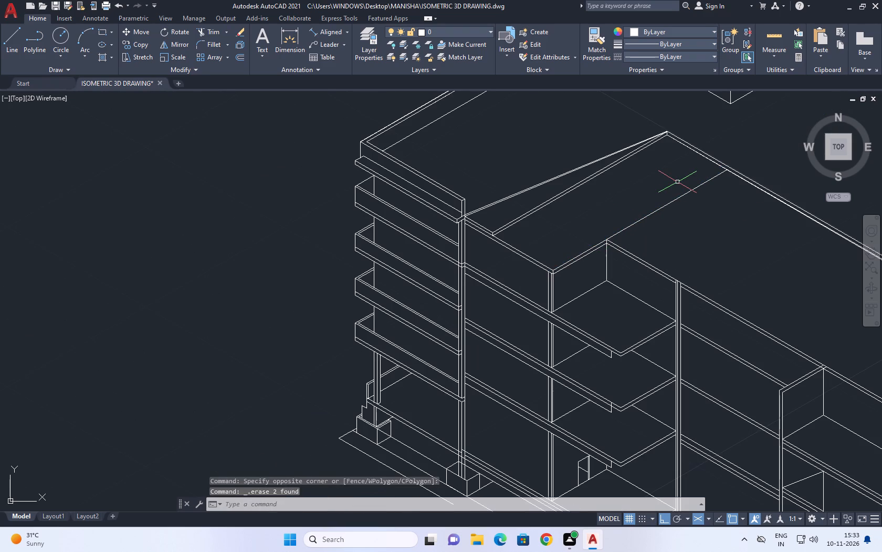
Join the recessed bay's upper side edge and the roof line continuing from it into a single line.
scroll(592, 237, up, 4)
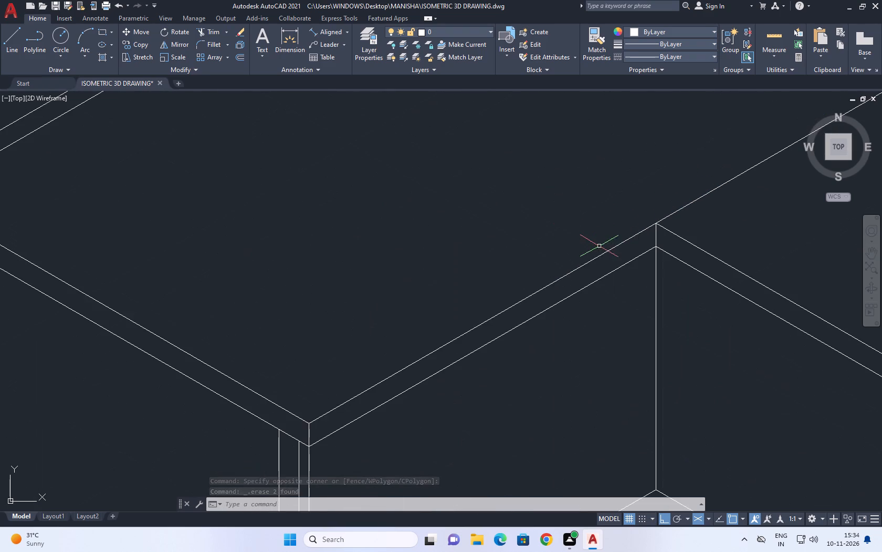
click(602, 252)
middle_drag(724, 213, 469, 335)
click(583, 278)
click(489, 236)
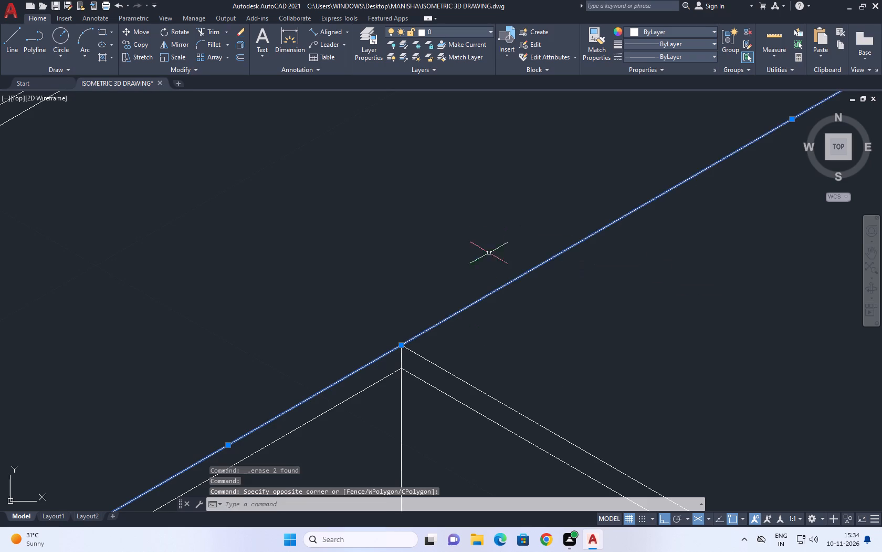
key(j)
key(Return)
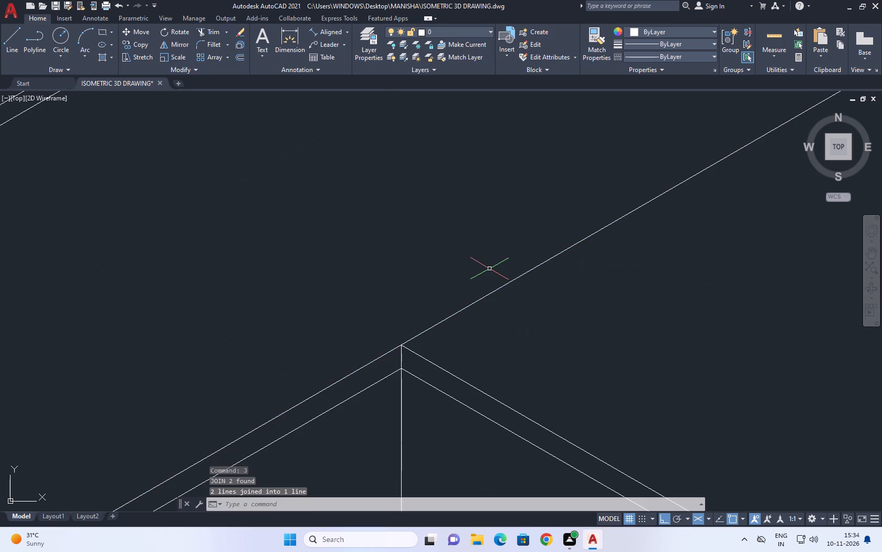
Copy the joined roof line 0.1134 toward the balcony side, parallel to the original.
drag(632, 320, 606, 313)
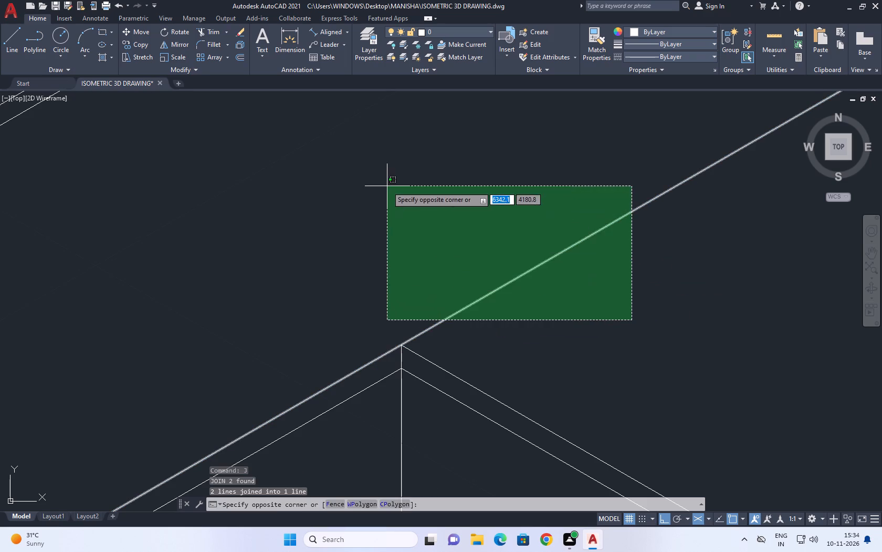
click(387, 186)
click(129, 42)
click(439, 300)
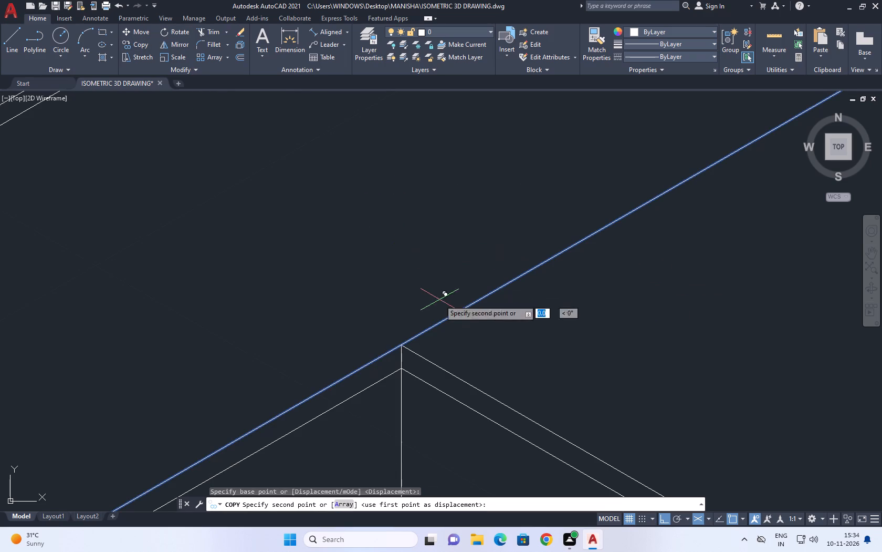
text(0.224)
key(BackSpace)
key(BackSpace)
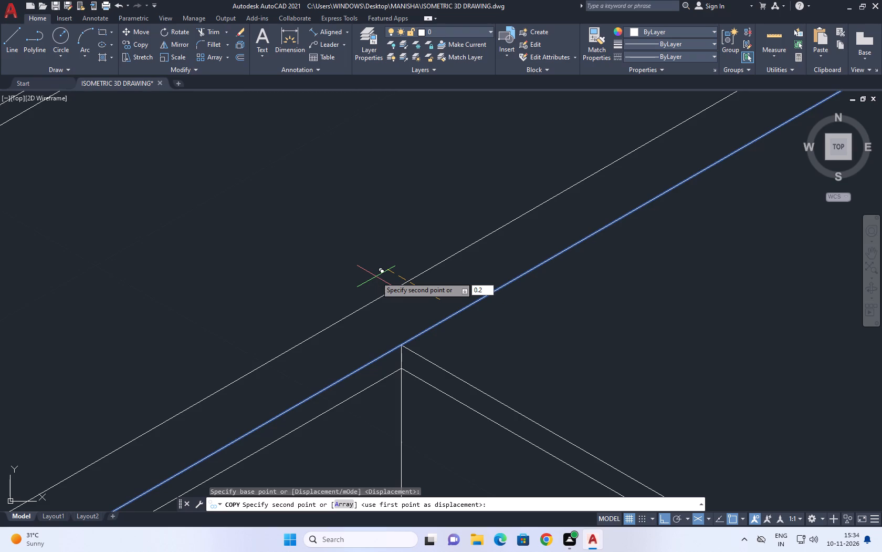
key(BackSpace)
text(1134)
key(Return)
right_click(430, 140)
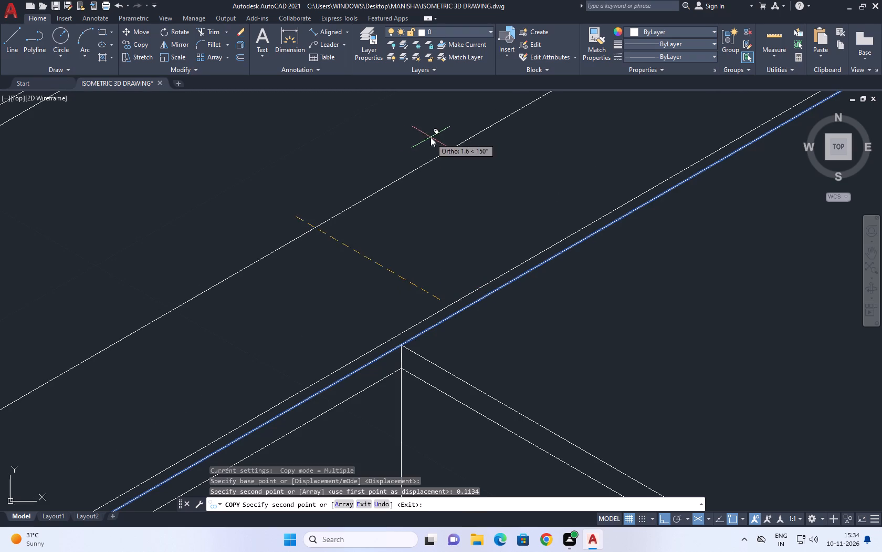
click(458, 156)
Copy the roof's upper front edge between the balcony block and recessed bay about halfway along the bay's upper side edge.
scroll(471, 163, down, 5)
middle_drag(431, 204, 464, 231)
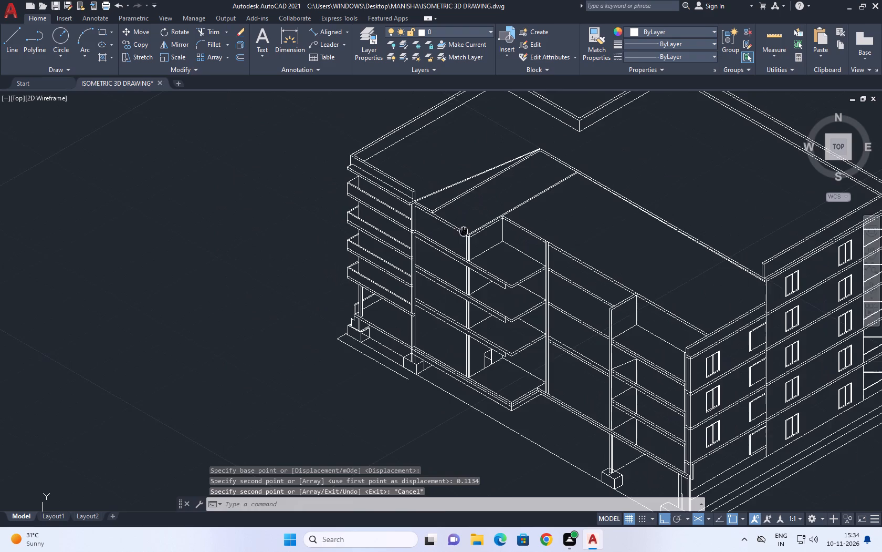
scroll(459, 226, up, 3)
click(450, 242)
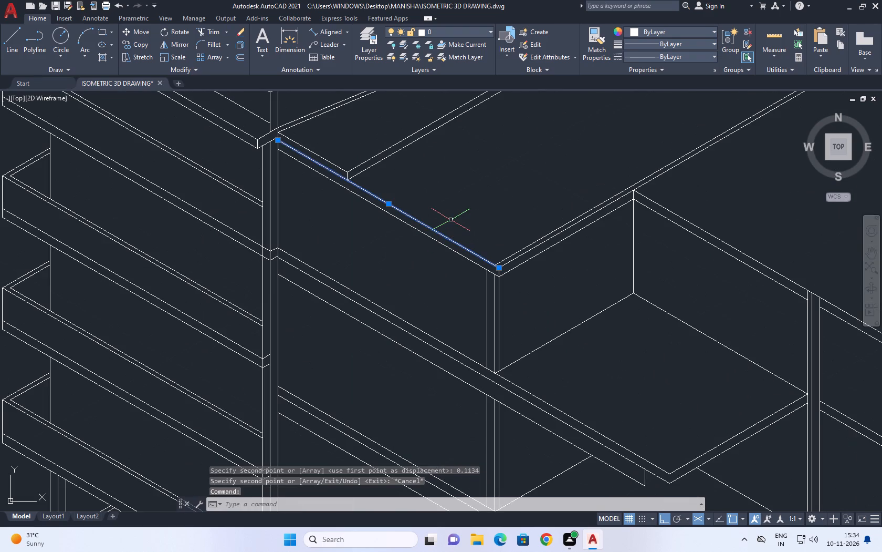
middle_drag(459, 209, 485, 247)
scroll(485, 247, down, 2)
middle_drag(496, 252, 463, 284)
scroll(503, 272, up, 1)
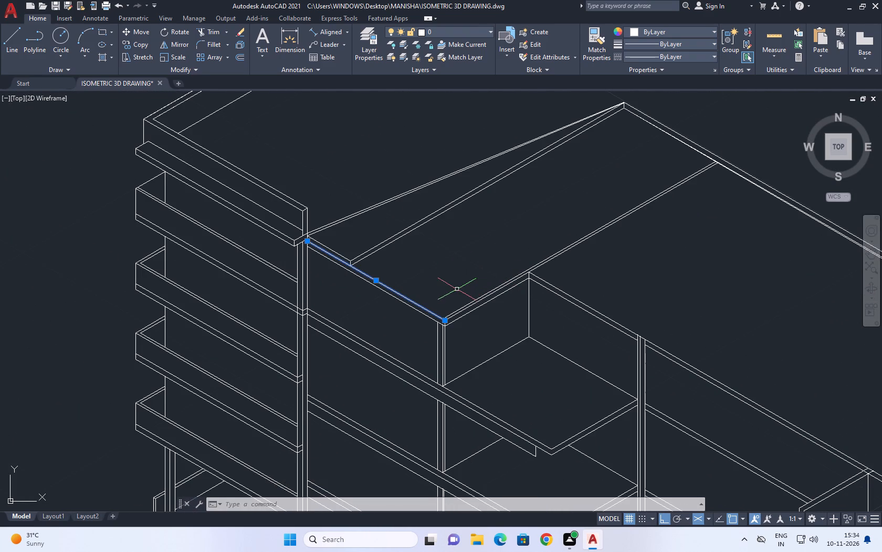
middle_drag(453, 292, 463, 295)
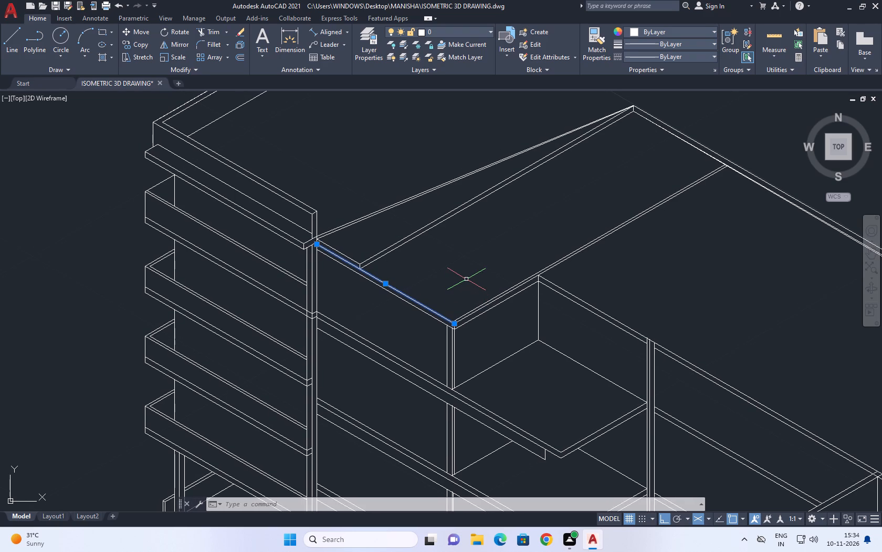
click(136, 47)
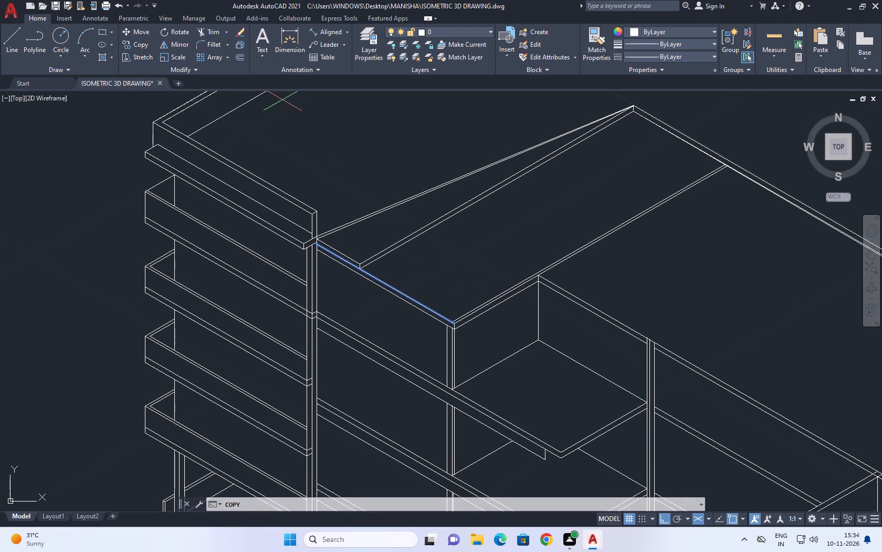
scroll(467, 331, up, 4)
click(412, 307)
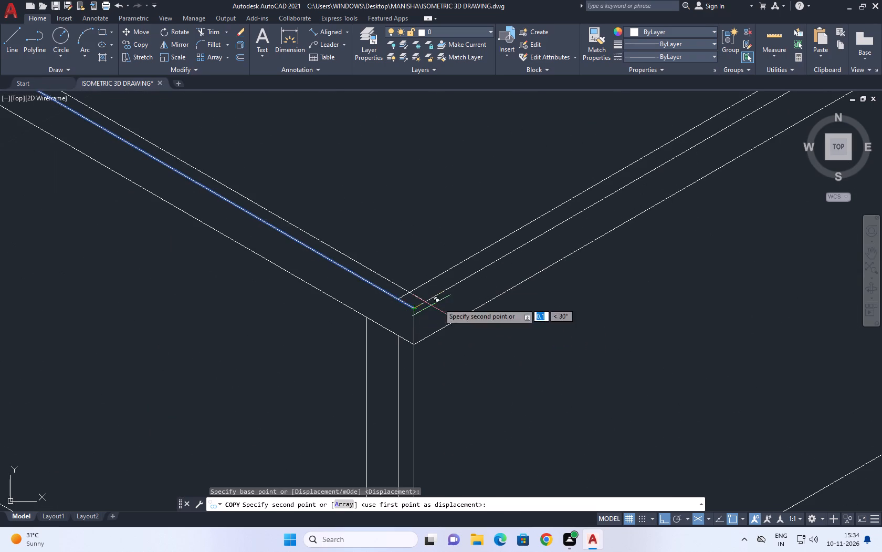
scroll(503, 260, down, 3)
middle_drag(532, 241, 511, 281)
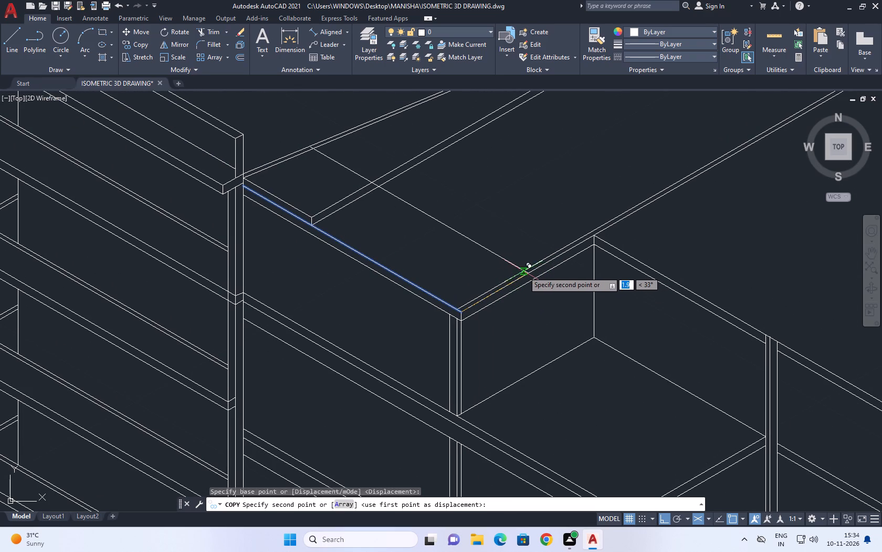
click(524, 272)
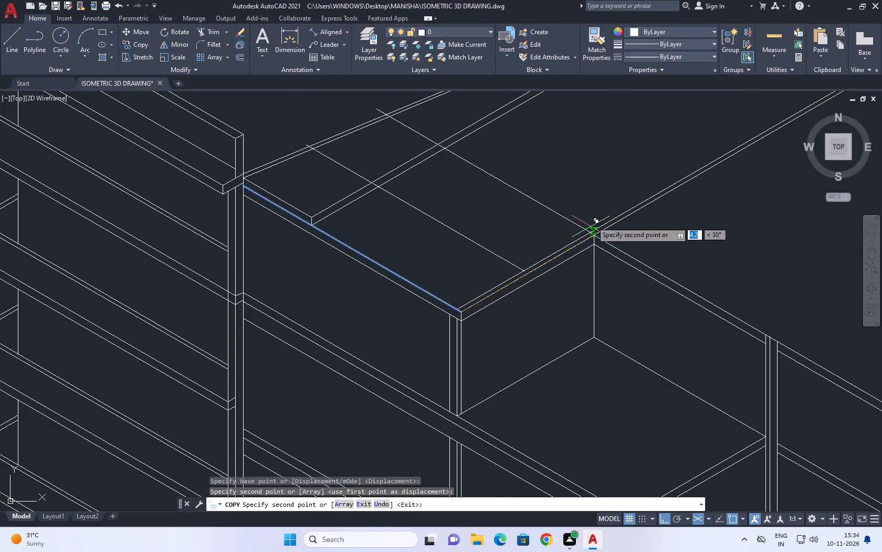
Place a second copy of the front edge at the recessed bay's back corner, about 4.2 from the original.
scroll(594, 215, down, 1)
middle_drag(633, 203, 577, 294)
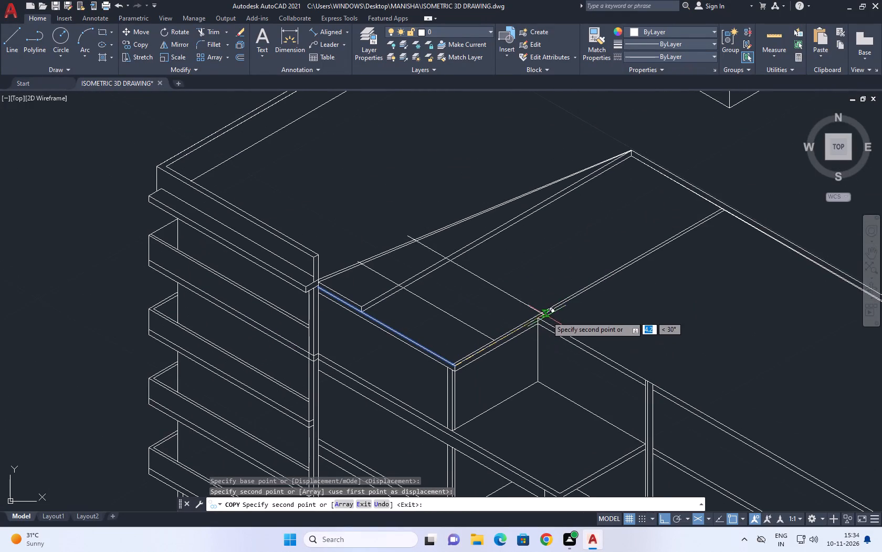
scroll(547, 316, up, 4)
click(540, 320)
scroll(568, 290, down, 4)
middle_drag(635, 224, 633, 225)
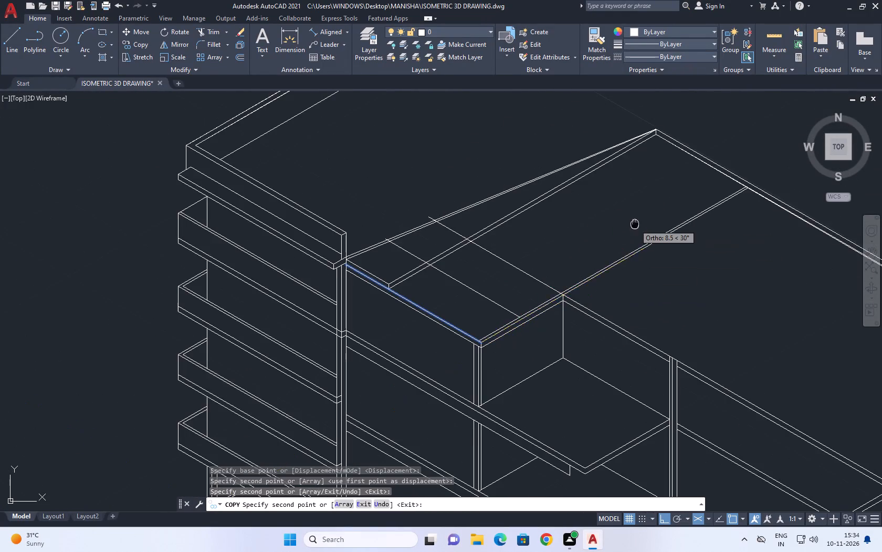
middle_drag(633, 225, 612, 271)
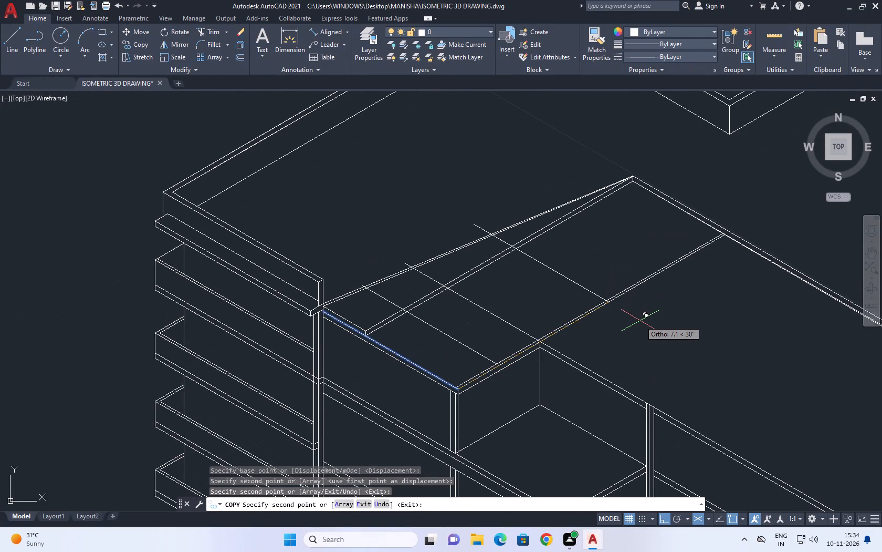
right_click(530, 276)
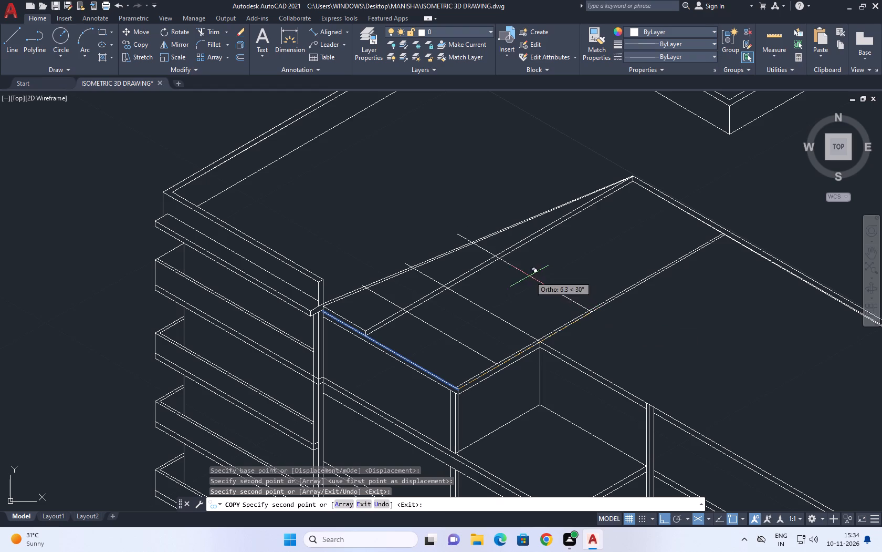
click(555, 293)
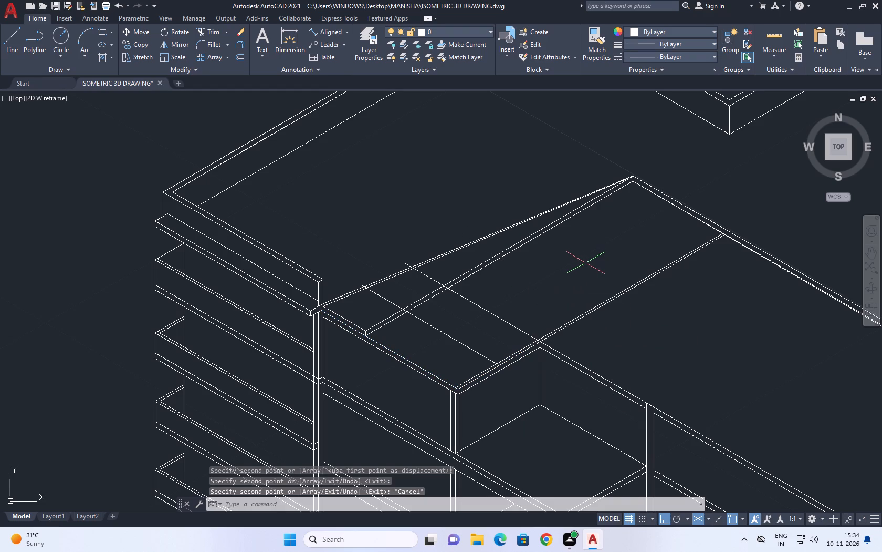
Trim the two copied cross lines where they extend past the double roof line on the balcony side.
click(215, 31)
drag(381, 298, 377, 303)
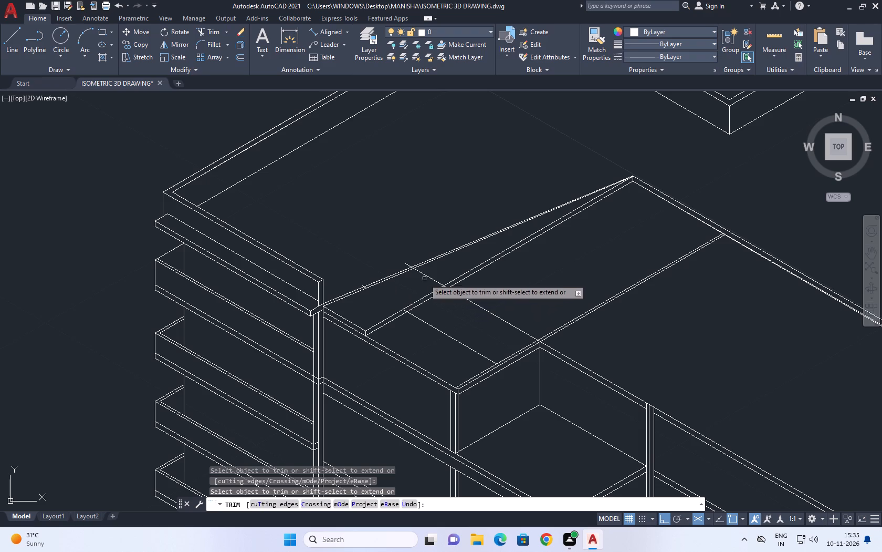
click(430, 277)
right_click(412, 224)
click(435, 241)
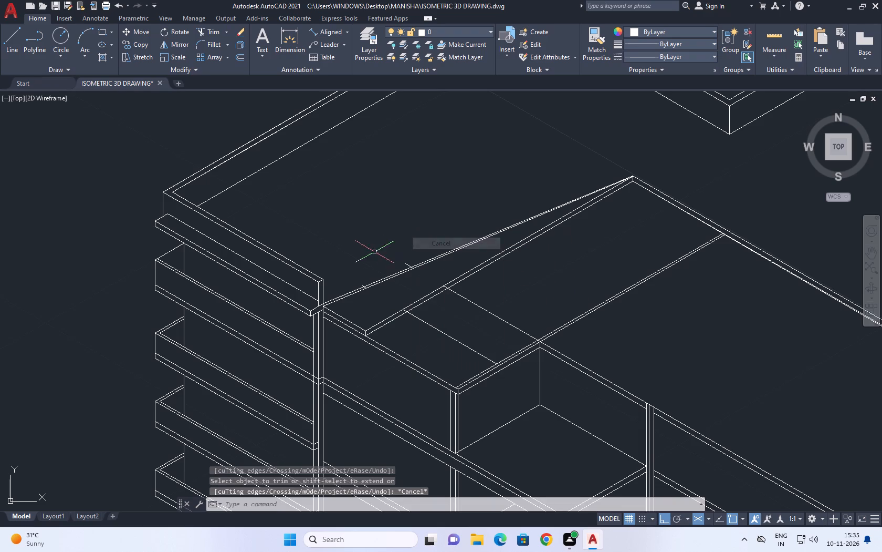
Erase the two leftover cross-line stubs at the slanted roof lines.
click(336, 222)
click(427, 309)
right_drag(426, 198, 426, 190)
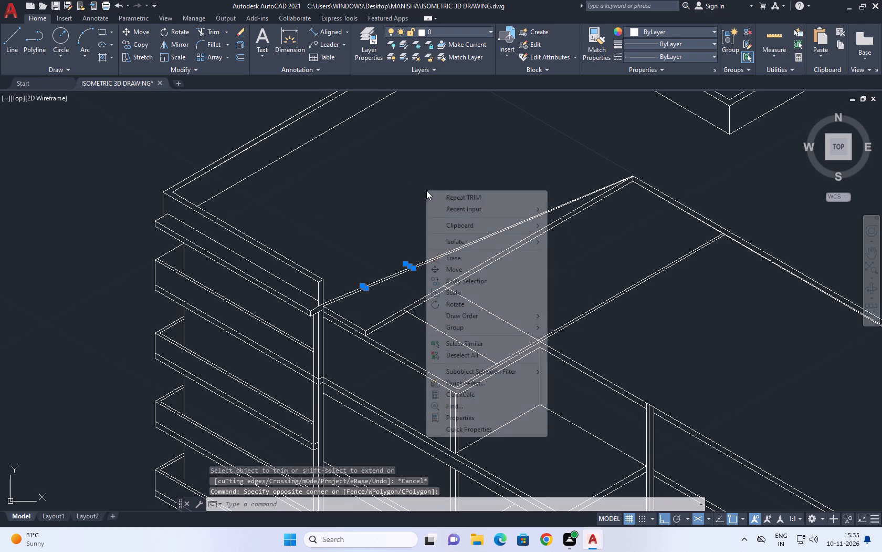
click(465, 255)
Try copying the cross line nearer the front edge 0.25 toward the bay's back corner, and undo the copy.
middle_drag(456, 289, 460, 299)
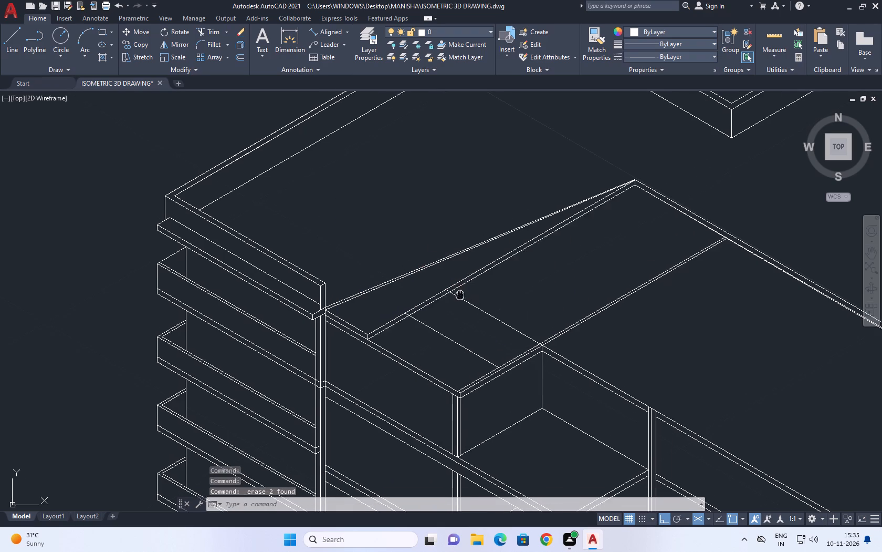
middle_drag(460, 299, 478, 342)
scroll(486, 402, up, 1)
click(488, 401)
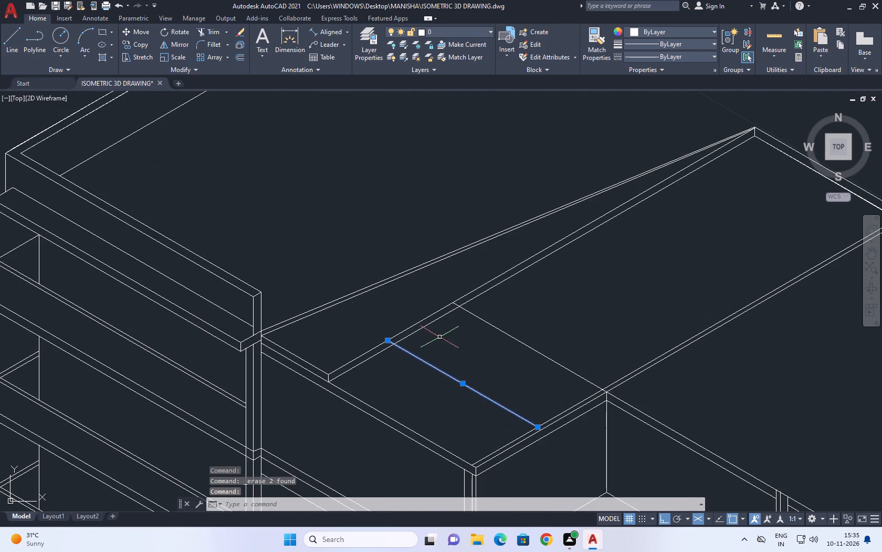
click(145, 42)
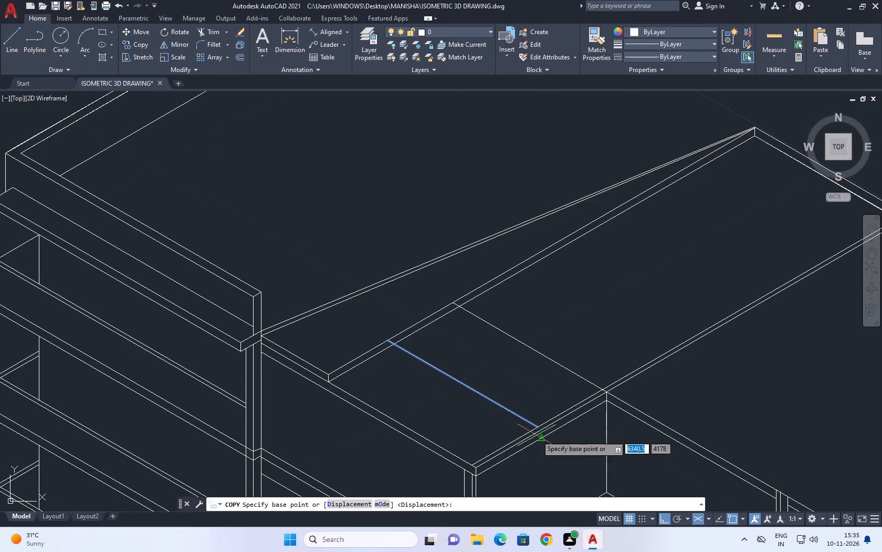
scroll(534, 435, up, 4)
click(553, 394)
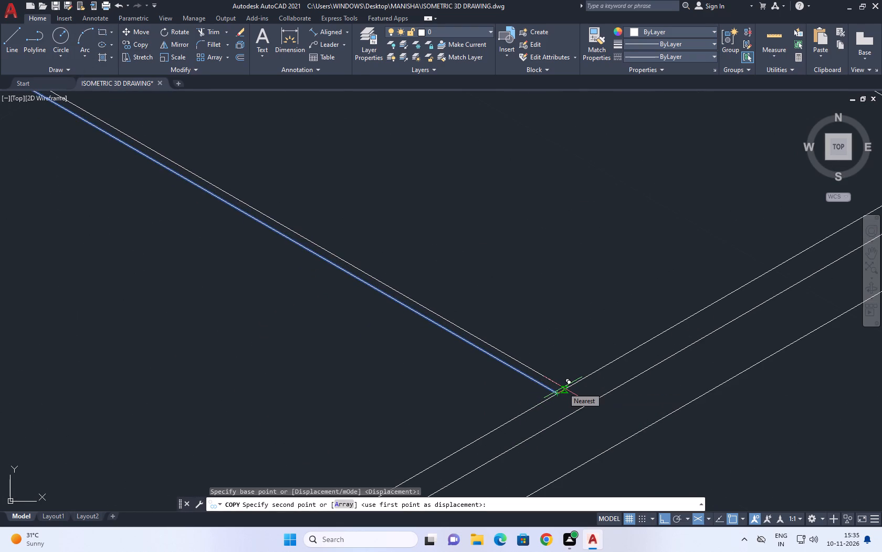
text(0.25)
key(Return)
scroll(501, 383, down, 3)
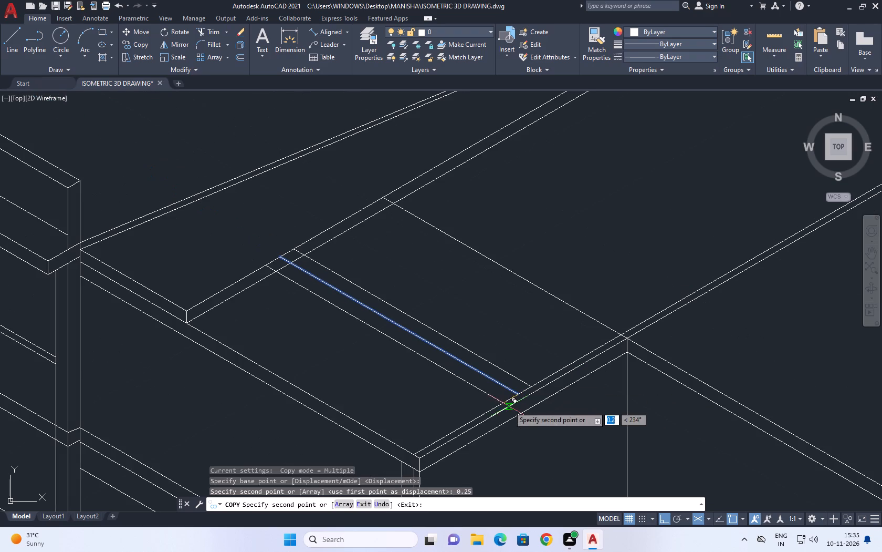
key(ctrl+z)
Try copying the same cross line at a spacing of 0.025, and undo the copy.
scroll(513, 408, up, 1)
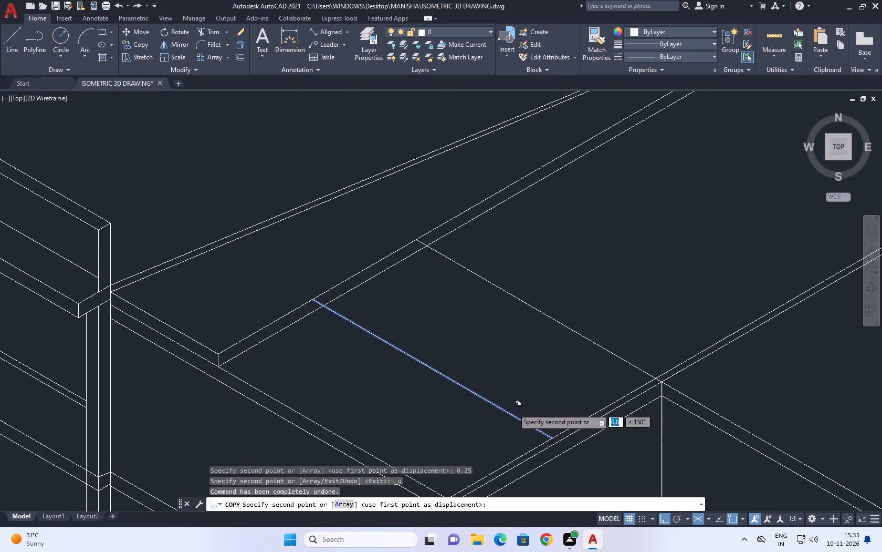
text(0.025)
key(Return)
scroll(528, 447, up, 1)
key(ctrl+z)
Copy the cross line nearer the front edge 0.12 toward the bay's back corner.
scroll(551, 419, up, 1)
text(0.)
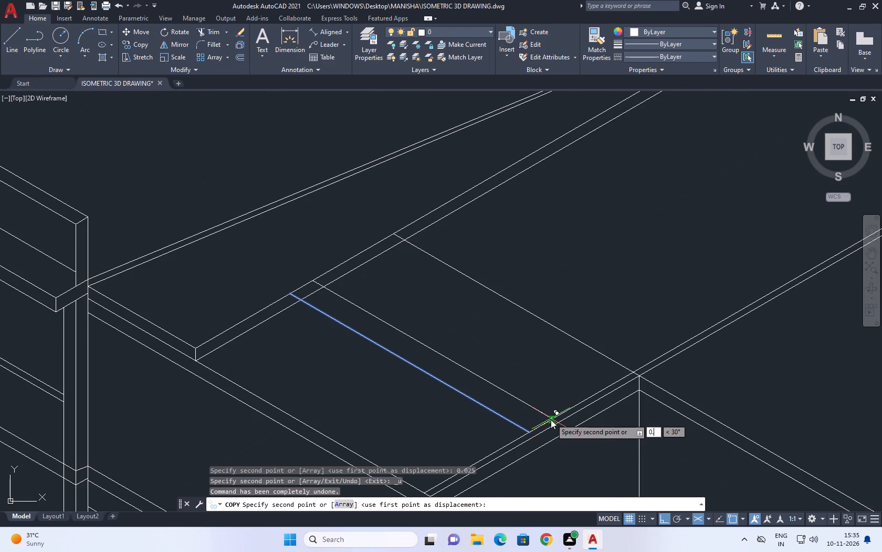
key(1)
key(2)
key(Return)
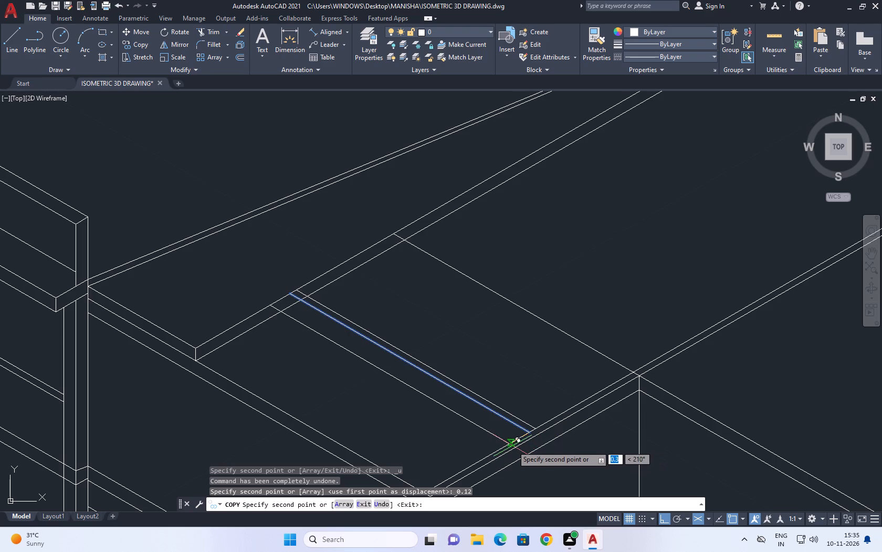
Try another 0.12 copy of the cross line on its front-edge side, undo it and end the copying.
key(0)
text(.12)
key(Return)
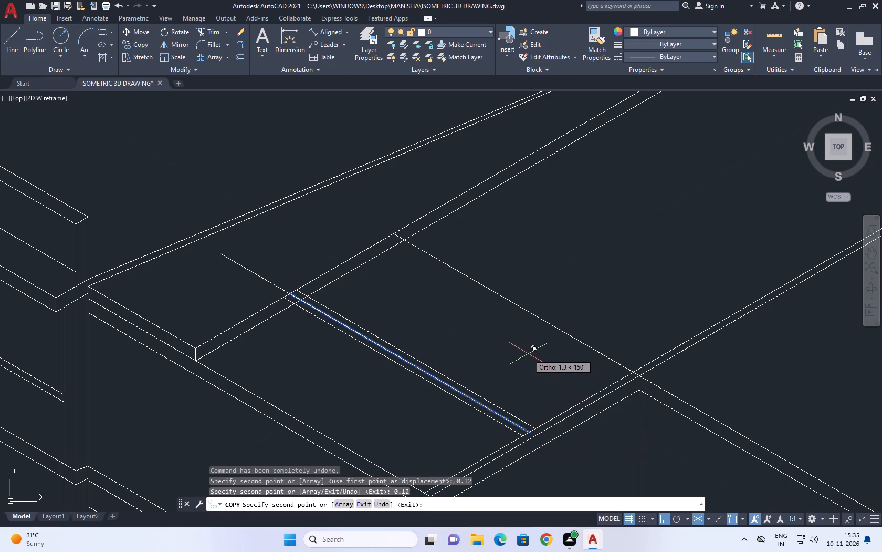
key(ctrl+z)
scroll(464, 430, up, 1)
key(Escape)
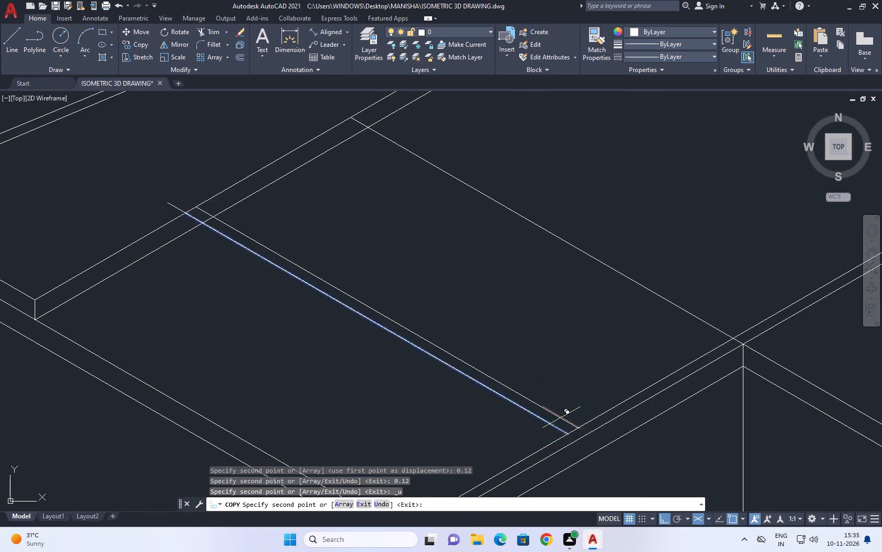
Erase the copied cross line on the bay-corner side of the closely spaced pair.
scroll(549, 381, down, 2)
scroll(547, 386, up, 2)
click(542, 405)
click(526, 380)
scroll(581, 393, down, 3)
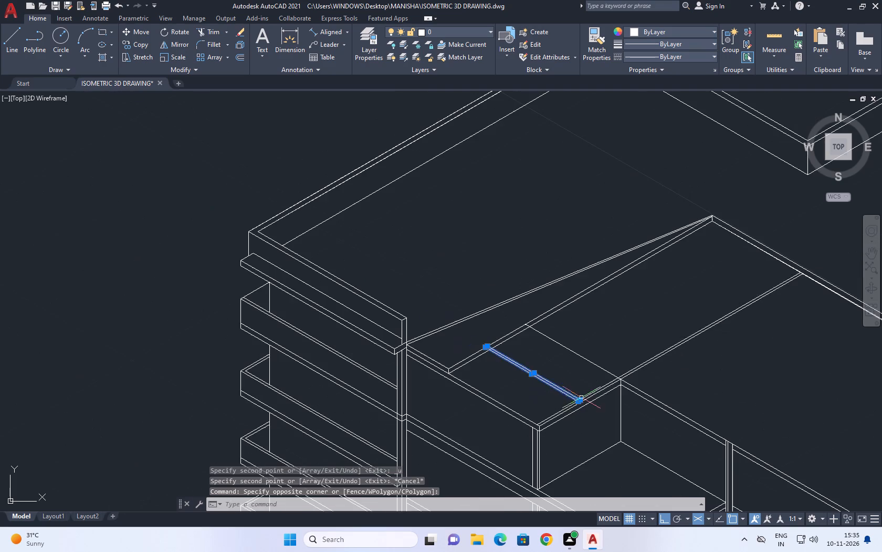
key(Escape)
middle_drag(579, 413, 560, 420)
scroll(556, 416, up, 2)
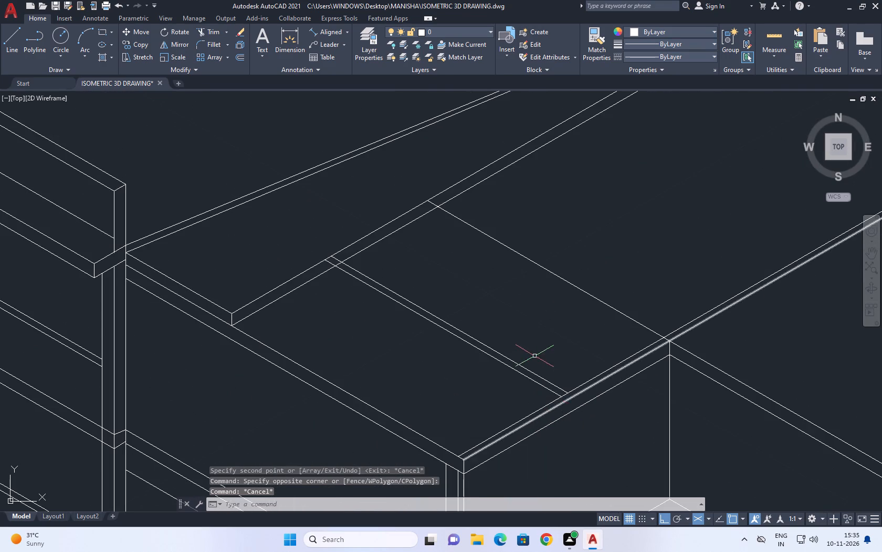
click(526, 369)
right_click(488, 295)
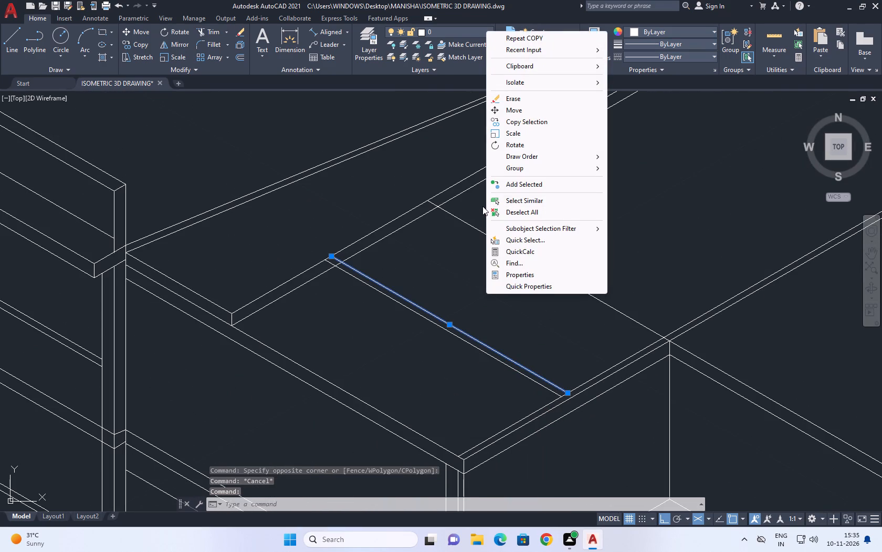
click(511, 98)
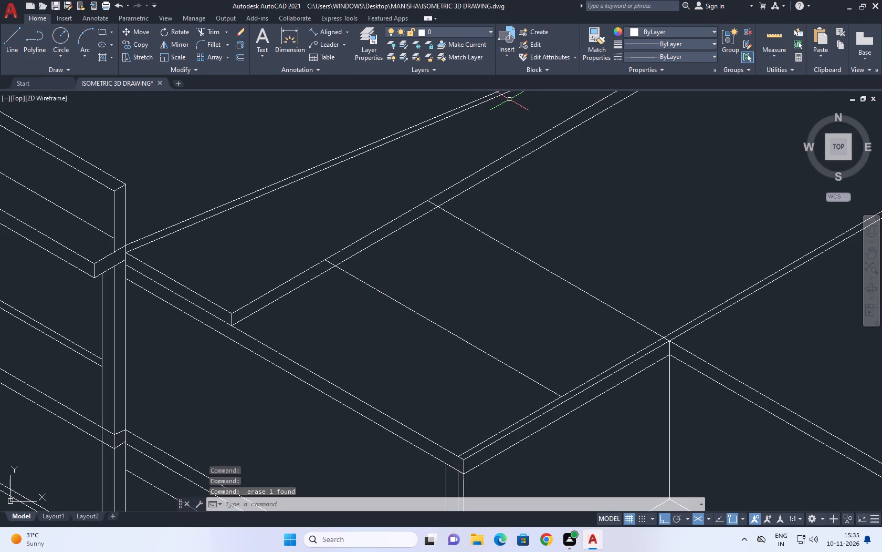
Copy the cross line ending at the bay's back corner 0.05 toward the front edge.
click(502, 225)
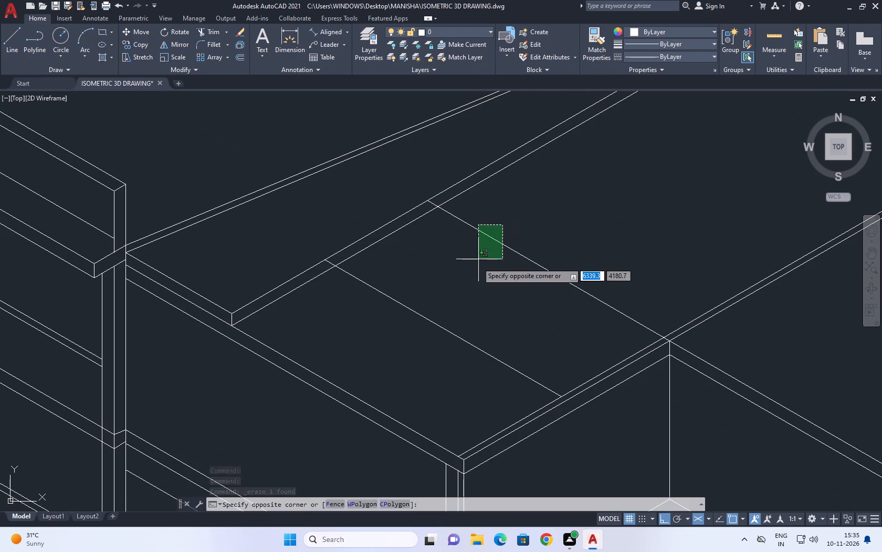
drag(476, 272, 478, 278)
click(136, 50)
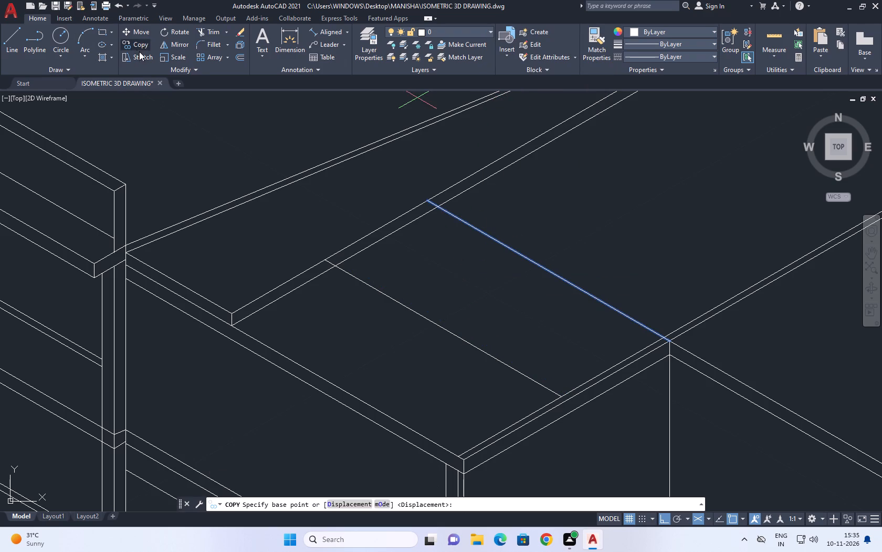
click(498, 316)
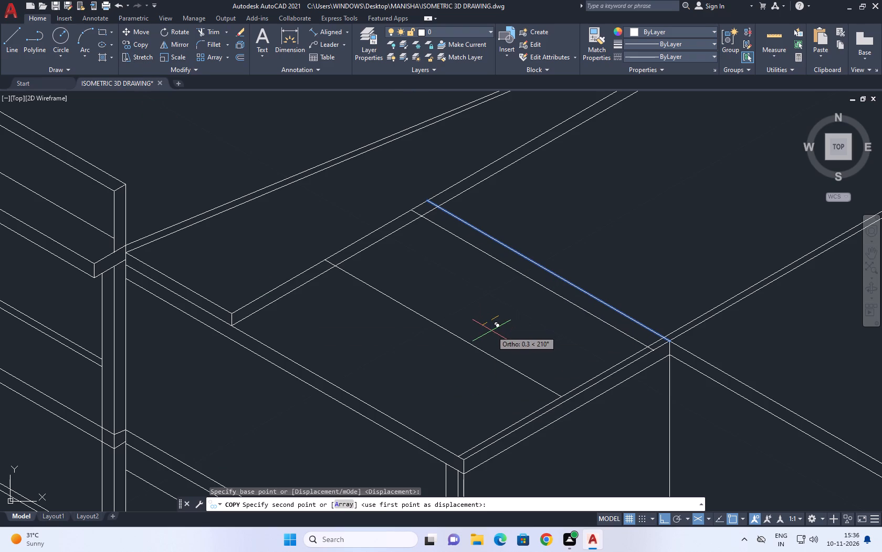
text(0.05)
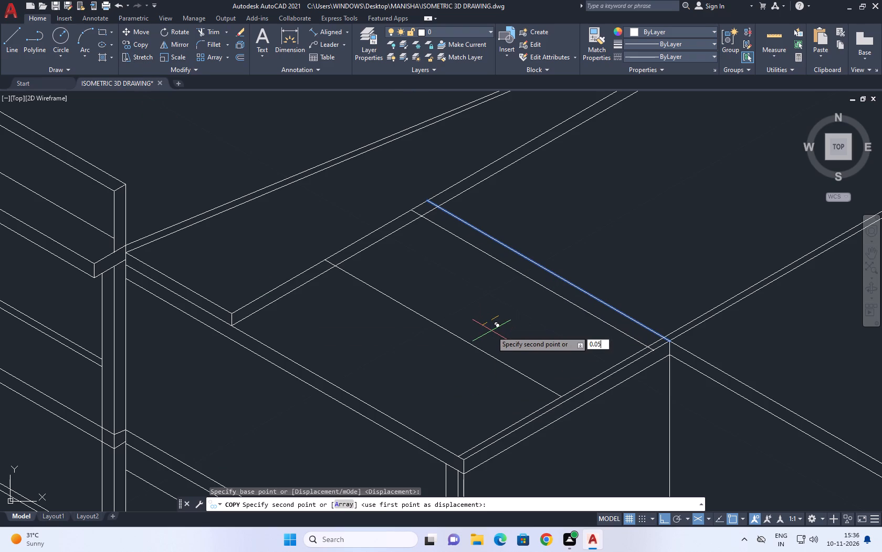
key(Return)
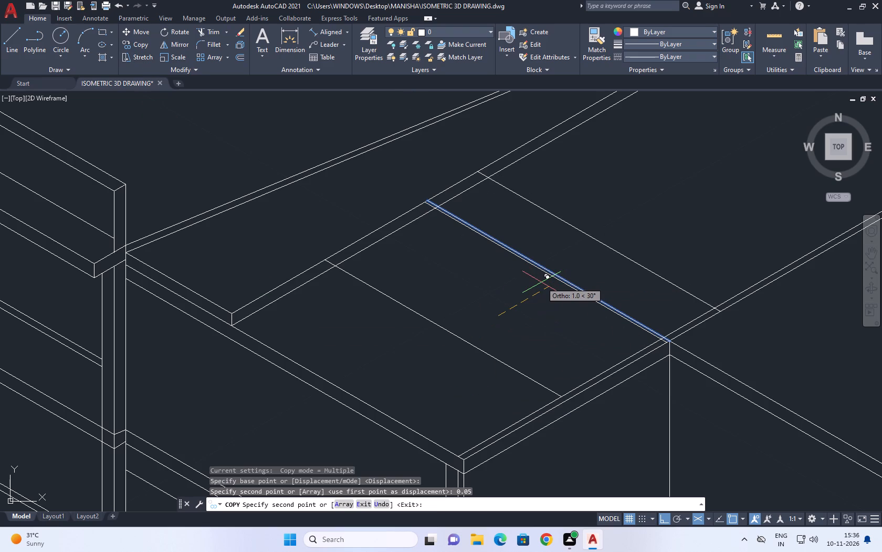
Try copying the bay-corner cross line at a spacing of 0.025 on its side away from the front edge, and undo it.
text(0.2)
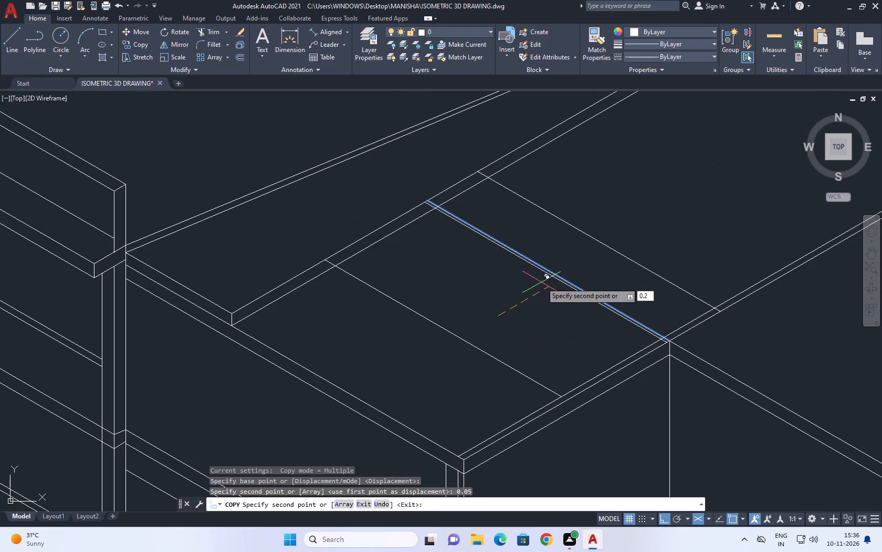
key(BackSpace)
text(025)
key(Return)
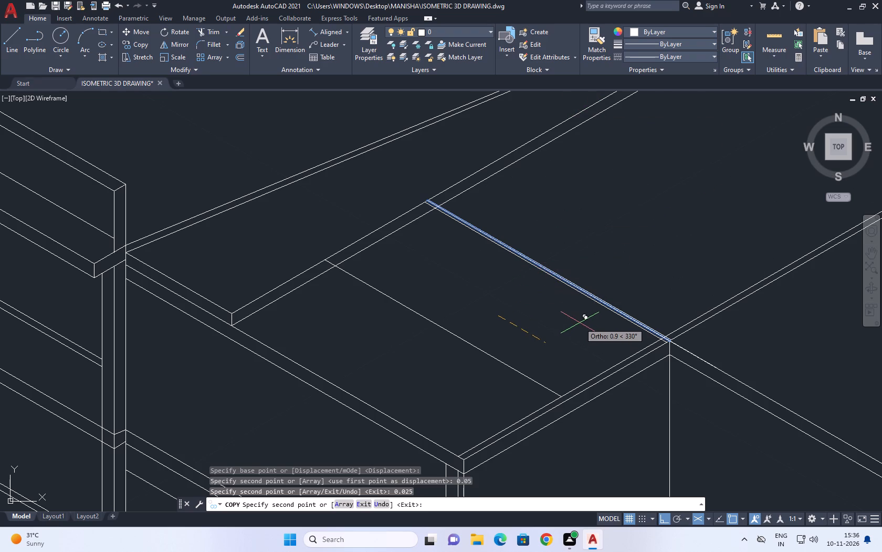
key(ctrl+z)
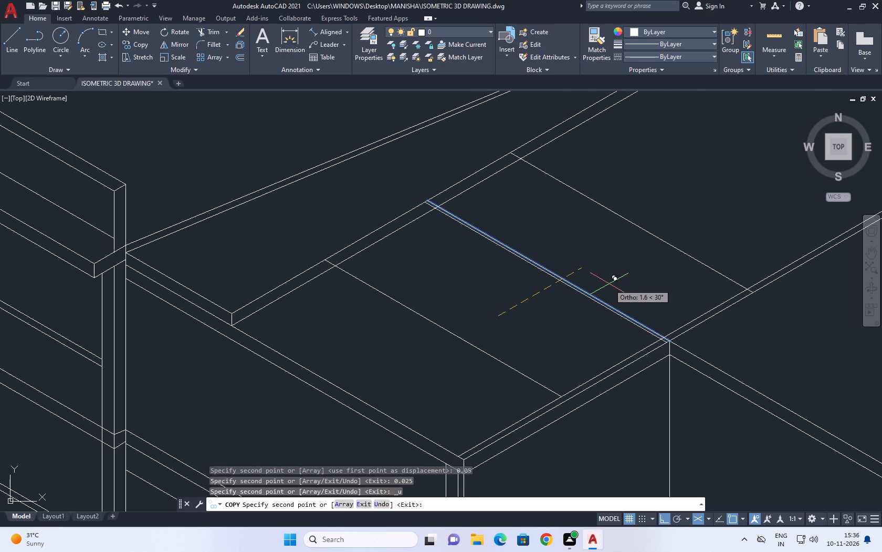
Copy the bay-corner cross line 0.05 on its side away from the front edge and end the copying.
text(0.05)
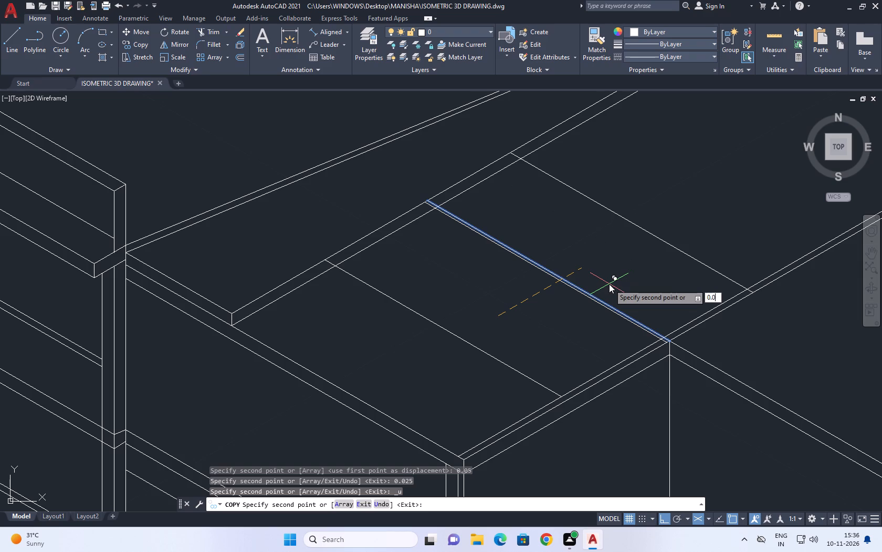
key(Return)
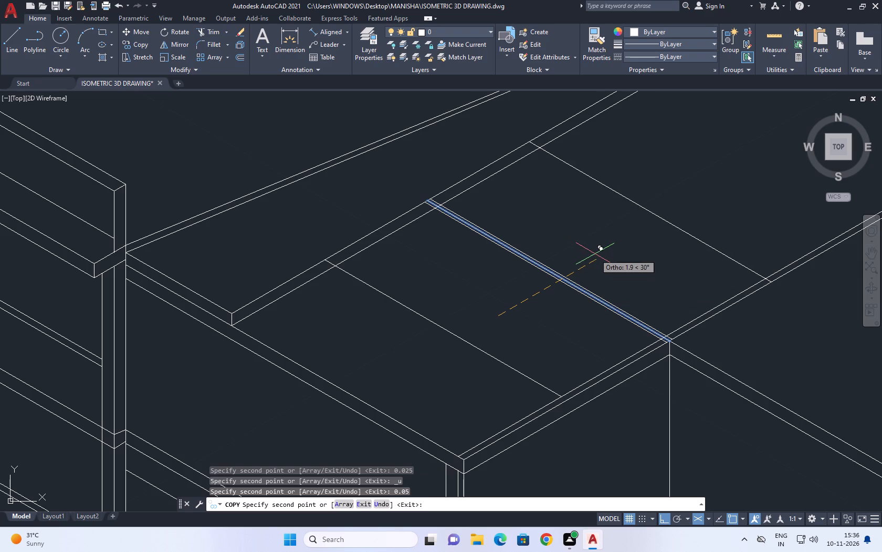
key(space)
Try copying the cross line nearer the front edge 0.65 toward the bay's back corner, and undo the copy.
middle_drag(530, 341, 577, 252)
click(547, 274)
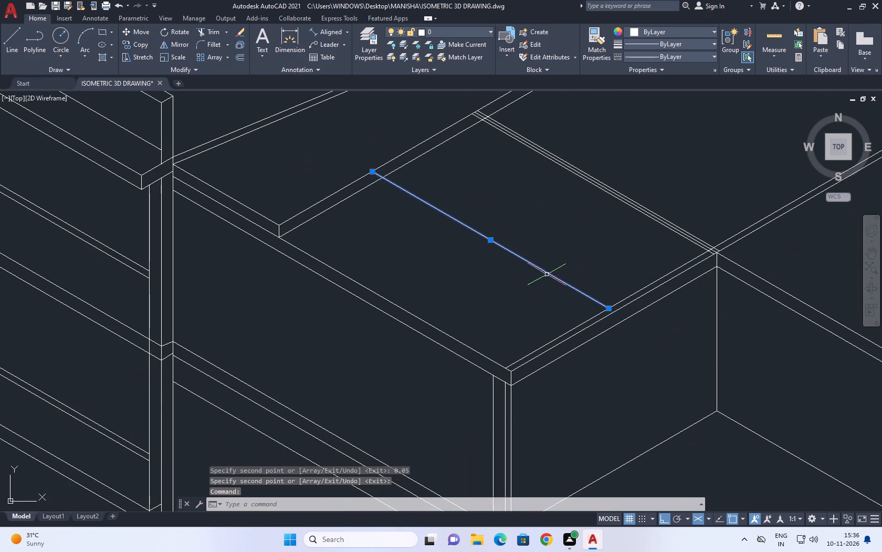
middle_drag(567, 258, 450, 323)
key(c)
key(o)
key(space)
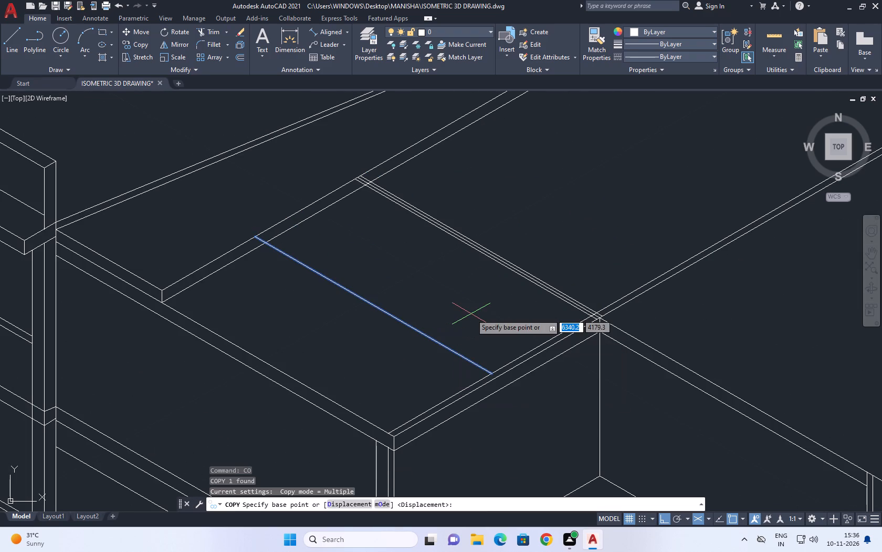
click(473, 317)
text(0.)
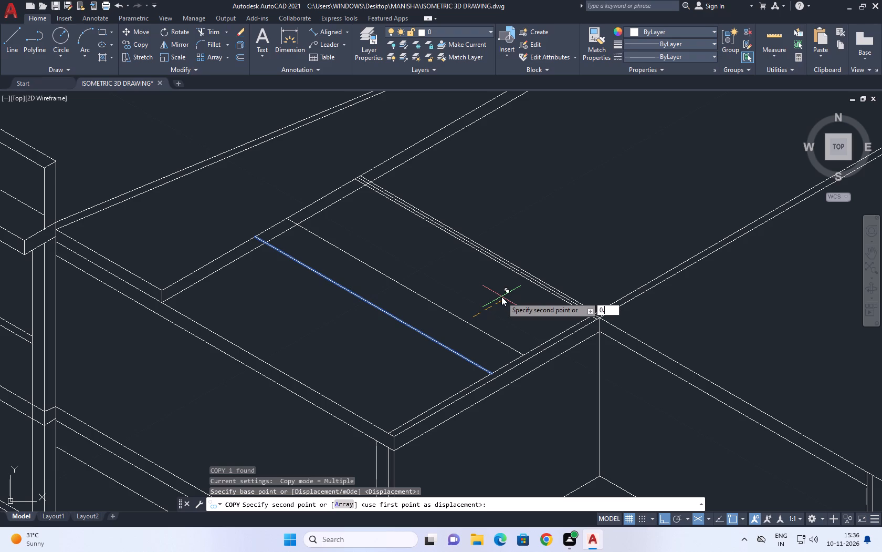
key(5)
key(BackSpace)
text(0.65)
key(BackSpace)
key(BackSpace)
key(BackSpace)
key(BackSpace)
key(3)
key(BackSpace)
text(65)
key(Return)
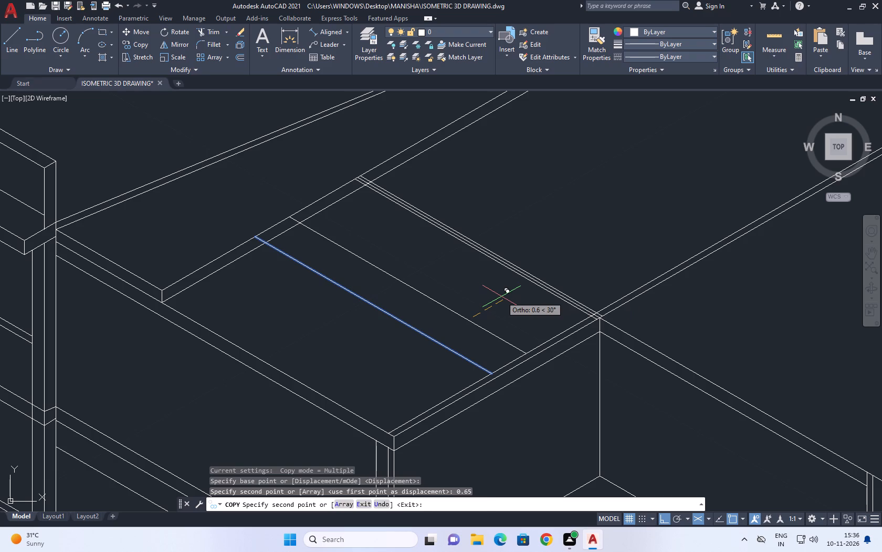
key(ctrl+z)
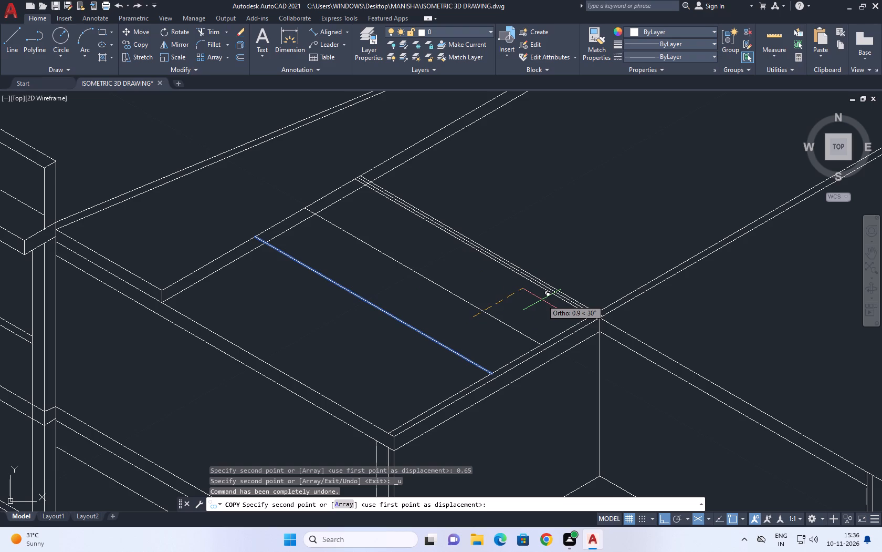
Copy the cross line nearer the front edge 0.04 toward the bay's back corner and end the copying.
text(0.25)
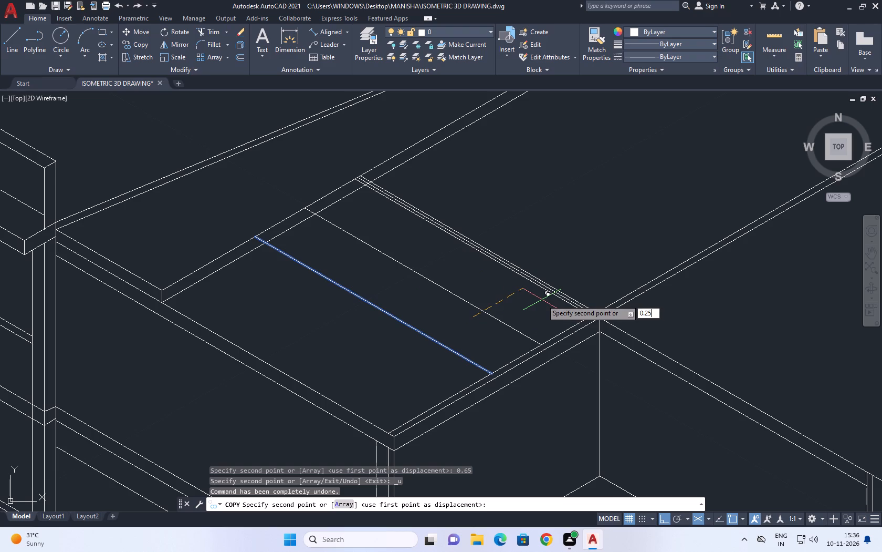
key(BackSpace)
key(BackSpace)
text(04)
key(Return)
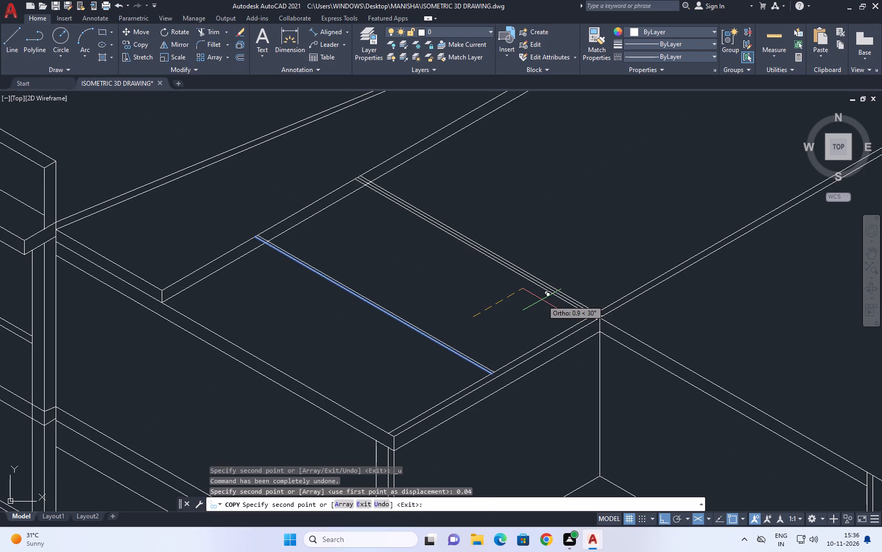
key(space)
Copy the original cross line nearer the front edge 0.05 on its front-edge side and end the copying.
scroll(465, 360, up, 2)
click(465, 359)
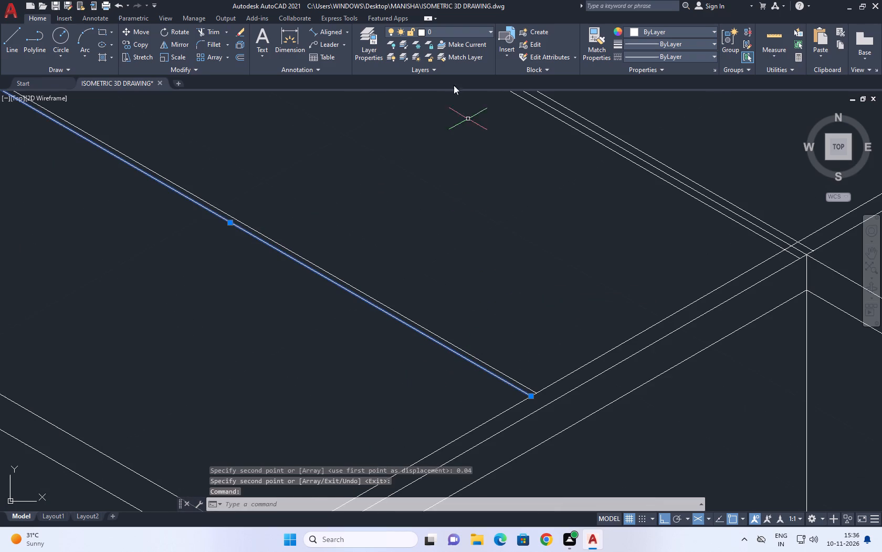
middle_drag(442, 273, 576, 278)
key(c)
key(o)
key(space)
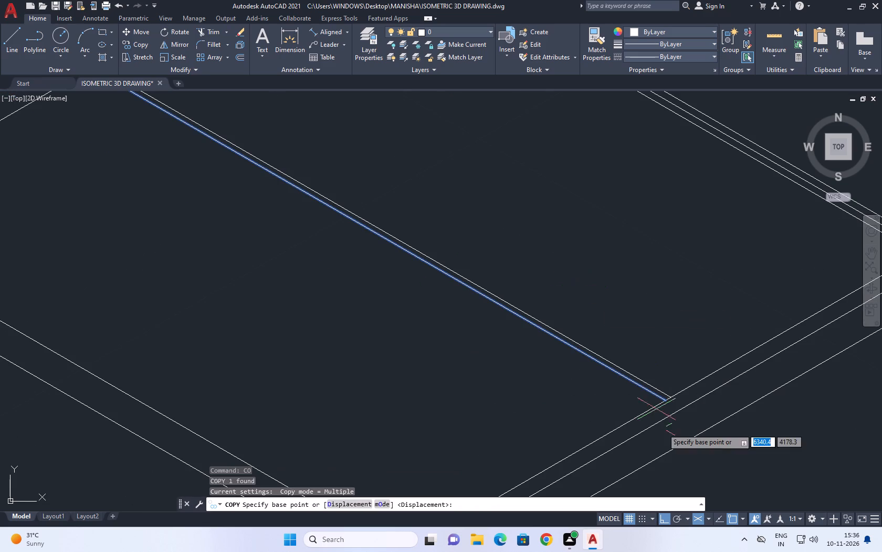
click(661, 398)
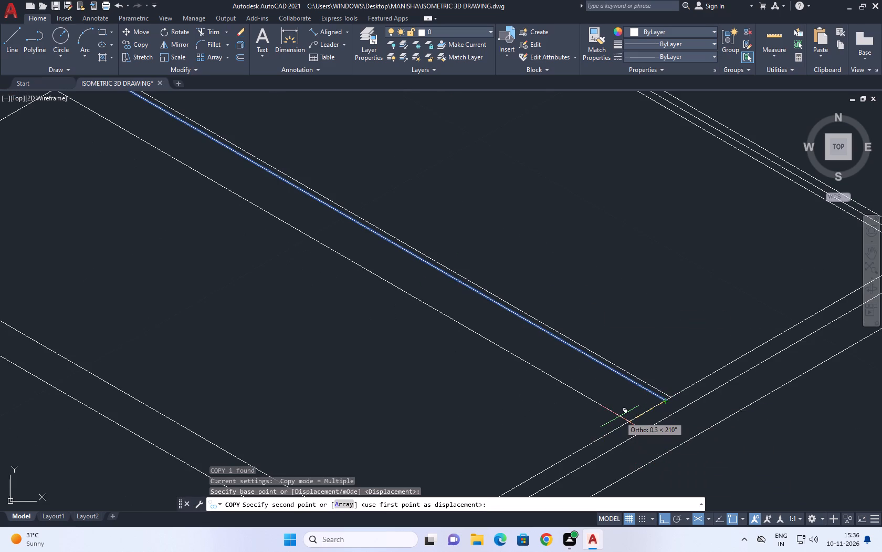
text(0.2)
key(BackSpace)
text(02)
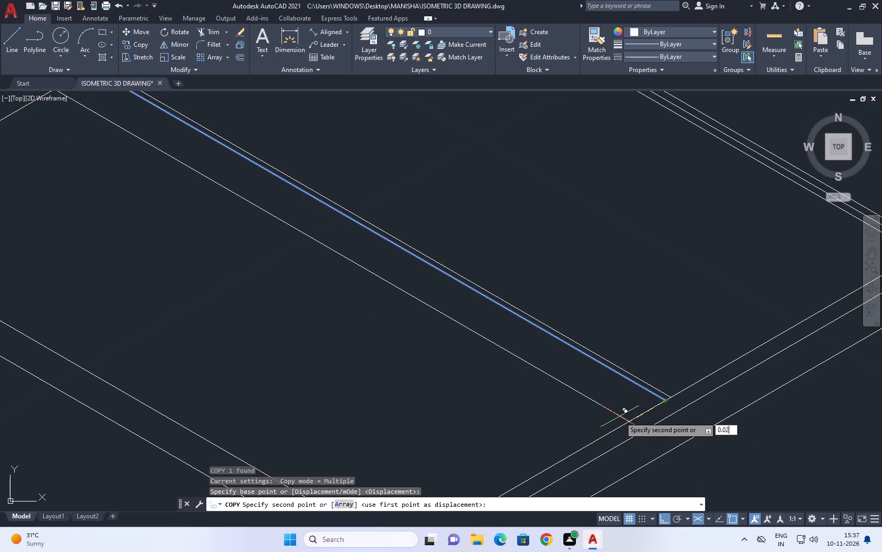
key(BackSpace)
key(5)
key(Return)
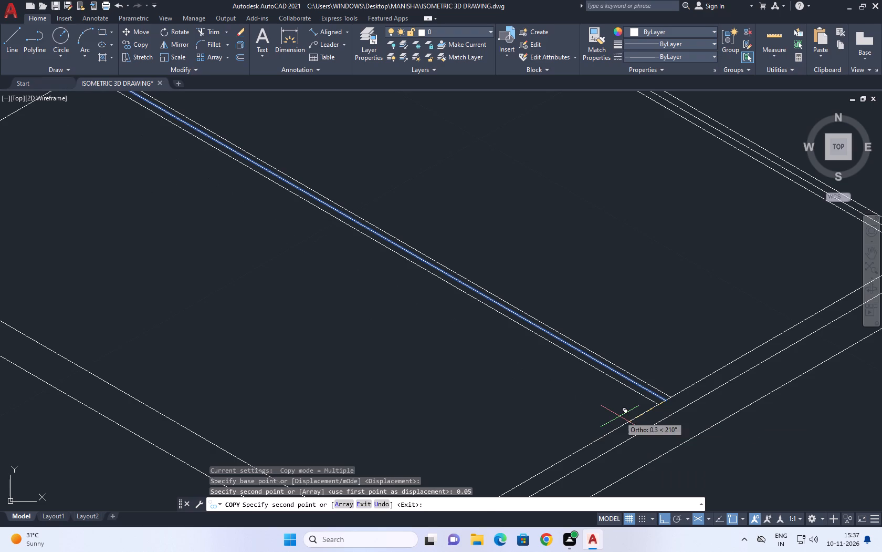
key(space)
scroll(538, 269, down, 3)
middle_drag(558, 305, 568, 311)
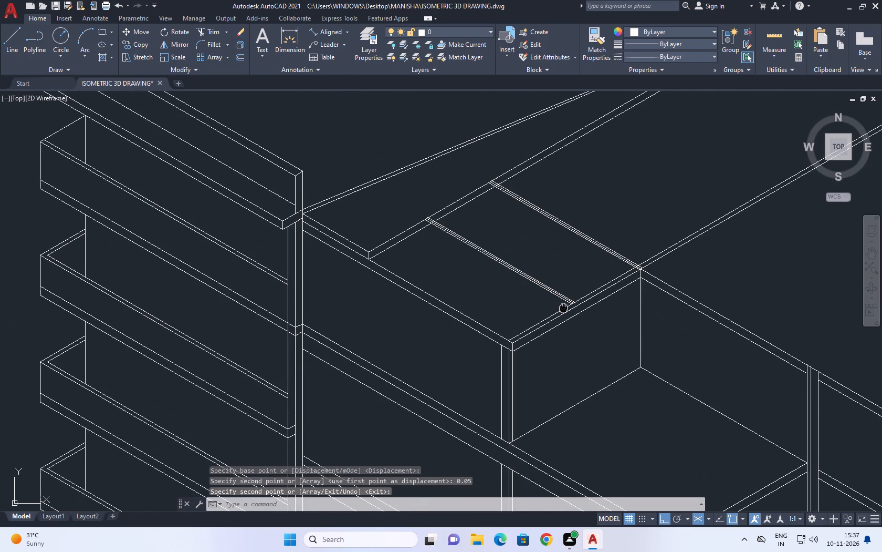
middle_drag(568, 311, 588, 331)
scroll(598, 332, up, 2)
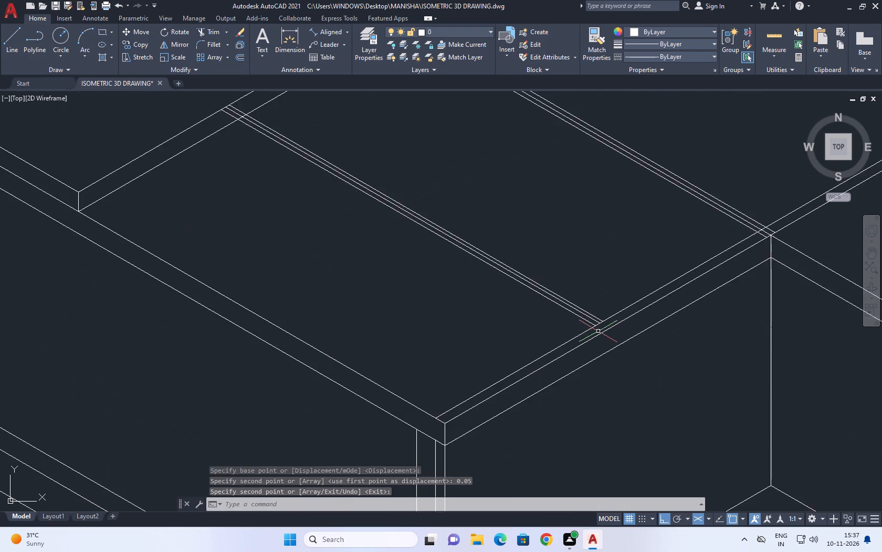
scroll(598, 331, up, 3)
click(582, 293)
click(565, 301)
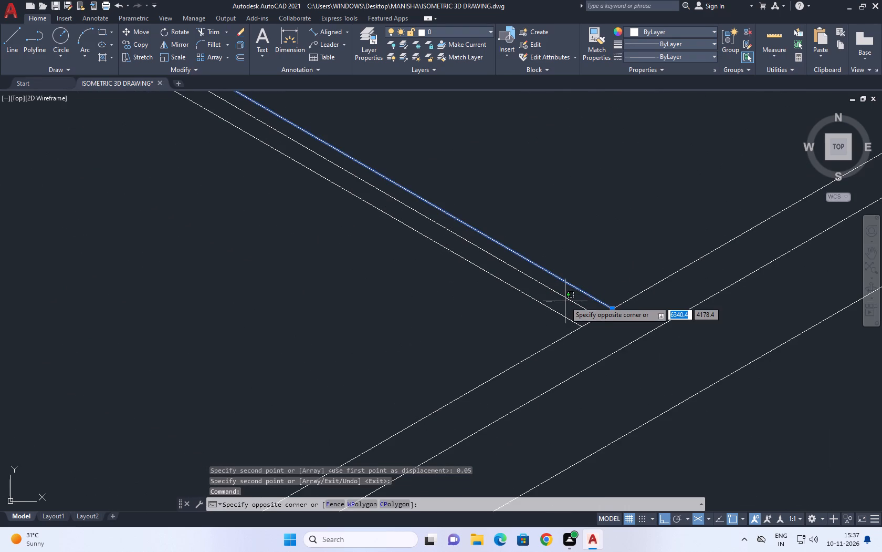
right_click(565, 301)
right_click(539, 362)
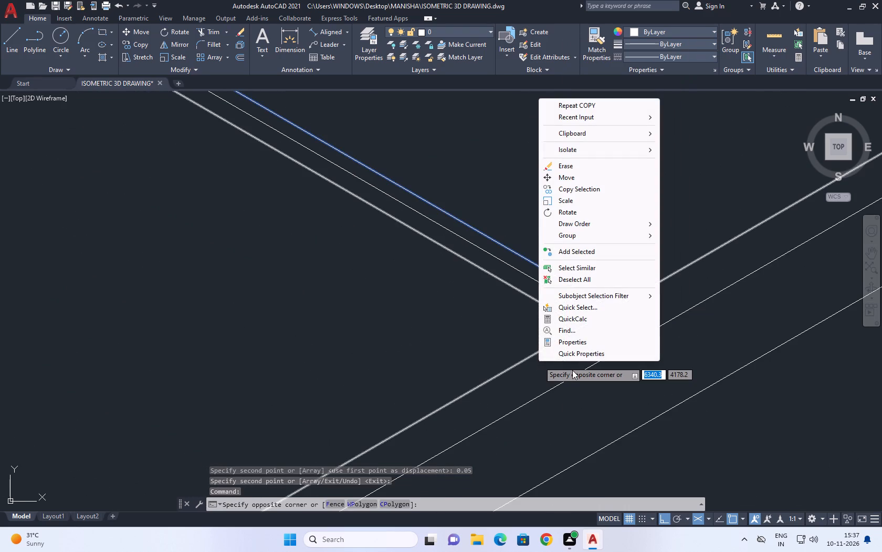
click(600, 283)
Erase the middle line of the three closely spaced cross lines nearer the front edge.
scroll(597, 287, up, 2)
click(569, 319)
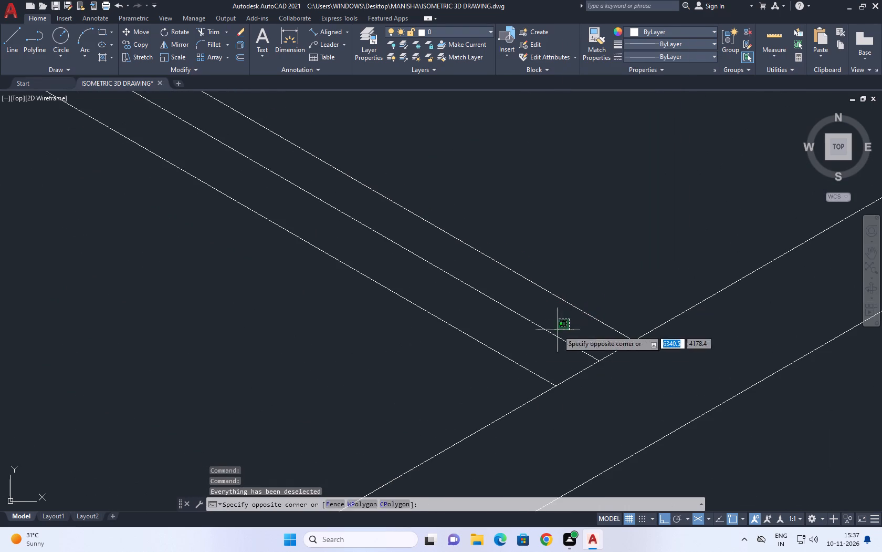
click(527, 345)
right_click(614, 220)
click(643, 287)
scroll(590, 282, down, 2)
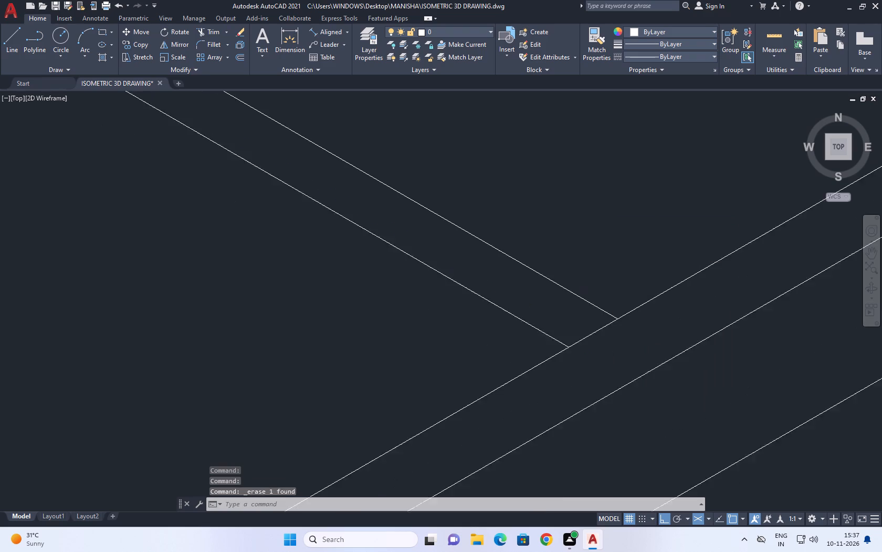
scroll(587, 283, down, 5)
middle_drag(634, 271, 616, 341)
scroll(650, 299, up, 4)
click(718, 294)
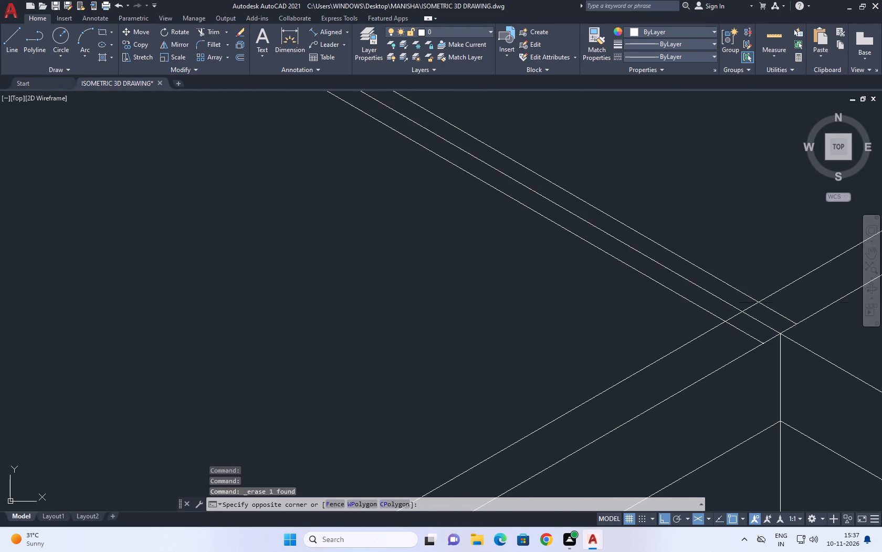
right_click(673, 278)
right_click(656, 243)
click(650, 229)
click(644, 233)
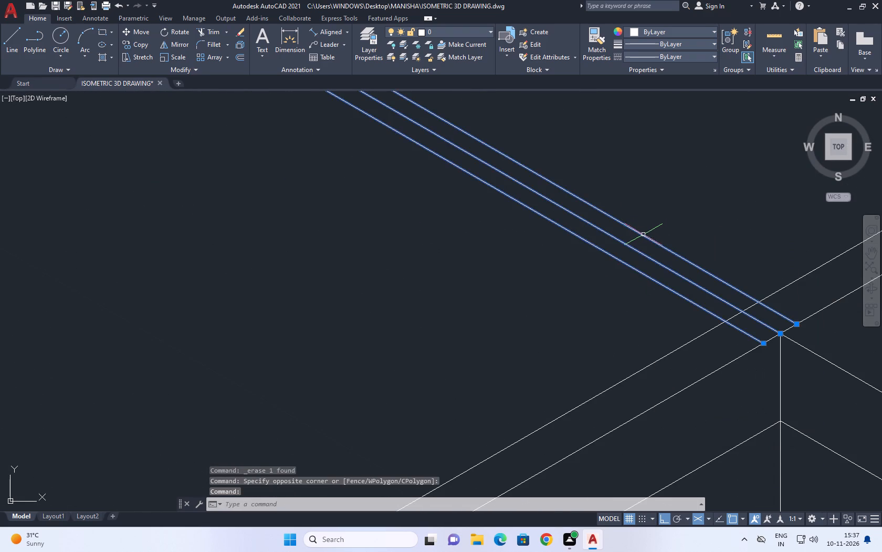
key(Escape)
Erase the middle line of the three closely spaced cross lines at the bay's back corner.
click(657, 258)
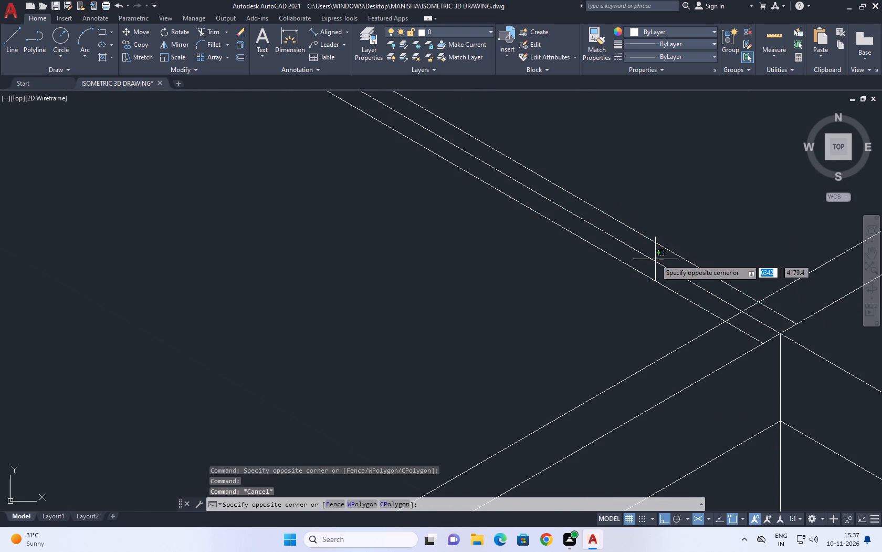
click(653, 261)
right_drag(637, 212, 638, 206)
click(664, 278)
Trim the ends of the back-corner cross-line pair that overrun the inner roof line above the vertical corner edge, and end trimming.
scroll(626, 288, down, 1)
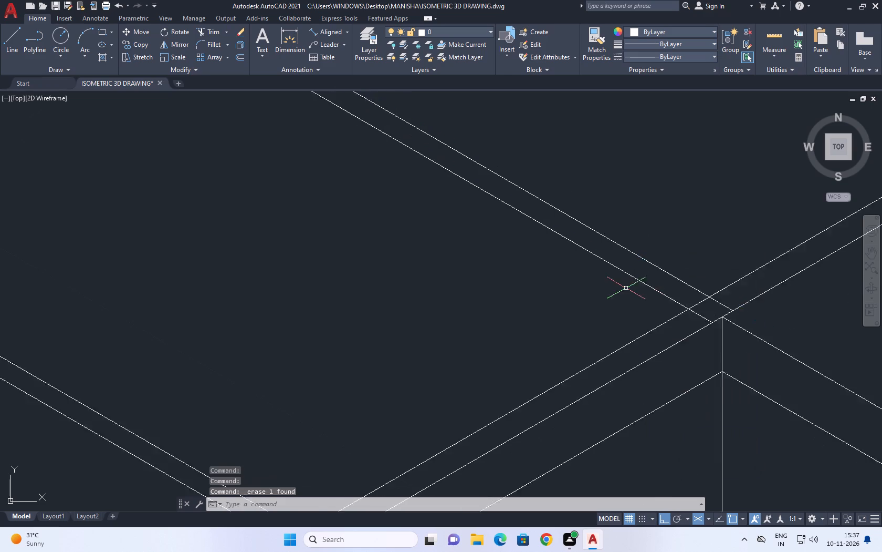
scroll(626, 288, down, 2)
middle_drag(699, 292, 645, 326)
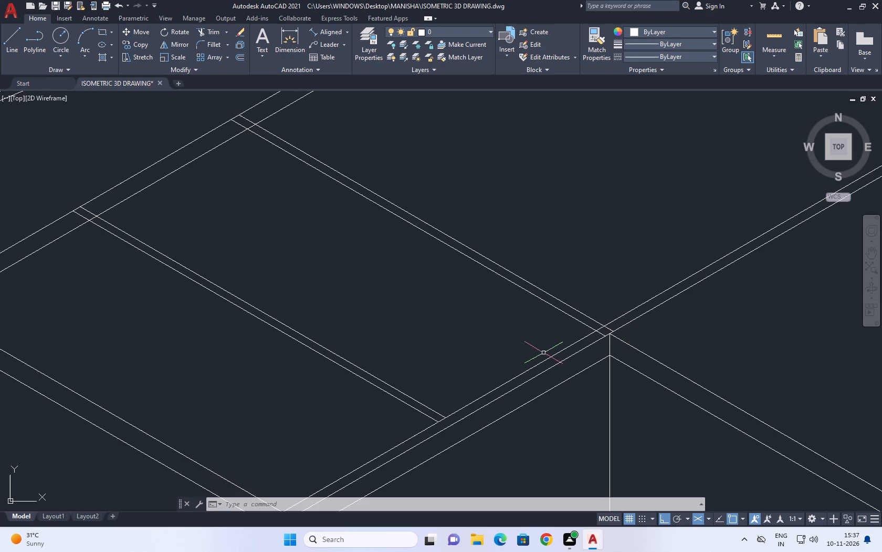
drag(206, 30, 217, 32)
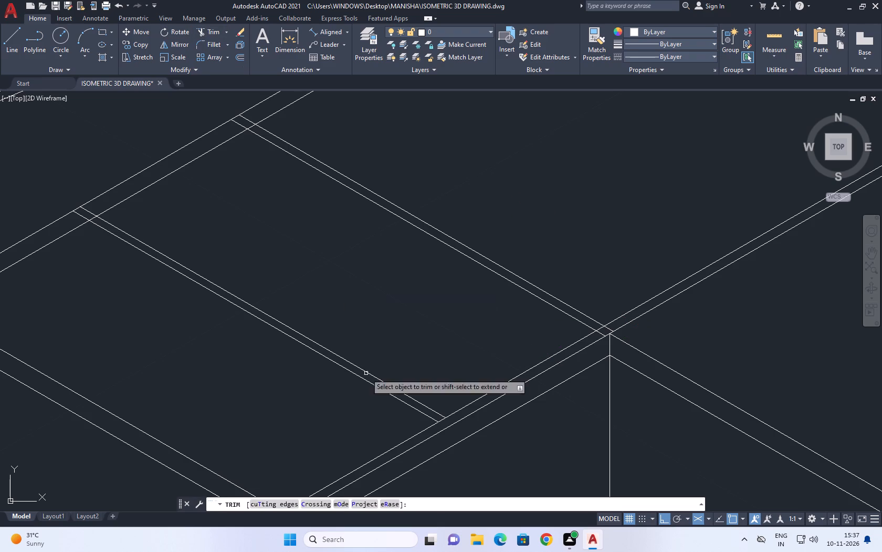
scroll(596, 325, up, 3)
click(659, 342)
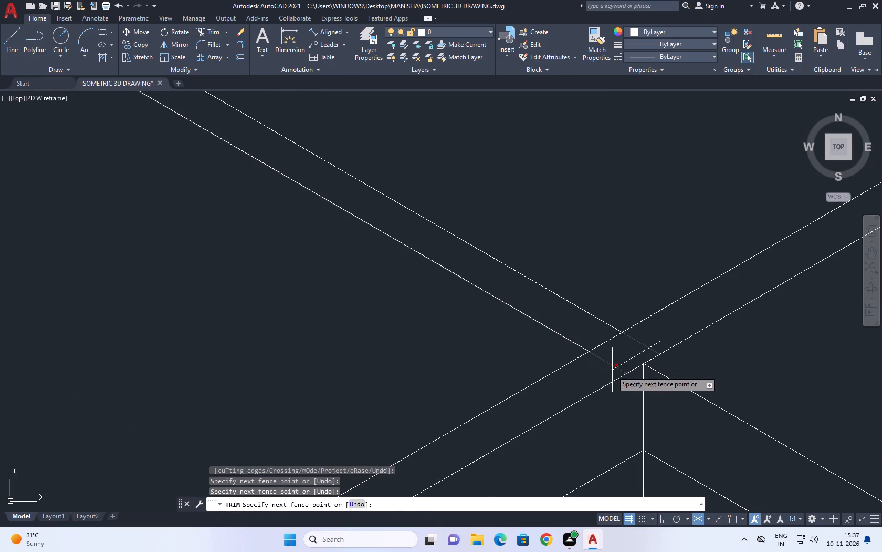
click(587, 372)
right_click(605, 284)
click(628, 308)
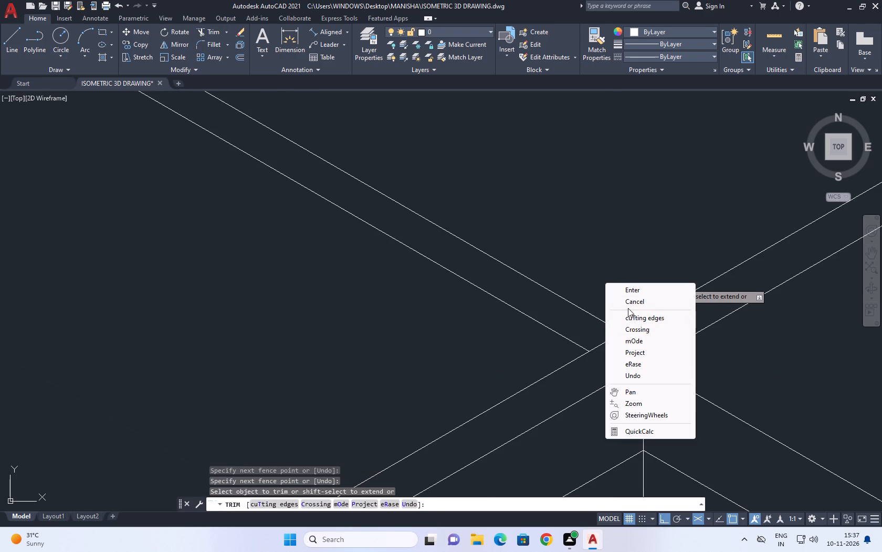
click(628, 308)
click(629, 308)
click(626, 301)
Trim the opposite ends of the cross-line pair nearer the front edge where they run between the far double roof lines.
scroll(610, 302, down, 6)
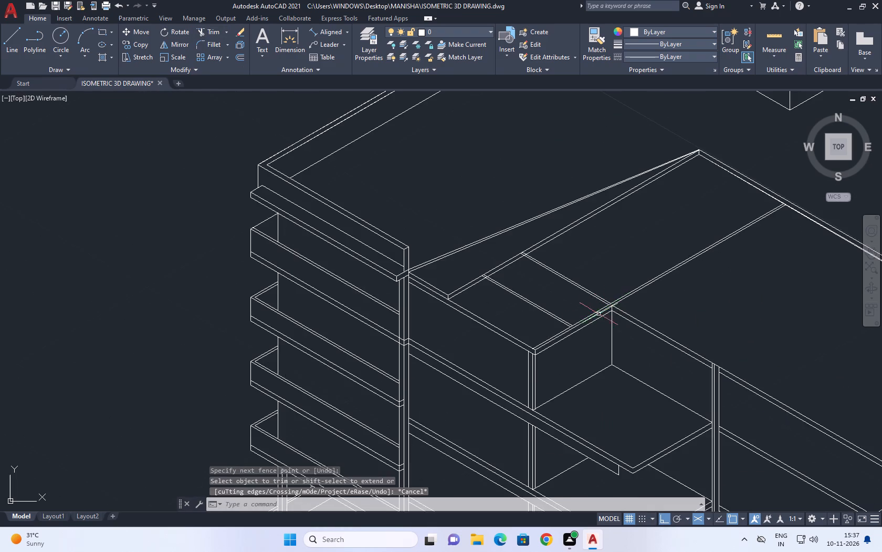
scroll(529, 367, up, 4)
middle_drag(542, 329, 516, 375)
scroll(516, 376, down, 3)
middle_drag(560, 355, 553, 379)
scroll(553, 379, up, 1)
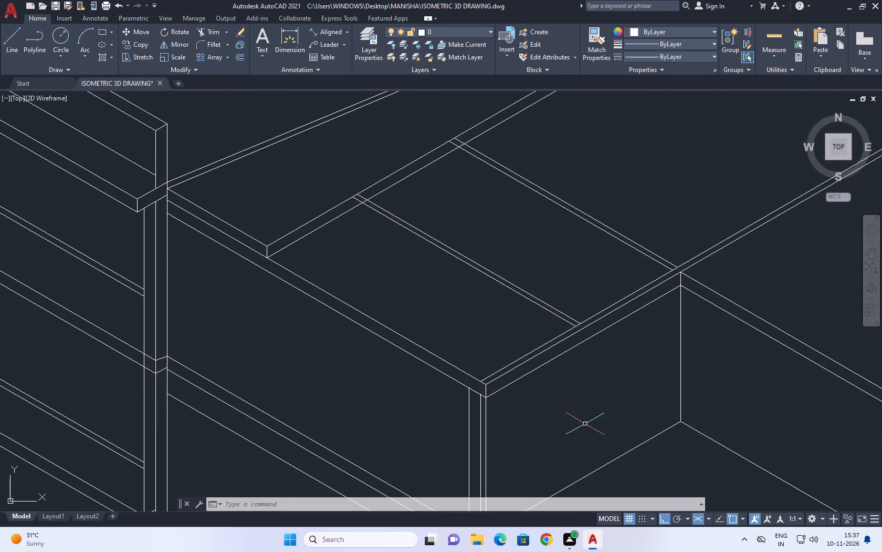
middle_drag(545, 349, 532, 378)
click(202, 28)
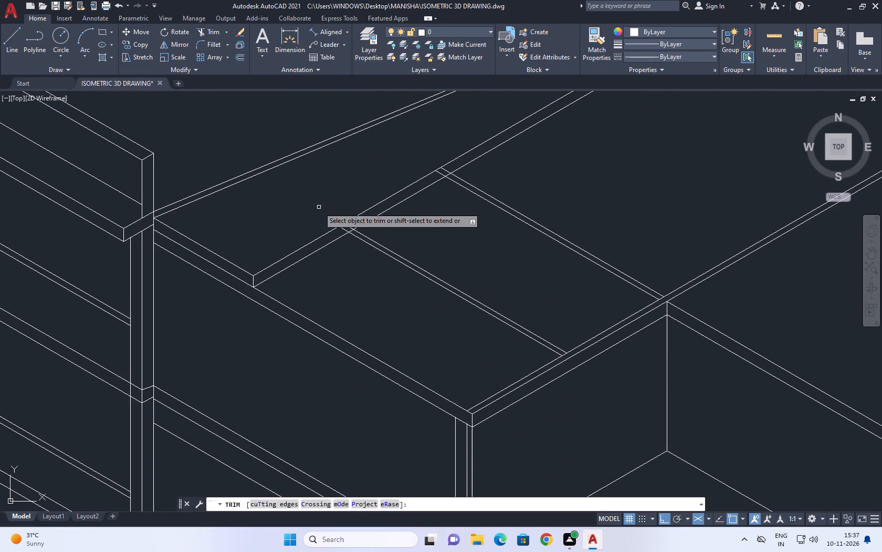
scroll(324, 237, up, 3)
click(357, 224)
click(404, 198)
drag(409, 193, 404, 204)
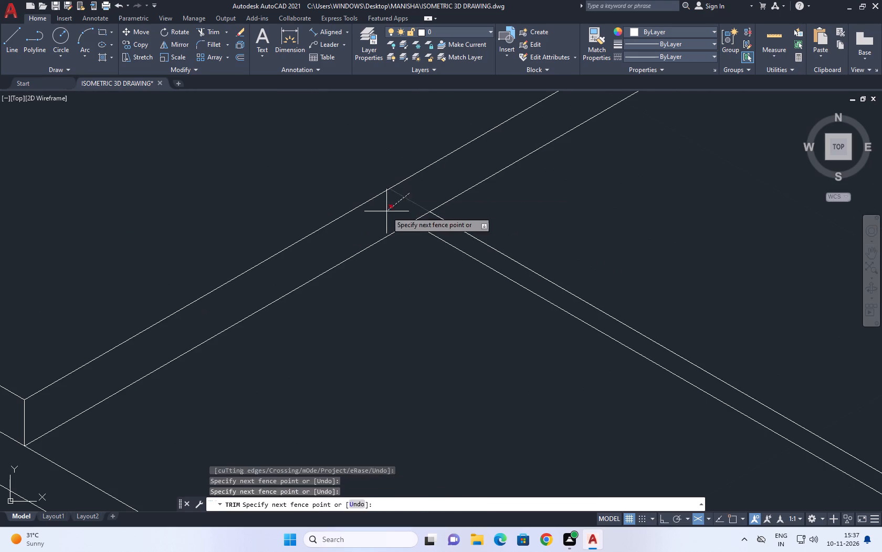
click(385, 211)
Trim the opposite ends of the back-corner cross-line pair where they run between the far double roof lines.
scroll(434, 211, down, 3)
middle_drag(524, 254, 523, 282)
scroll(530, 198, up, 3)
click(520, 131)
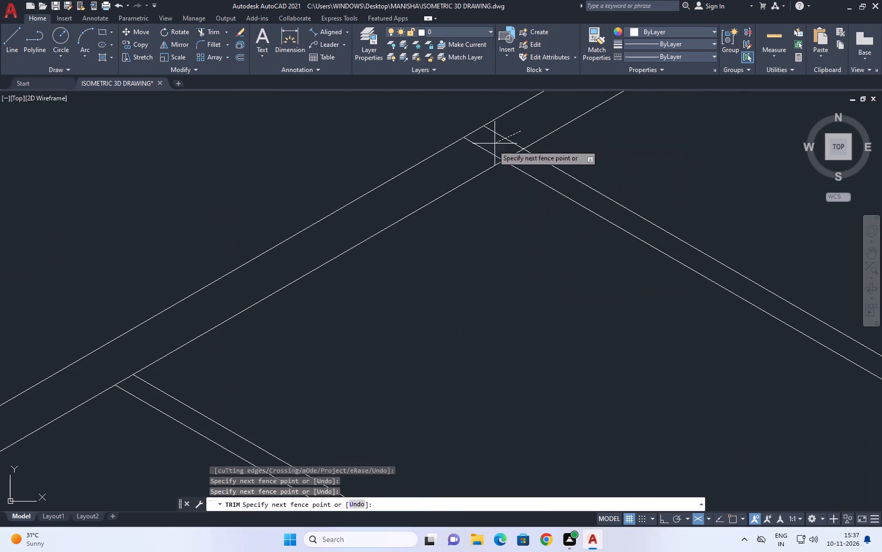
click(456, 161)
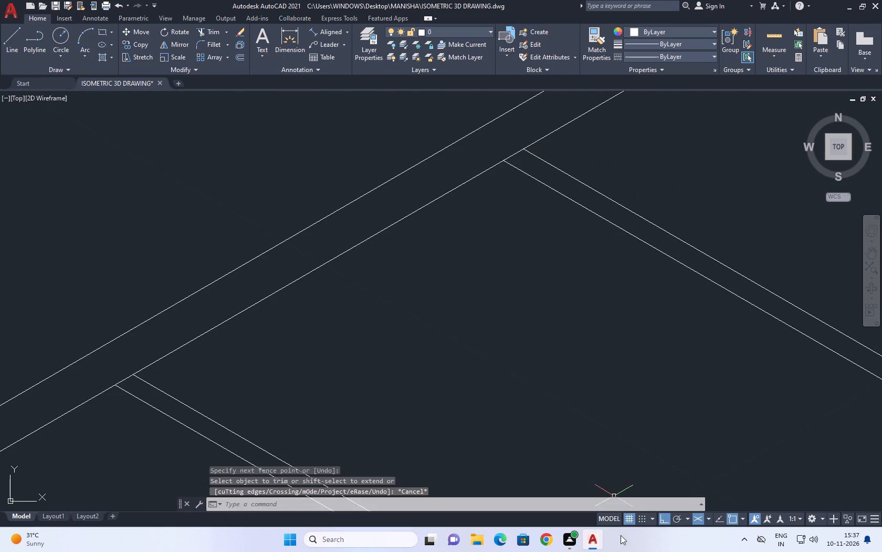
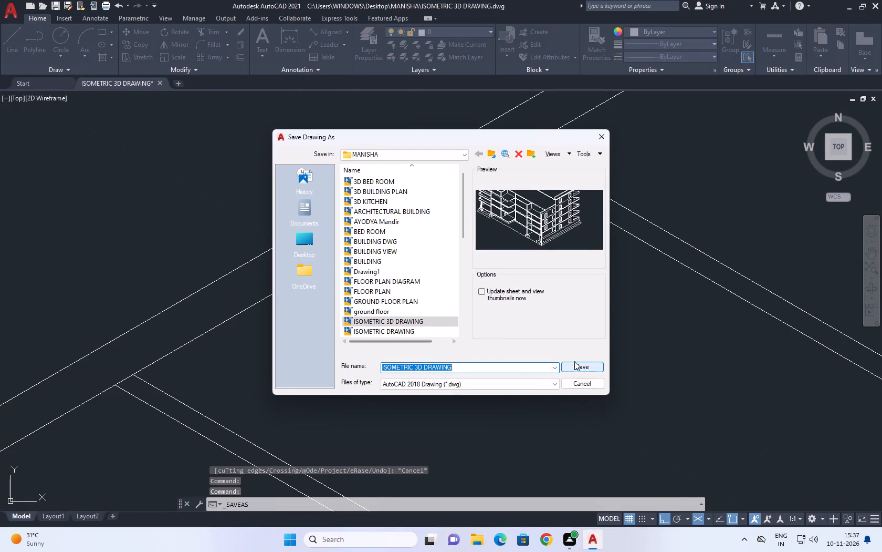
Save the drawing under the name ISOMETRIC 3D DRAWING in AutoCAD 2018 format, replacing the existing file.
click(578, 367)
click(433, 293)
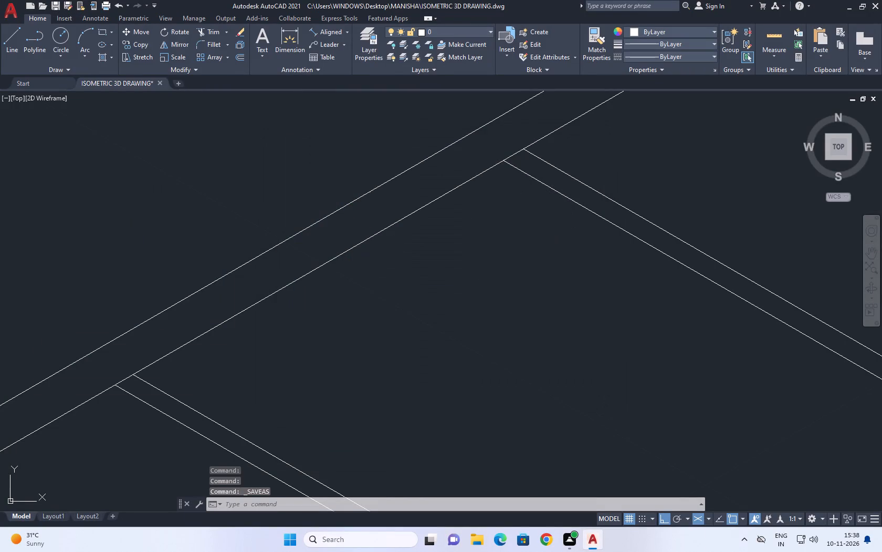
scroll(419, 310, down, 3)
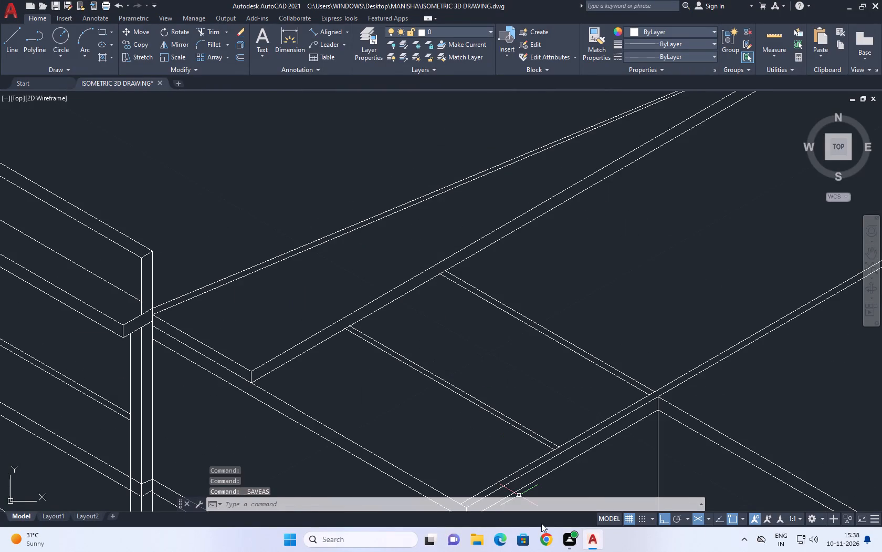
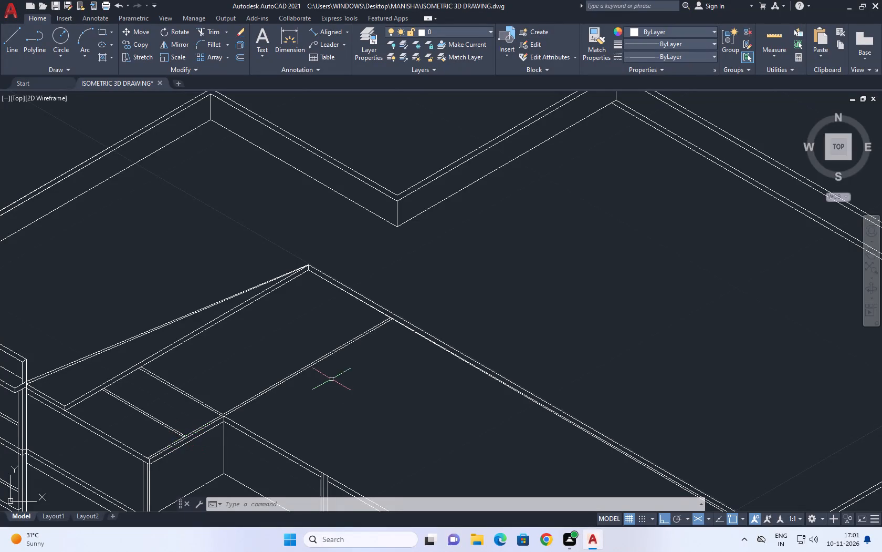
Examine the building from the roof down to the column footings and the ground line in front of them.
scroll(436, 236, down, 3)
middle_drag(457, 240, 364, 255)
scroll(395, 401, up, 2)
middle_drag(332, 212, 337, 269)
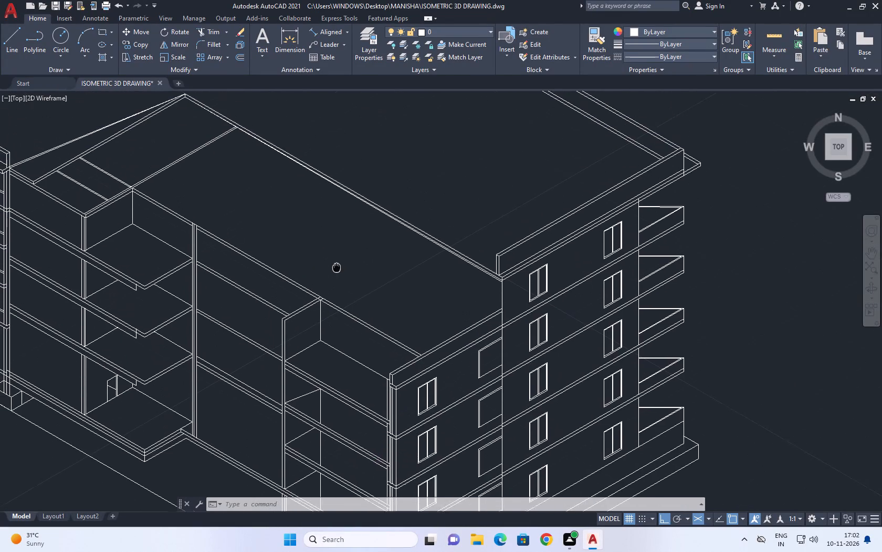
middle_drag(337, 269, 338, 280)
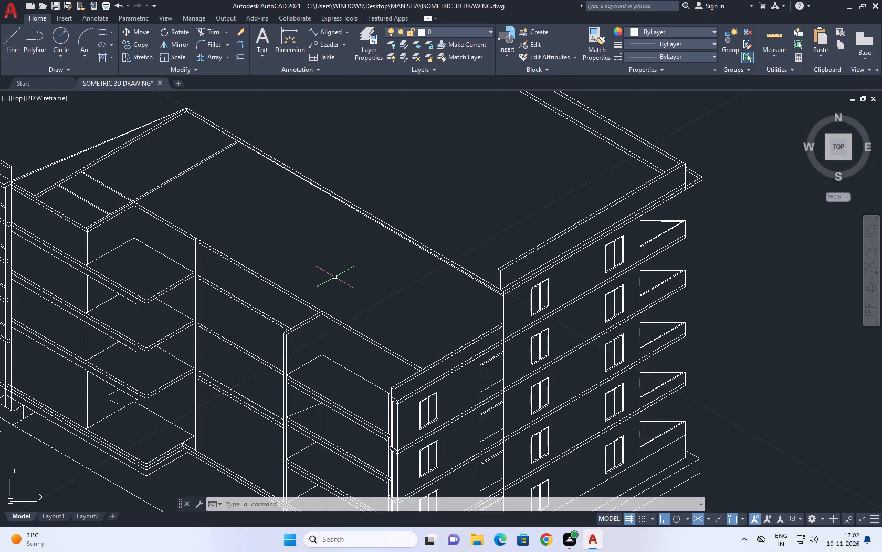
scroll(321, 278, down, 2)
middle_drag(368, 344, 386, 297)
scroll(368, 310, up, 2)
middle_drag(319, 312, 324, 313)
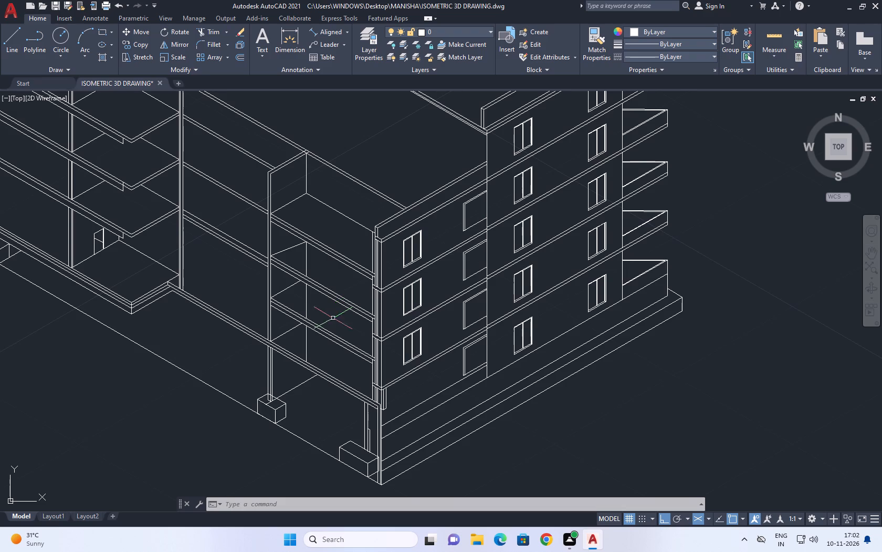
scroll(320, 410, up, 1)
middle_drag(284, 407, 409, 332)
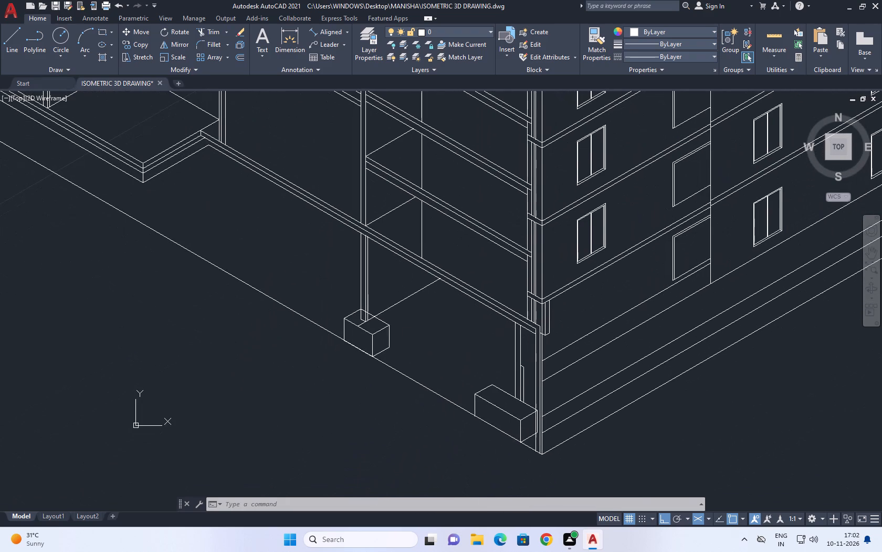
middle_drag(419, 267, 449, 399)
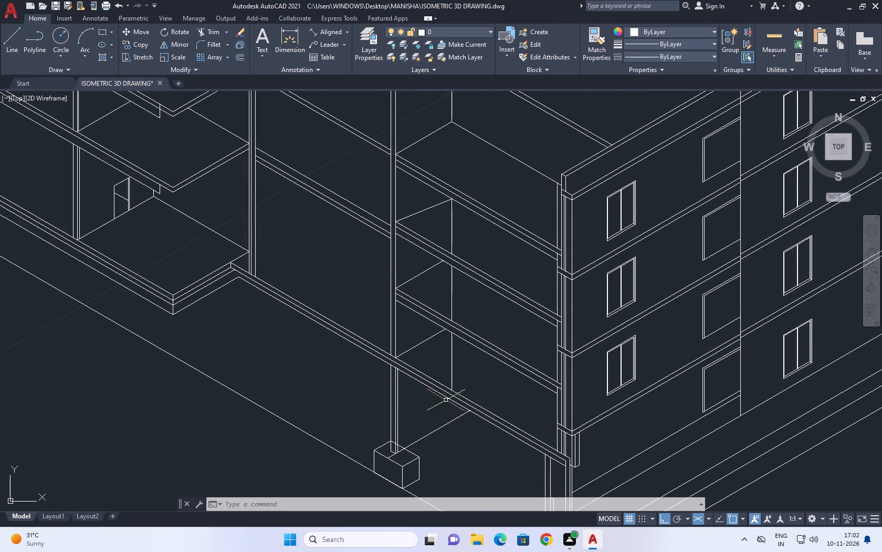
scroll(459, 377, down, 1)
middle_drag(447, 396, 420, 372)
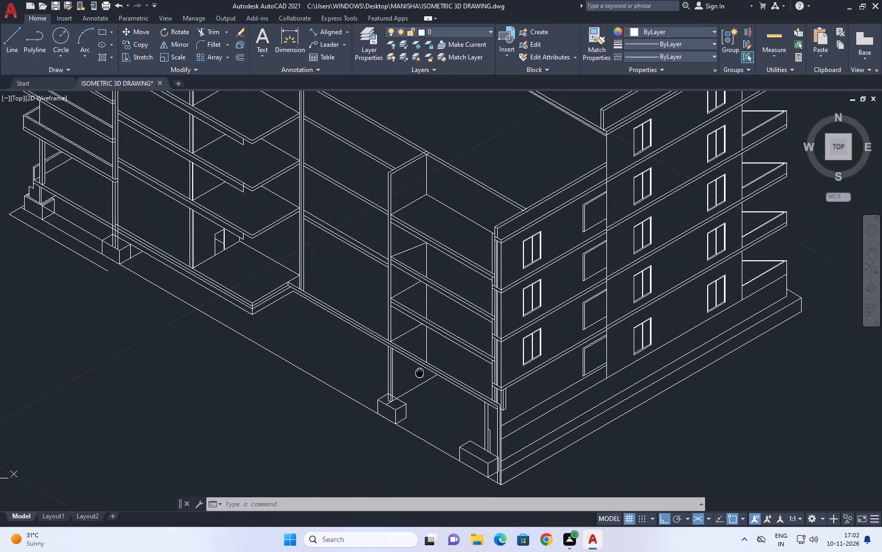
middle_drag(420, 372, 475, 339)
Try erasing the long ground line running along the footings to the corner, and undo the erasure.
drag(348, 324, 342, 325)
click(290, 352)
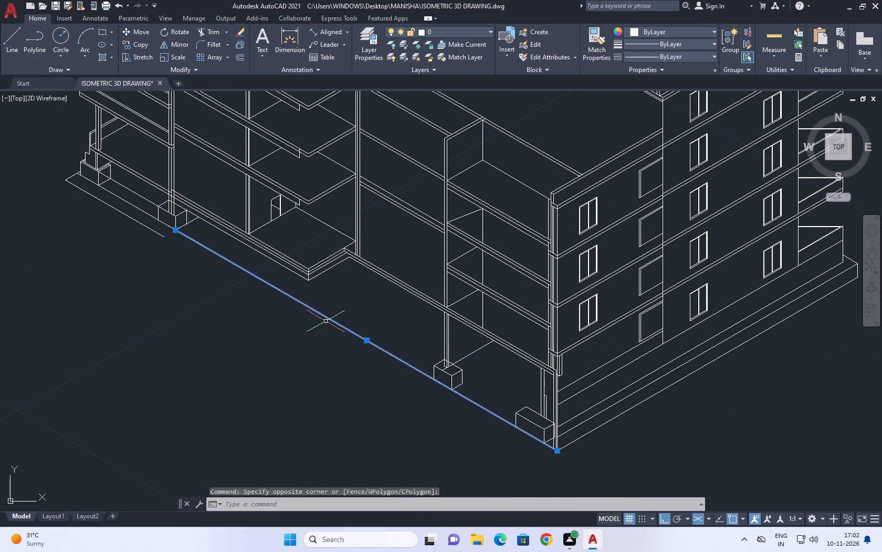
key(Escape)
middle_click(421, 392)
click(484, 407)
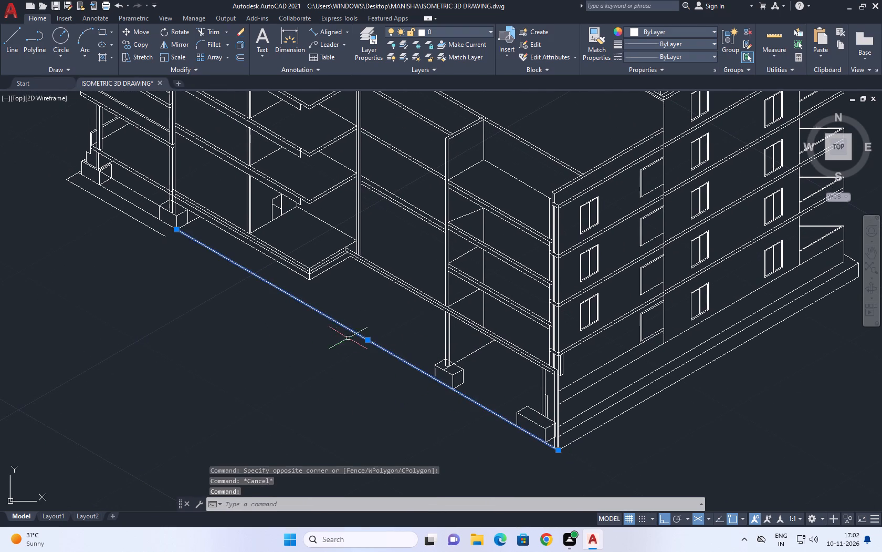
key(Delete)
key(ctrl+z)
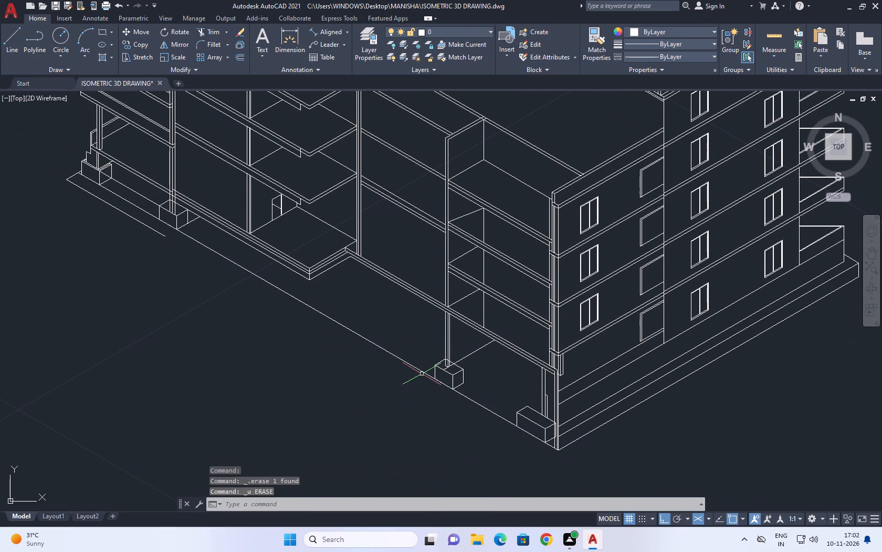
Trim the ground line between the front footings and the stray segment crossing the middle footing's top face.
text(TR)
key(space)
click(403, 339)
click(376, 376)
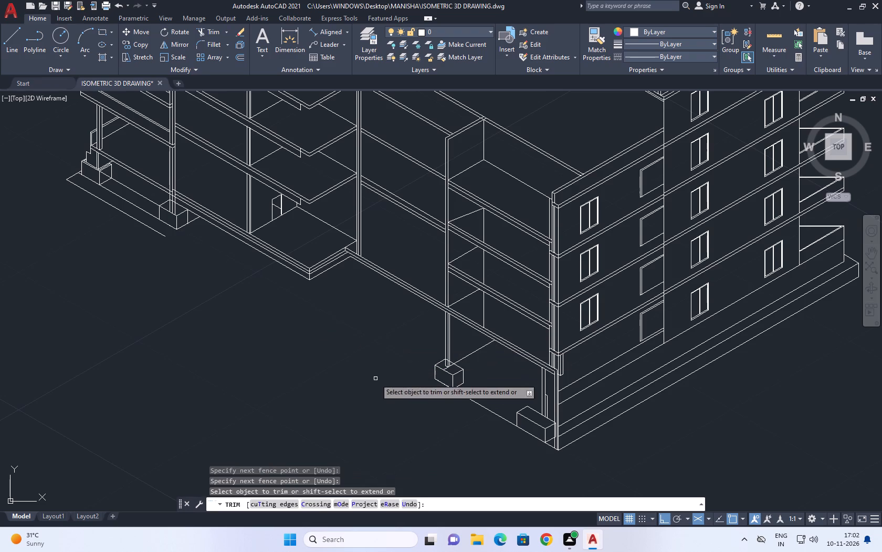
scroll(295, 300, down, 1)
click(418, 373)
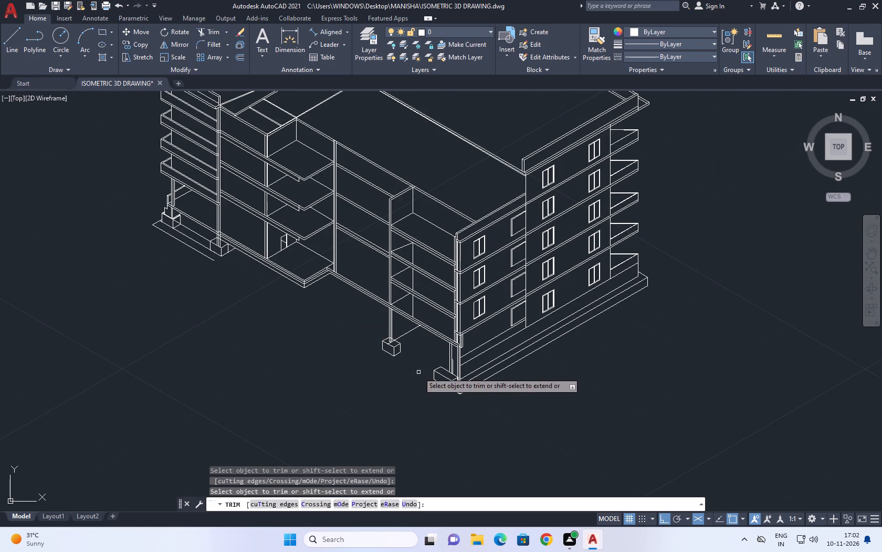
middle_drag(424, 386, 481, 392)
scroll(449, 347, up, 5)
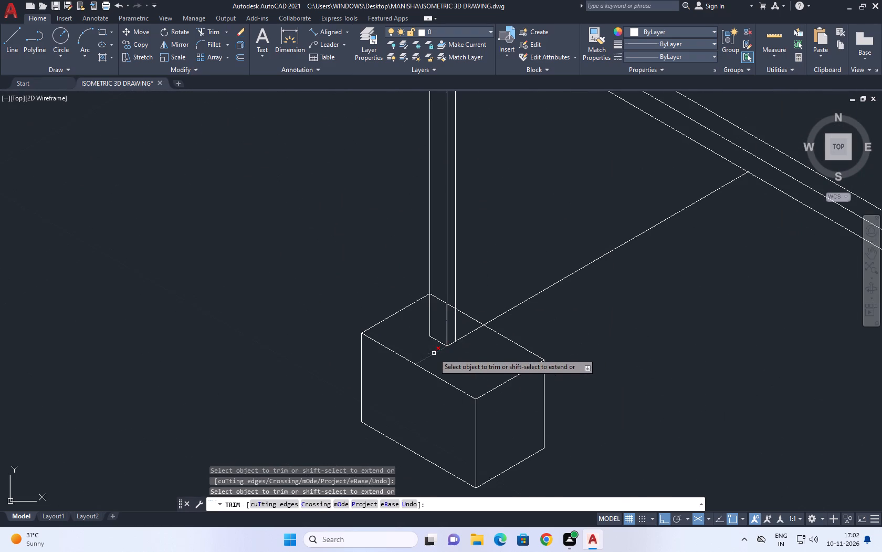
click(430, 353)
click(459, 360)
scroll(435, 359, down, 4)
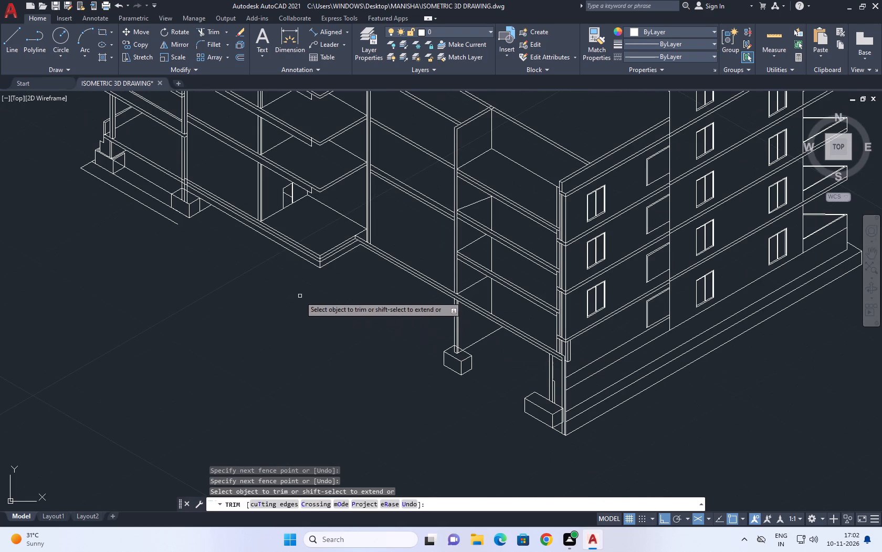
key(Escape)
Erase the loose line lying outside the building, parallel to the two far-end footings.
middle_drag(188, 247, 388, 319)
scroll(347, 289, up, 3)
click(367, 267)
drag(300, 238, 291, 236)
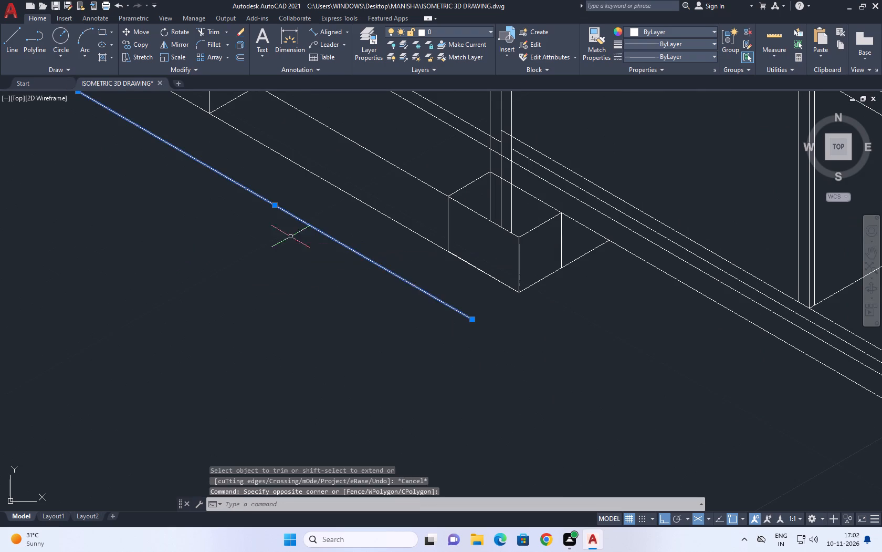
key(Delete)
Shorten the short line at the outermost far-end footing by stretching its free end back to the ground line's endpoint.
scroll(487, 428, down, 2)
scroll(290, 268, up, 1)
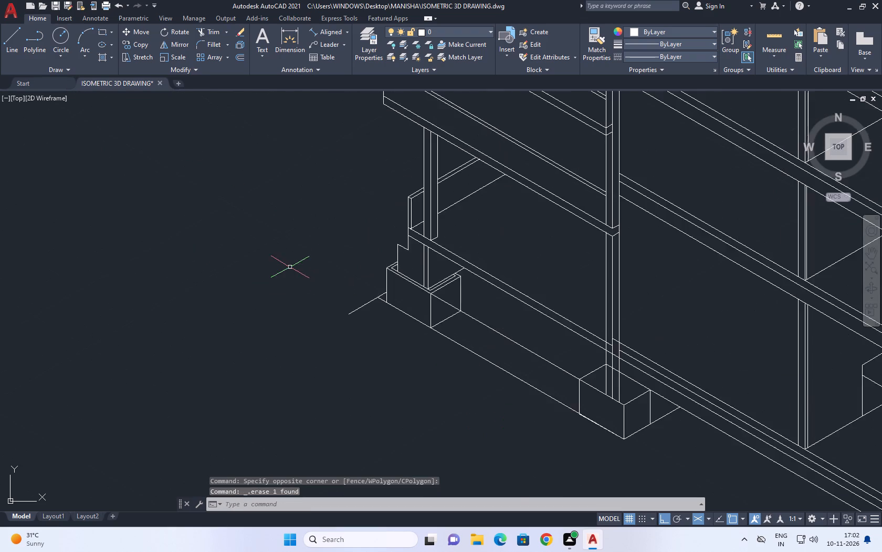
scroll(290, 267, up, 2)
drag(402, 371, 396, 358)
drag(360, 306, 350, 302)
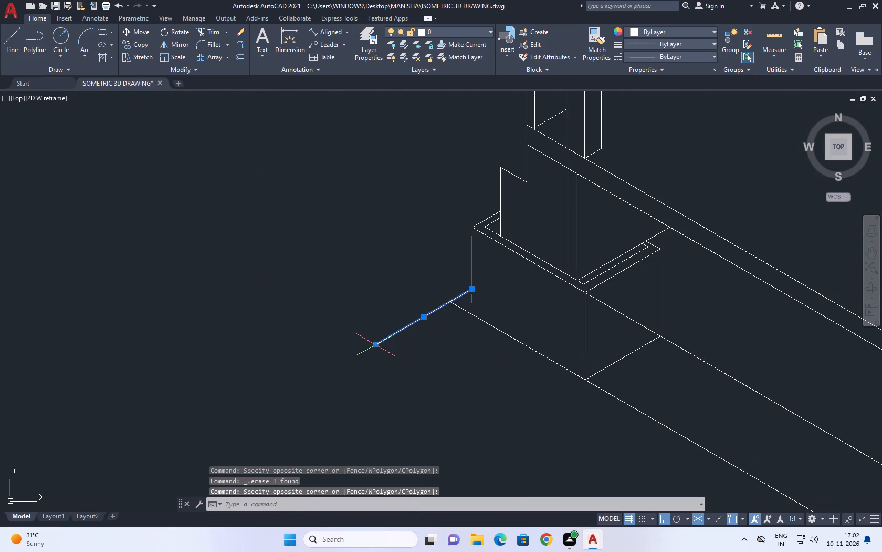
drag(375, 343, 382, 333)
click(449, 301)
key(Escape)
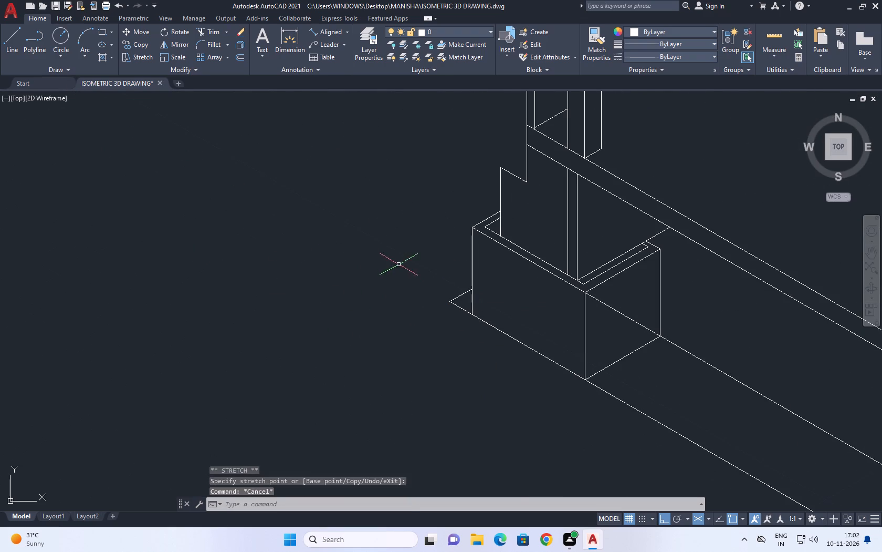
Trim the two lines connecting the outermost footing to the second footing, including the segment crossing the outermost footing's side face.
scroll(398, 264, down, 4)
scroll(437, 285, up, 5)
middle_drag(458, 256, 462, 269)
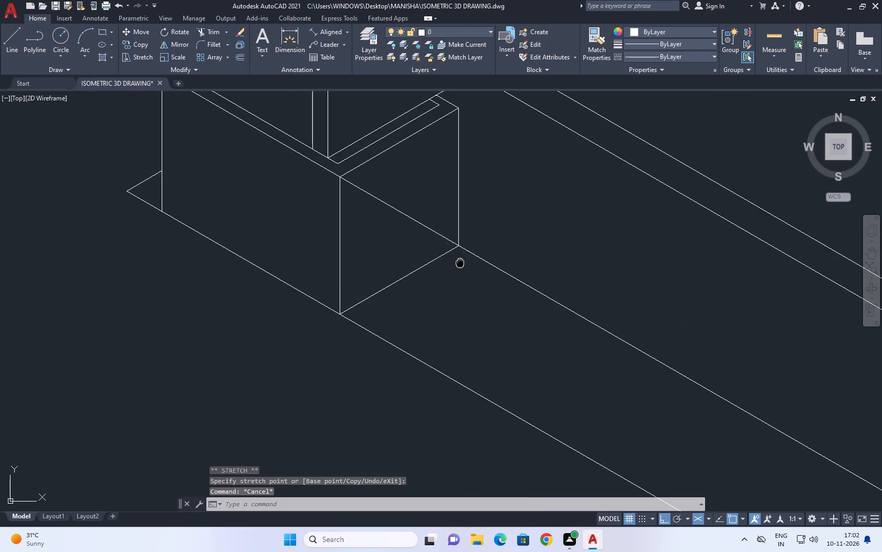
middle_drag(462, 269, 478, 342)
key(t)
text(R)
key(space)
click(560, 350)
drag(537, 381, 537, 386)
scroll(462, 298, down, 2)
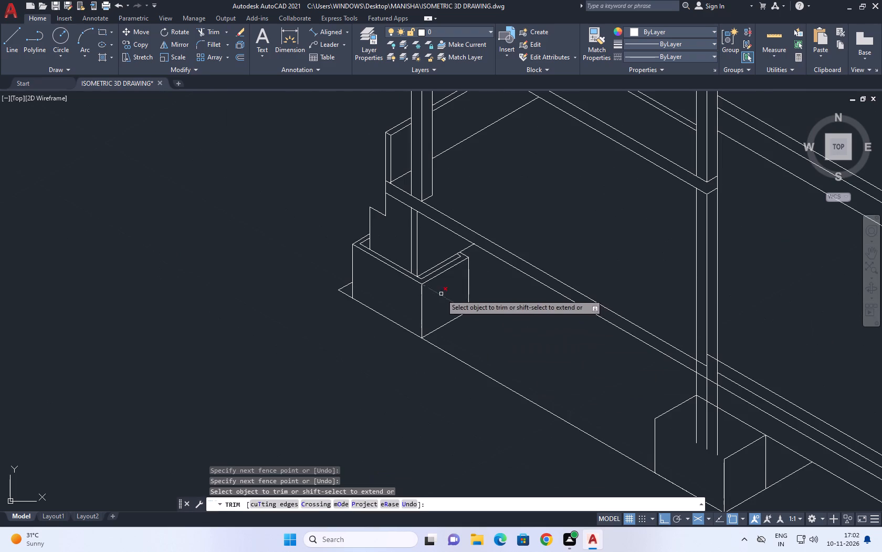
click(441, 294)
drag(481, 359, 483, 369)
click(455, 403)
scroll(463, 354, down, 2)
key(Escape)
Draw a line along the second footing's front top edge, joining its two open top corners.
scroll(549, 386, up, 2)
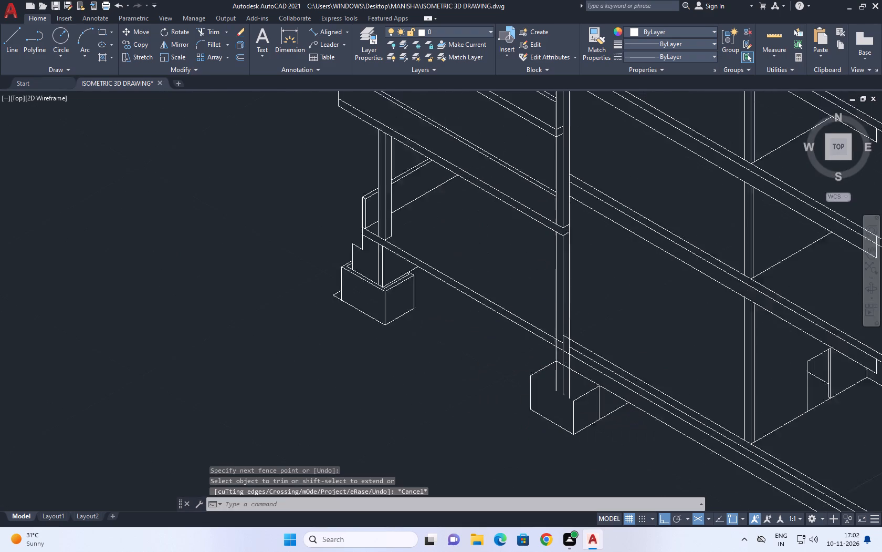
middle_drag(587, 395, 574, 374)
text(L)
key(space)
middle_drag(590, 373, 489, 347)
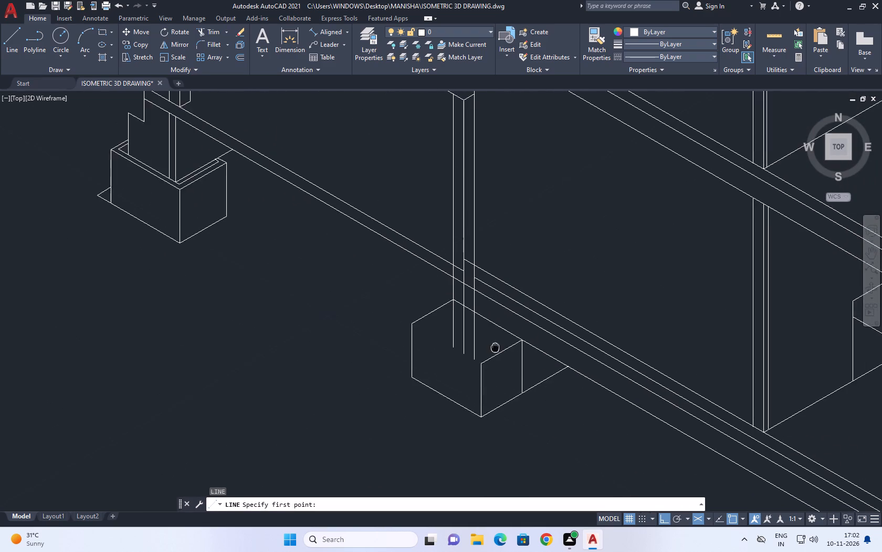
middle_drag(489, 347, 486, 347)
scroll(485, 347, up, 1)
click(462, 374)
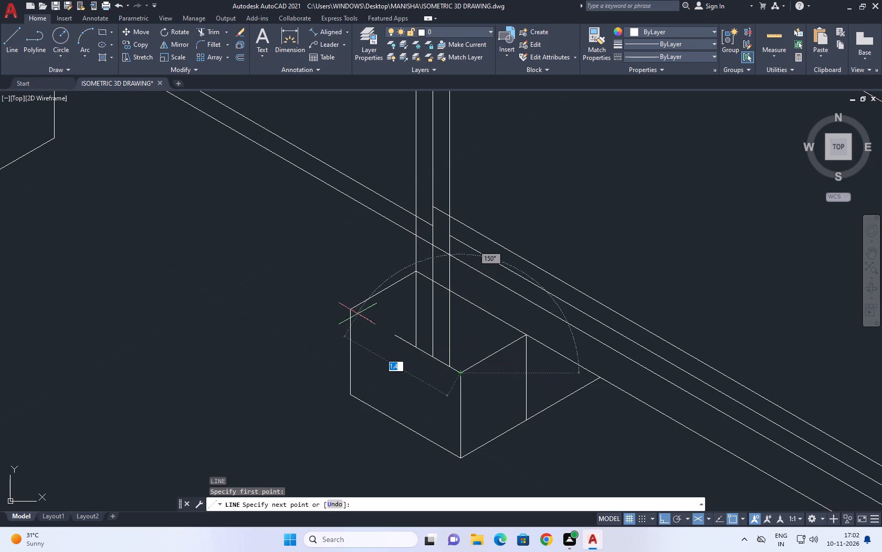
click(352, 307)
key(Escape)
Examine the remaining footings along the building up to the long footing at the front corner.
scroll(442, 328, down, 2)
middle_drag(474, 339, 409, 341)
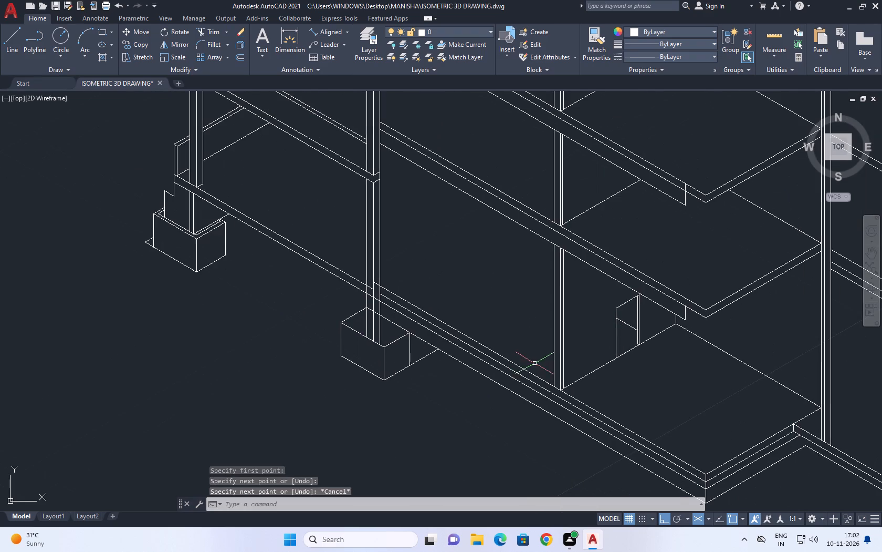
scroll(482, 359, up, 1)
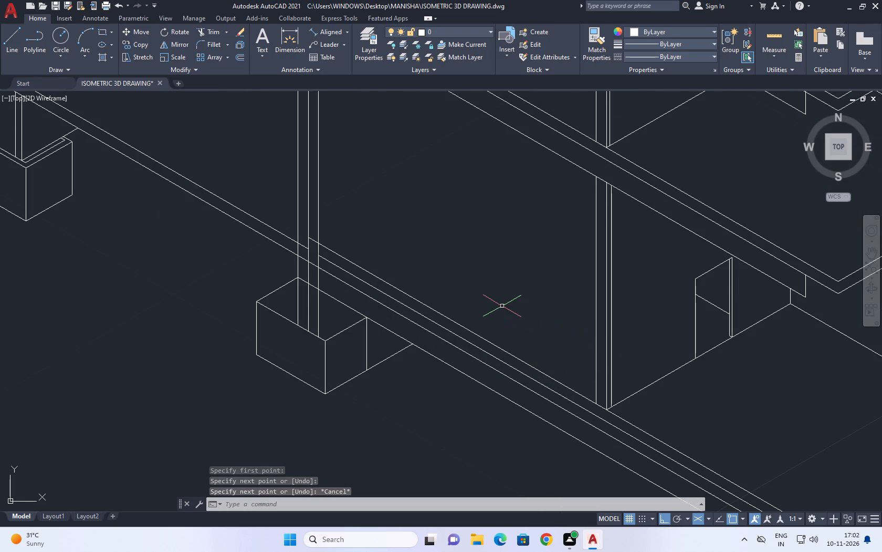
scroll(493, 384, down, 3)
middle_drag(548, 335, 377, 299)
scroll(406, 318, down, 1)
middle_drag(641, 359, 623, 357)
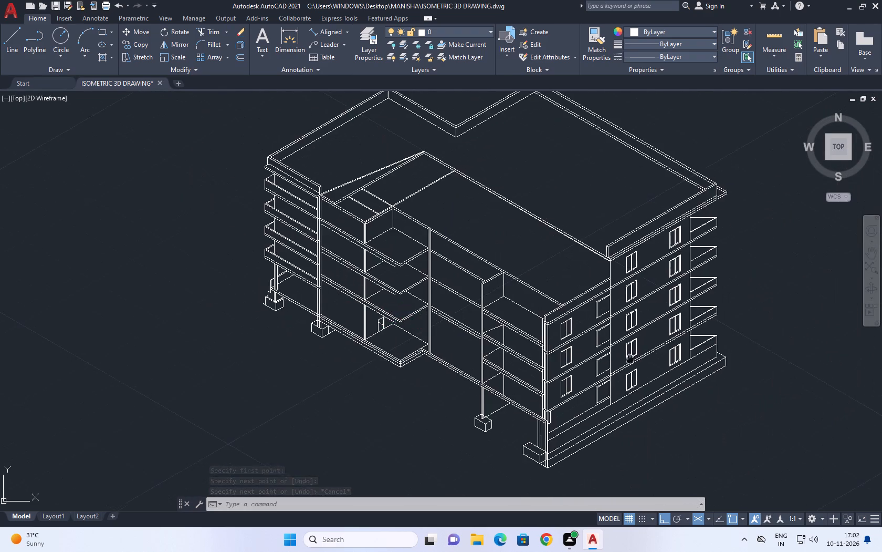
middle_drag(623, 357, 501, 315)
scroll(406, 421, up, 4)
middle_drag(472, 414, 503, 406)
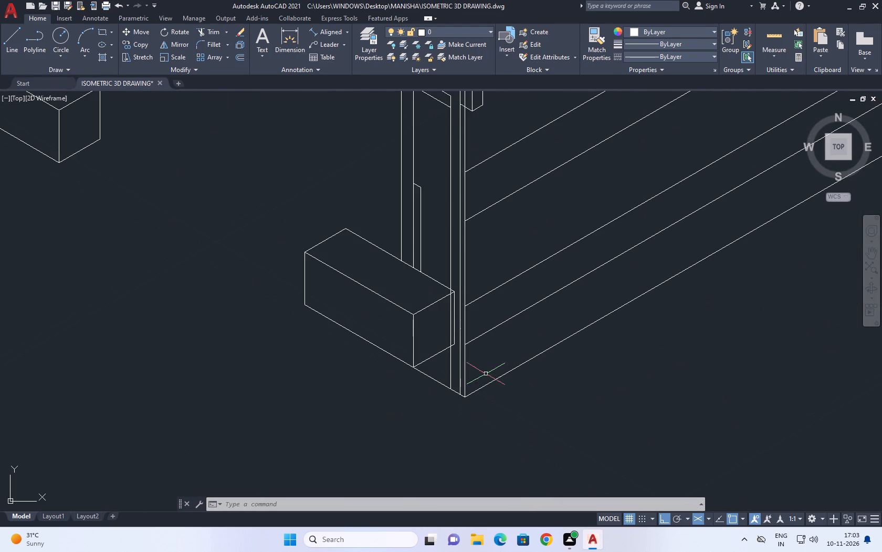
scroll(467, 316, up, 4)
scroll(433, 298, down, 4)
middle_drag(457, 309, 468, 329)
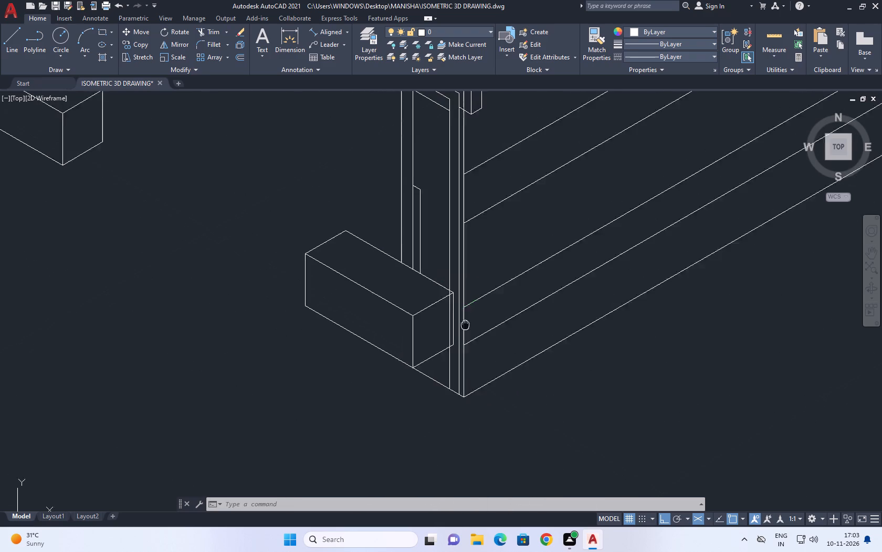
middle_drag(468, 329, 474, 339)
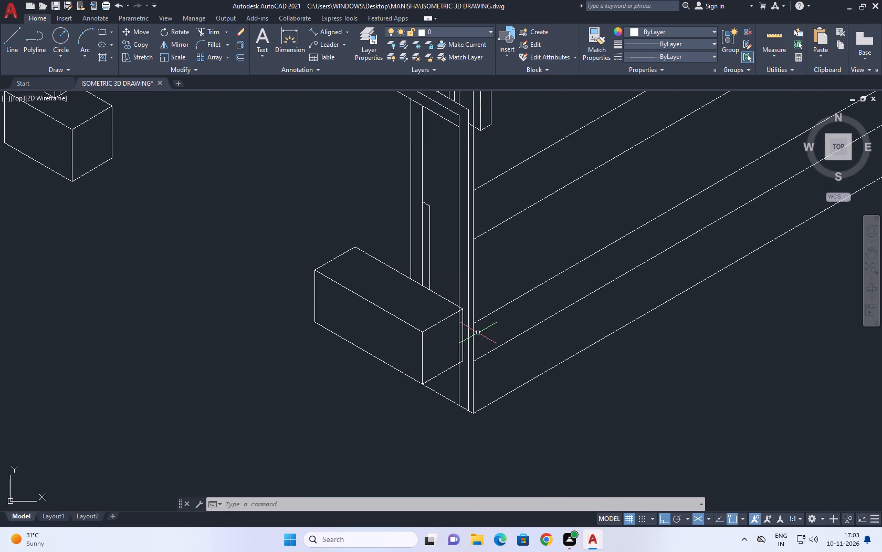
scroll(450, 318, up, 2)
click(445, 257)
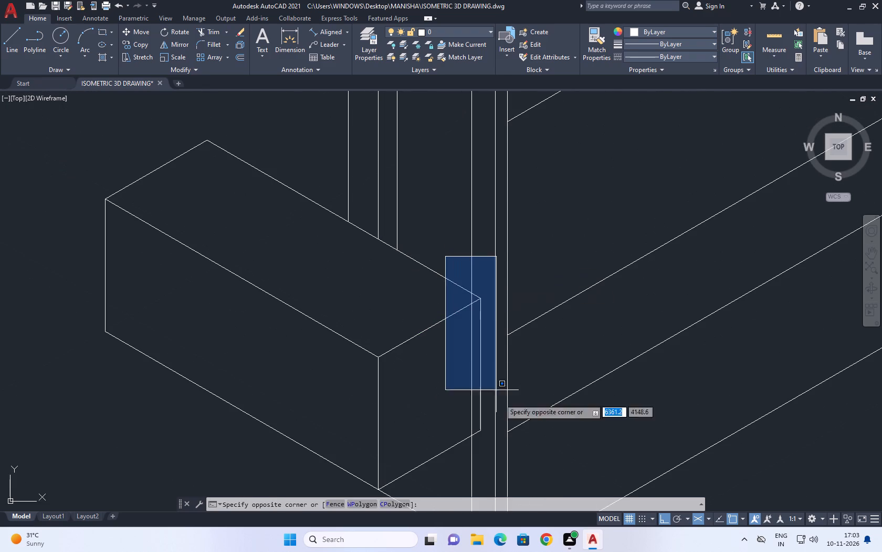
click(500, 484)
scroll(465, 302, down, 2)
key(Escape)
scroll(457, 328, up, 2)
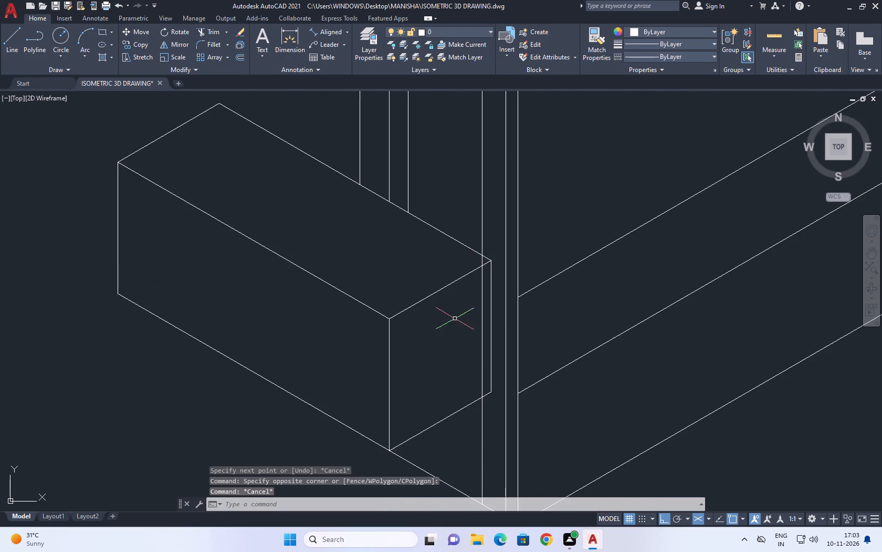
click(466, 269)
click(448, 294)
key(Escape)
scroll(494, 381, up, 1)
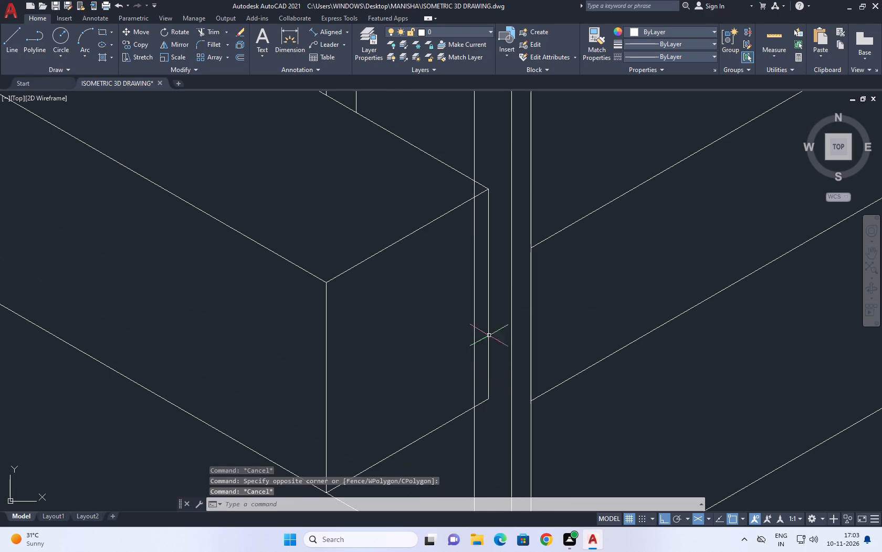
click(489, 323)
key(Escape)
Trim the long corner footing's top, vertical and bottom edges where they extend past the corner column's inner line.
key(t)
key(r)
key(space)
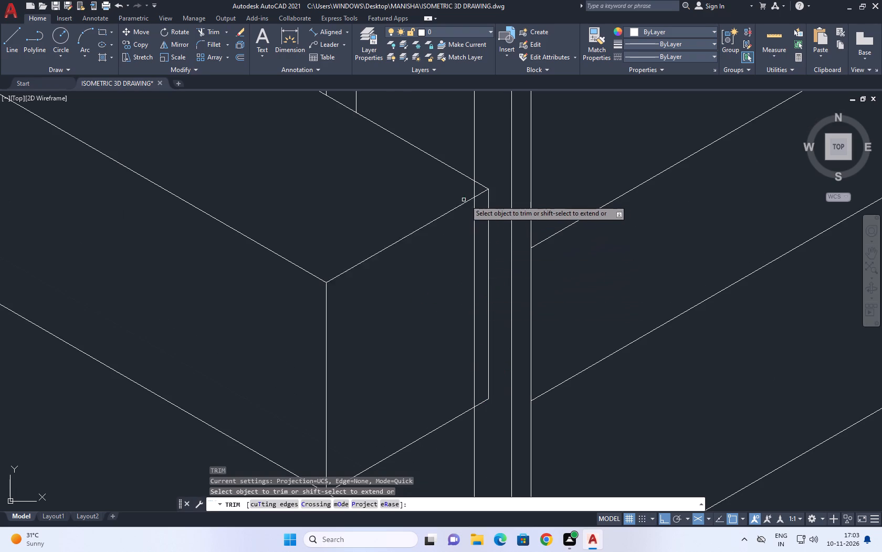
scroll(475, 181, up, 2)
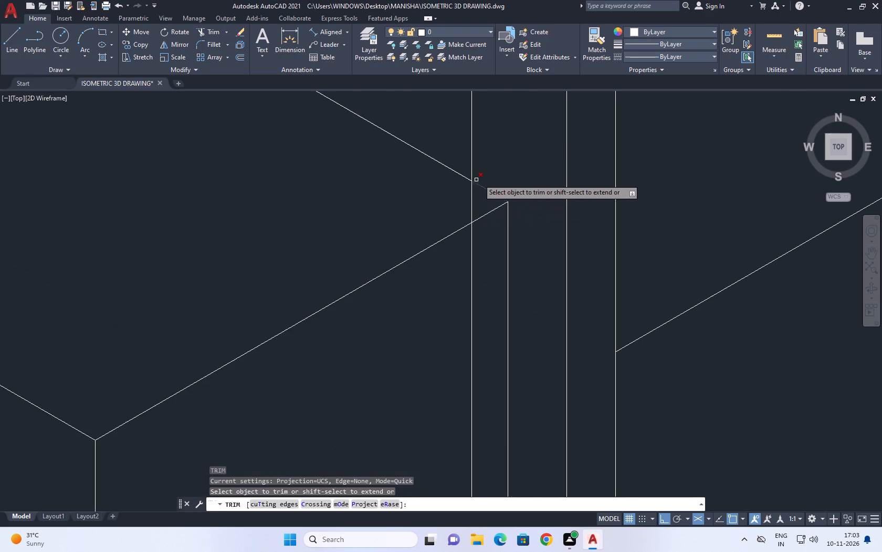
click(488, 177)
drag(476, 240, 477, 250)
click(518, 209)
drag(500, 242, 498, 254)
scroll(496, 192, down, 4)
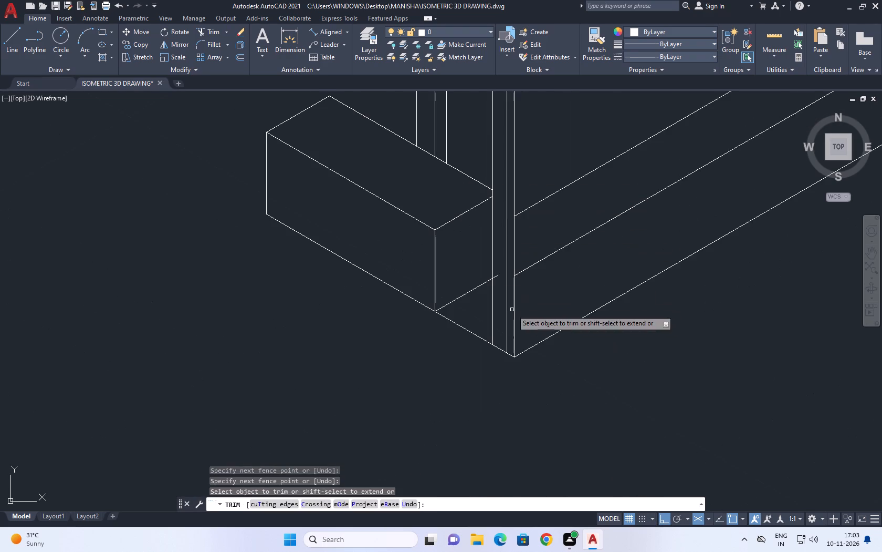
scroll(494, 283, up, 2)
click(495, 262)
click(498, 298)
scroll(499, 278, down, 5)
key(Escape)
scroll(513, 291, down, 2)
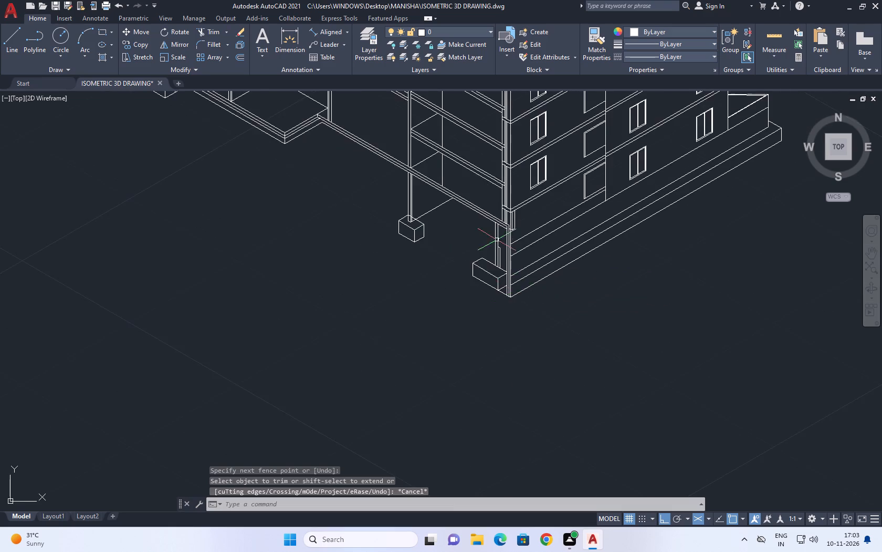
Examine the building's long side wall, its rear balconies and the complete isometric drawing.
middle_drag(500, 246, 510, 300)
middle_drag(540, 269, 467, 380)
scroll(467, 381, down, 1)
middle_drag(467, 380, 467, 382)
middle_drag(573, 321, 541, 331)
scroll(586, 321, up, 5)
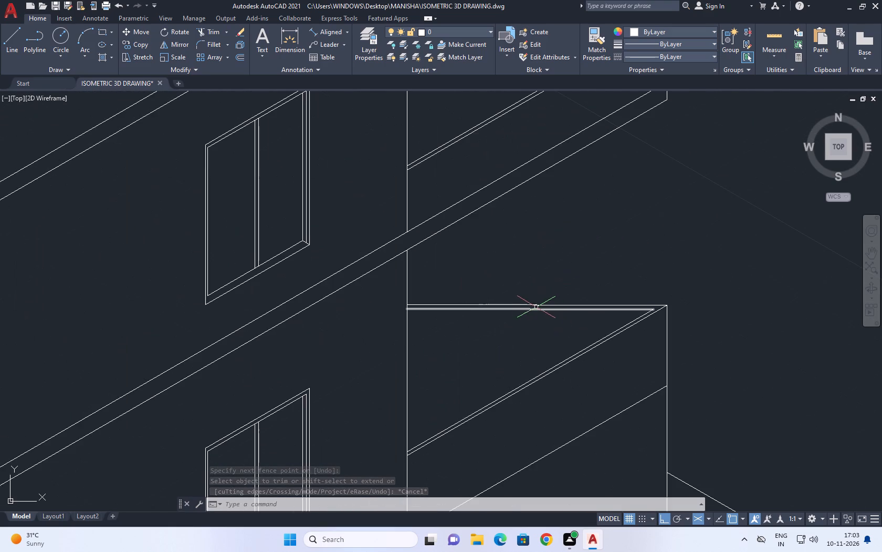
middle_drag(616, 309, 560, 318)
scroll(559, 318, up, 1)
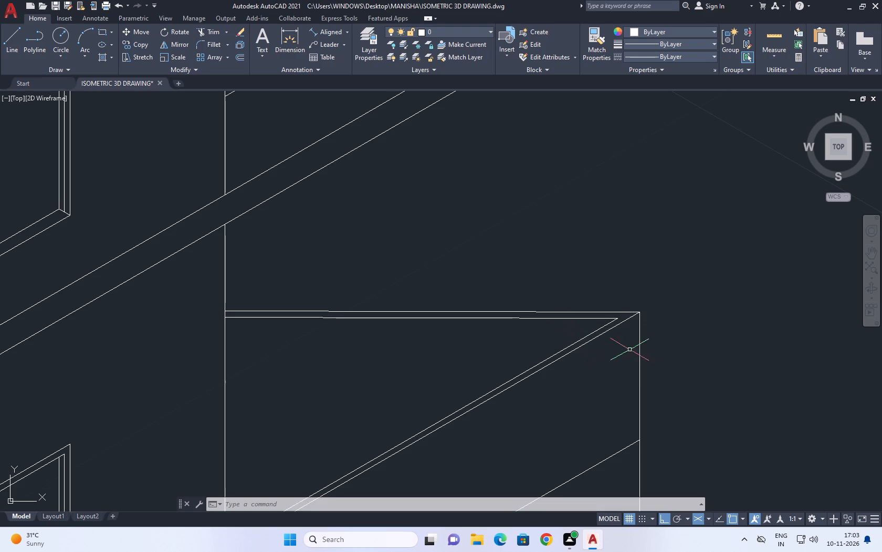
scroll(518, 257, down, 3)
middle_drag(321, 441, 403, 426)
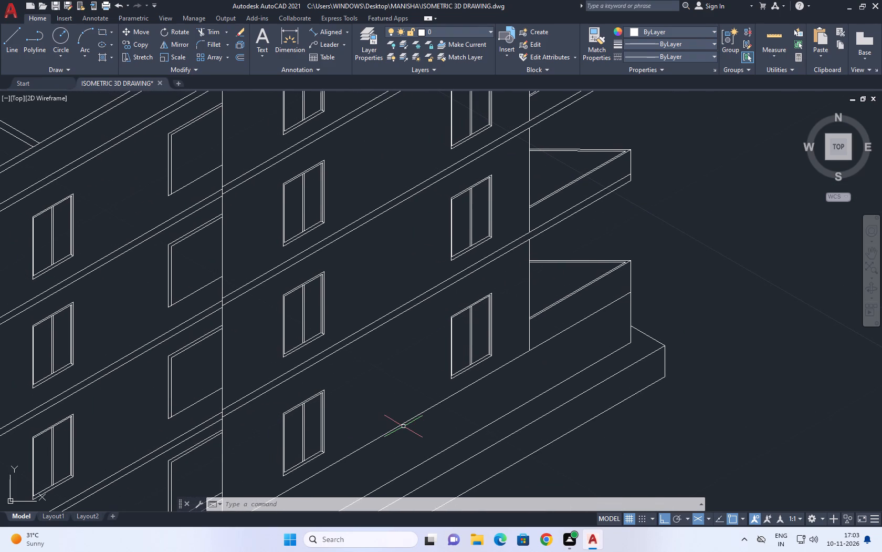
scroll(415, 396, down, 4)
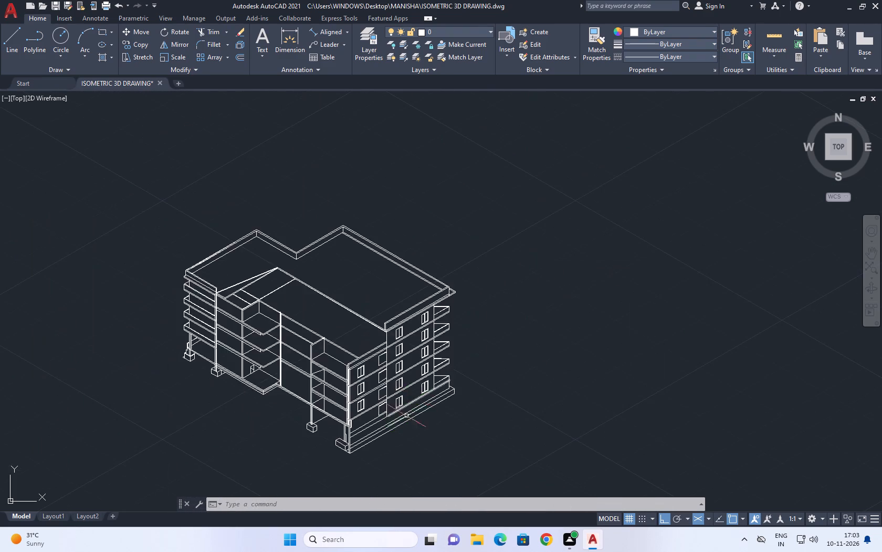
Draw a vertical column line from the slab edge beneath the lowest corner window down past the wall's upper base line.
scroll(367, 425, up, 4)
middle_drag(405, 421, 487, 413)
text(L)
key(space)
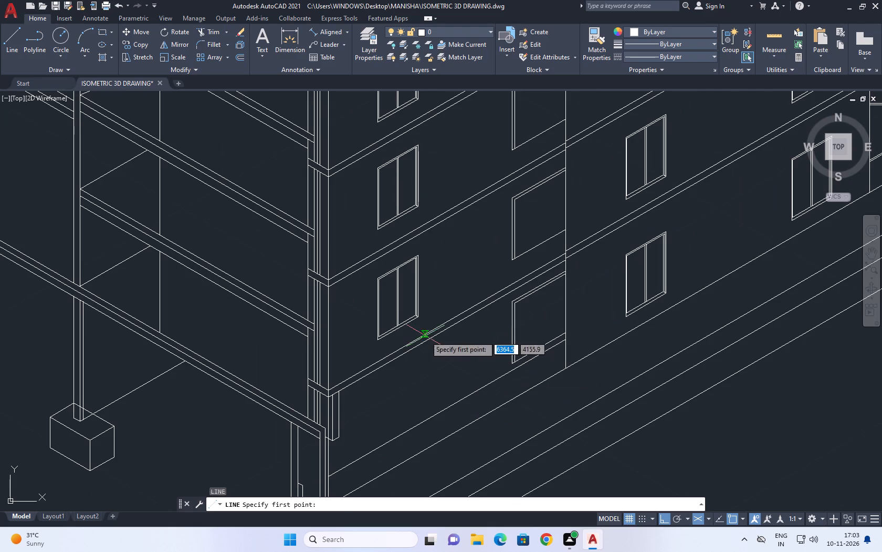
drag(424, 336, 424, 343)
key(F5)
scroll(426, 427, up, 3)
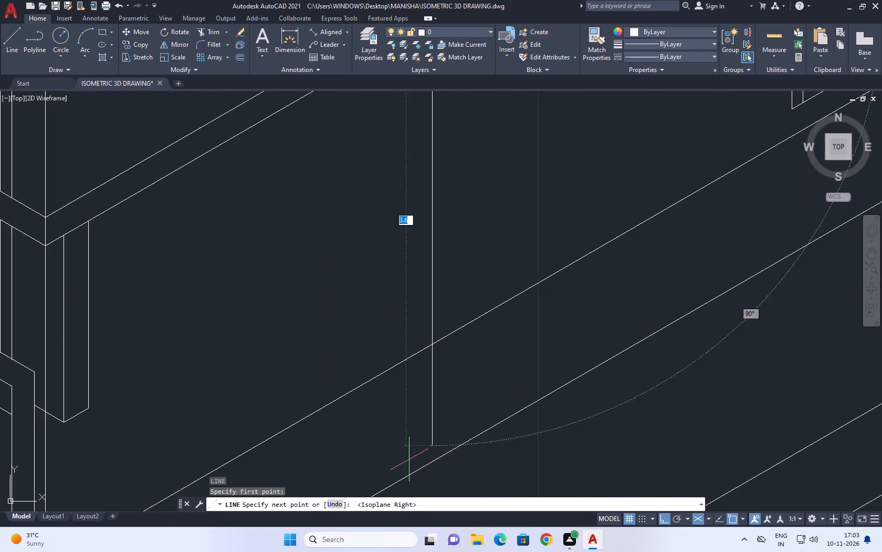
click(439, 403)
key(Escape)
Copy the new vertical column line 0.226 along the side wall, away from the front corner.
click(452, 289)
click(421, 295)
scroll(425, 285, down, 2)
middle_drag(500, 222, 500, 241)
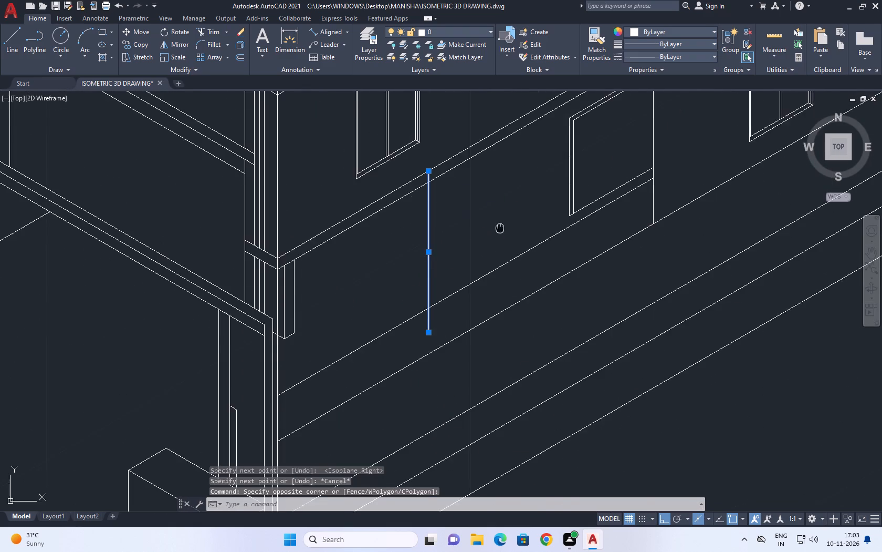
middle_drag(500, 241, 477, 343)
key(c)
text(O)
key(space)
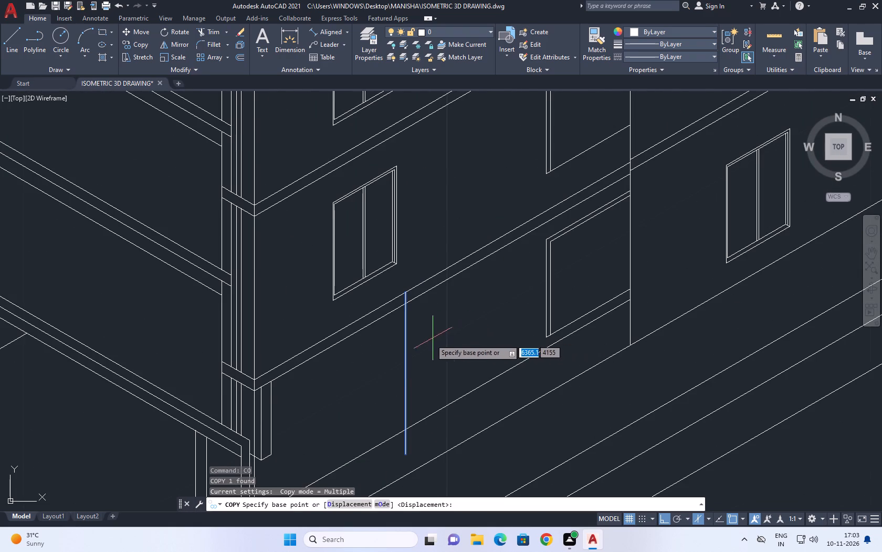
click(422, 342)
text(0.226)
key(Return)
key(Escape)
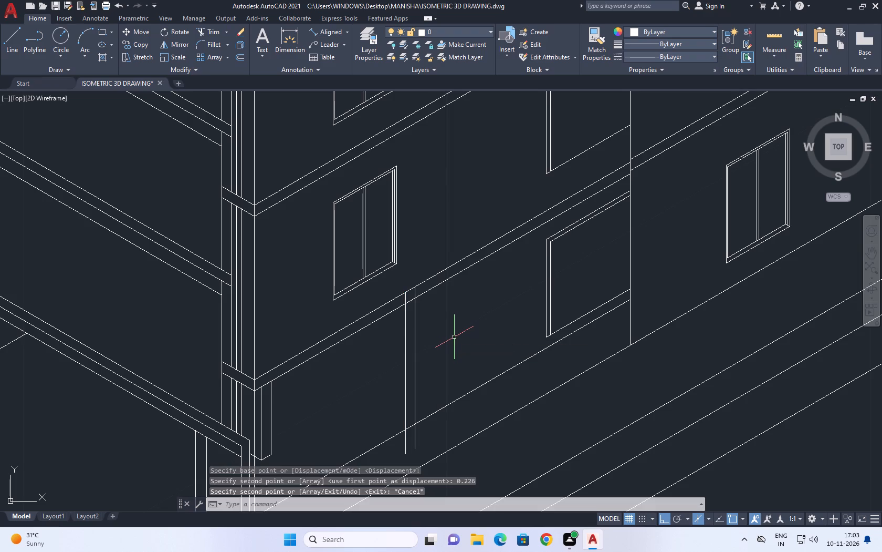
Copy the original vertical column line 0.226 along the left isometric plane for the column's other face.
click(405, 312)
middle_drag(392, 354, 414, 361)
text(CO)
key(space)
scroll(426, 313, up, 2)
click(422, 283)
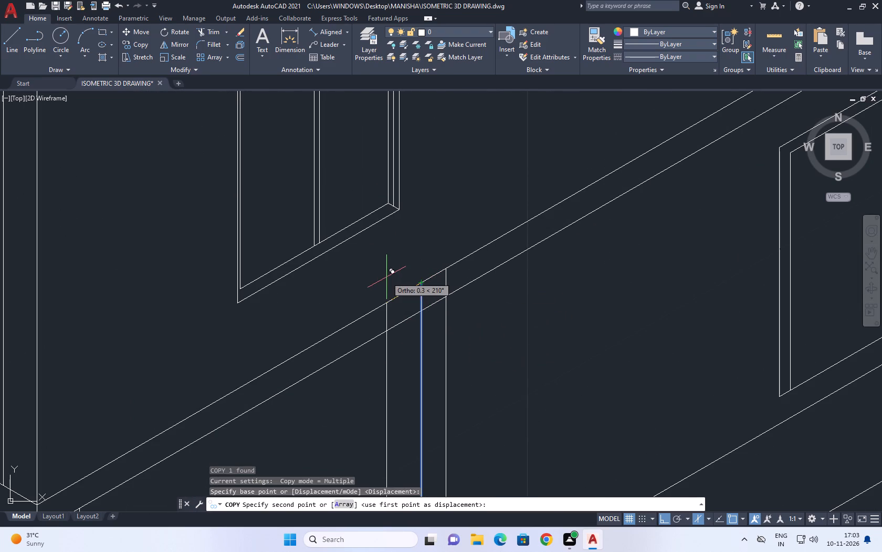
key(F5)
text(0.226)
key(Return)
key(Escape)
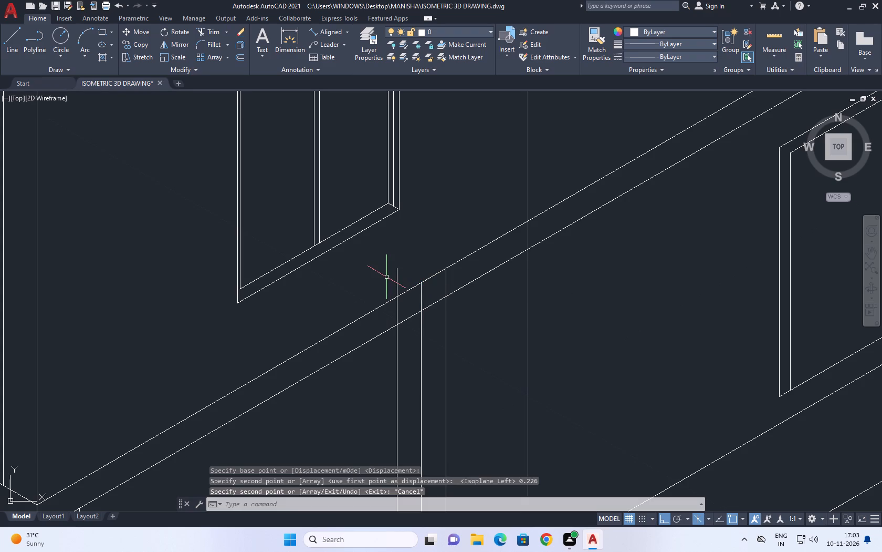
Trim the tops of the three column lines back to the slab's lower edge.
key(t)
key(r)
key(space)
click(419, 280)
click(391, 280)
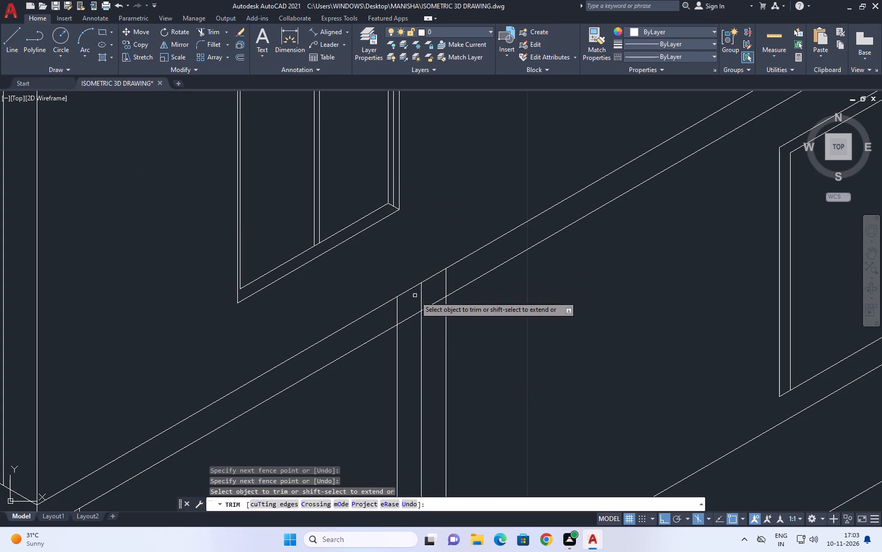
click(394, 311)
drag(430, 289, 436, 287)
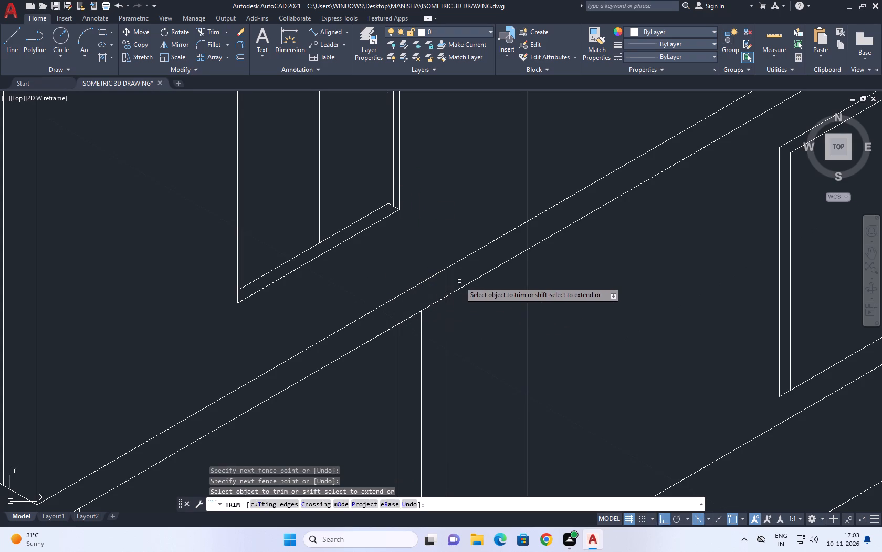
click(459, 281)
drag(437, 288, 440, 293)
scroll(481, 240, down, 4)
key(Escape)
Trim the lower ends of the three column lines where they extend past the wall's upper base line.
scroll(456, 325, up, 3)
key(space)
scroll(540, 243, up, 2)
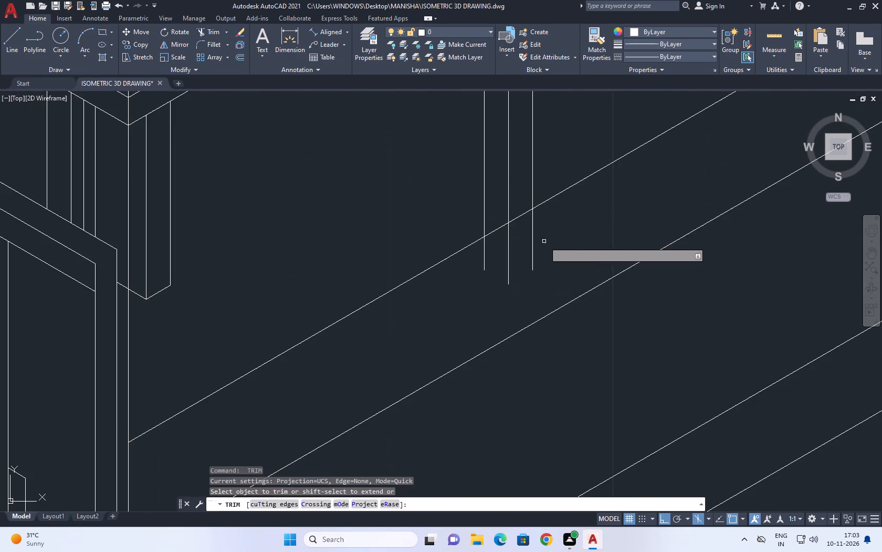
drag(576, 223, 570, 222)
click(461, 267)
key(Escape)
Draw an isometric line from the middle column line's foot, crossing the column's narrow left face.
middle_drag(507, 217, 501, 303)
scroll(501, 305, up, 1)
key(l)
key(space)
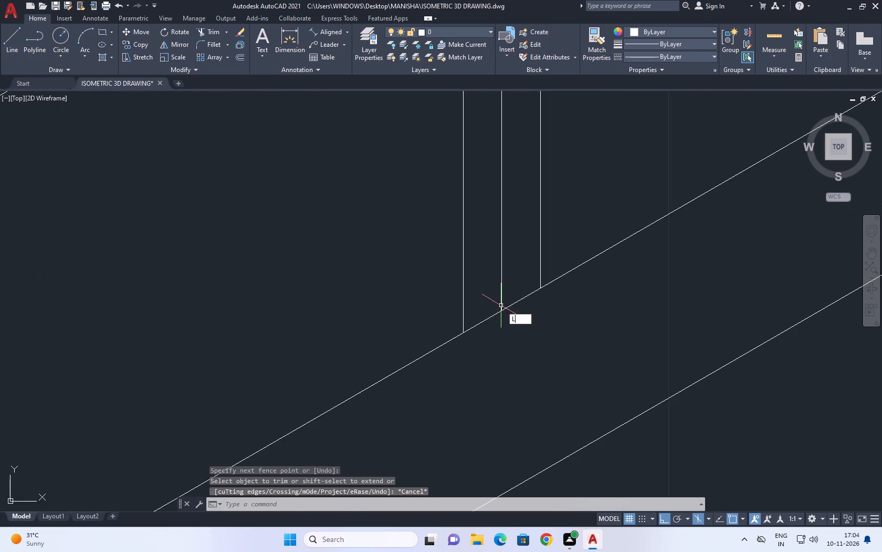
click(500, 308)
click(376, 273)
key(Escape)
Trim the excess of the column's new bottom line and the outer vertical line below it.
middle_drag(488, 268, 489, 299)
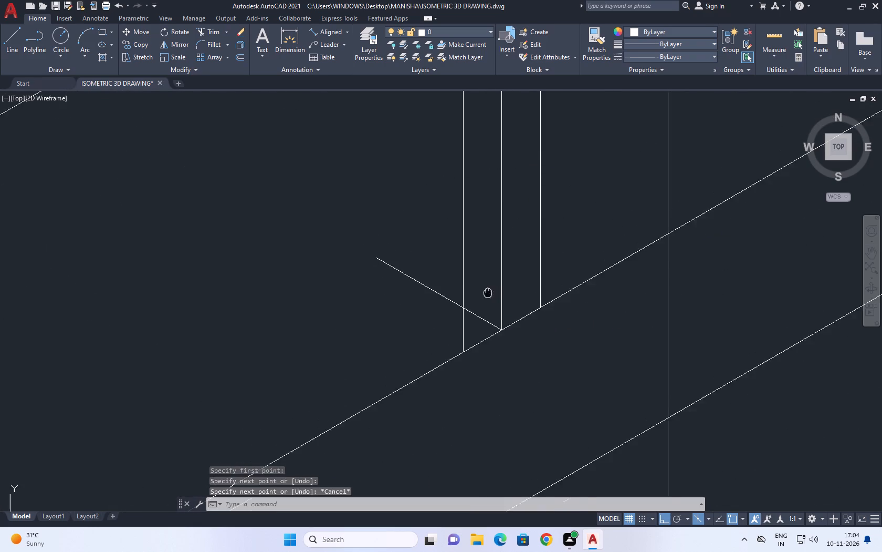
middle_drag(489, 299, 492, 320)
text(TR)
key(space)
click(471, 363)
click(413, 287)
key(Escape)
scroll(454, 274, down, 4)
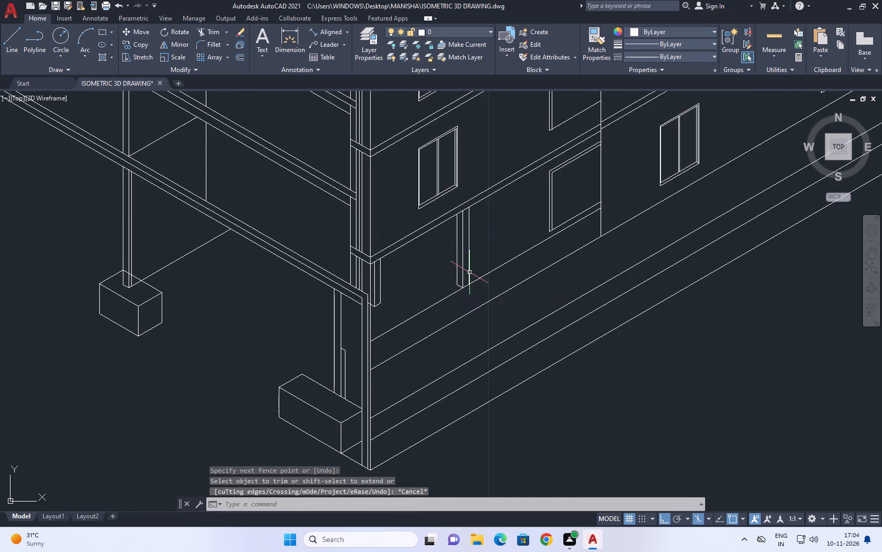
Copy the bottom line of the second-lowest recessed opening on the side wall upward by 0.01.
scroll(471, 272, up, 2)
middle_drag(484, 260, 473, 359)
scroll(472, 360, down, 2)
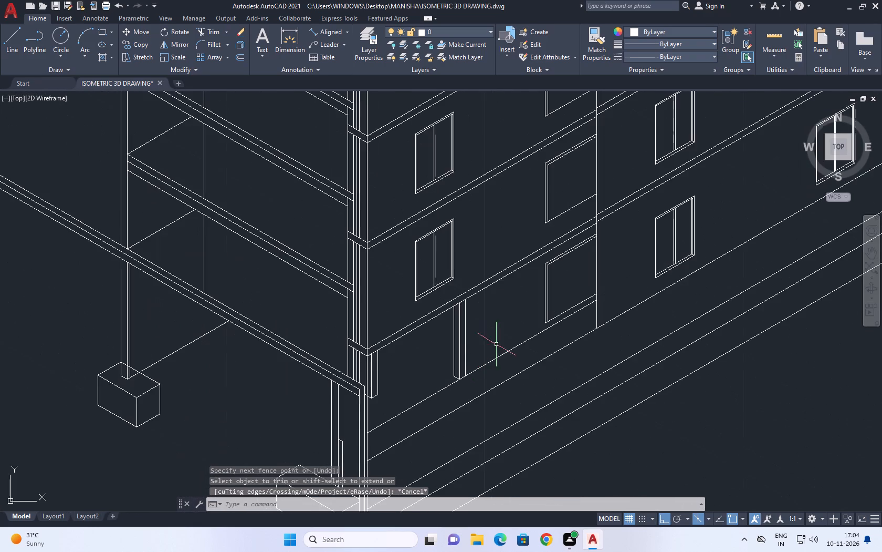
middle_drag(502, 337, 456, 344)
middle_drag(533, 221, 526, 268)
scroll(517, 226, up, 3)
click(524, 384)
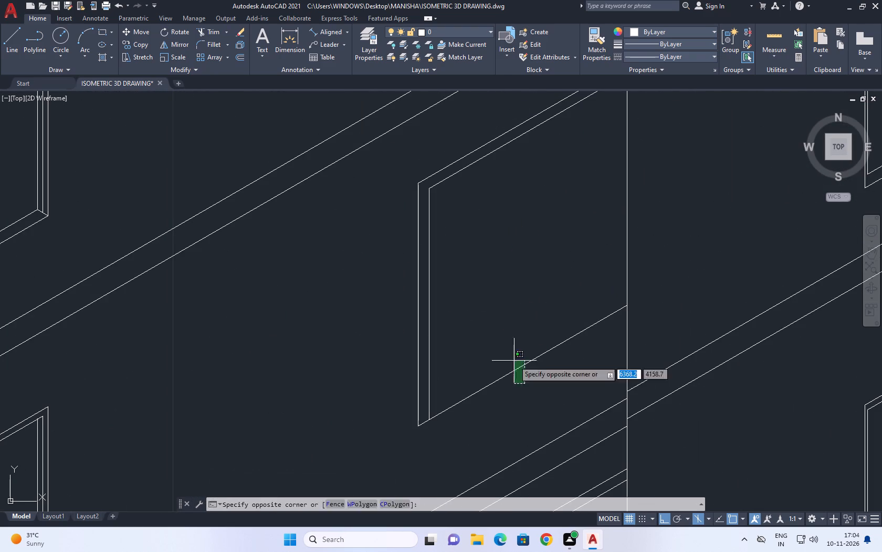
click(504, 344)
click(148, 43)
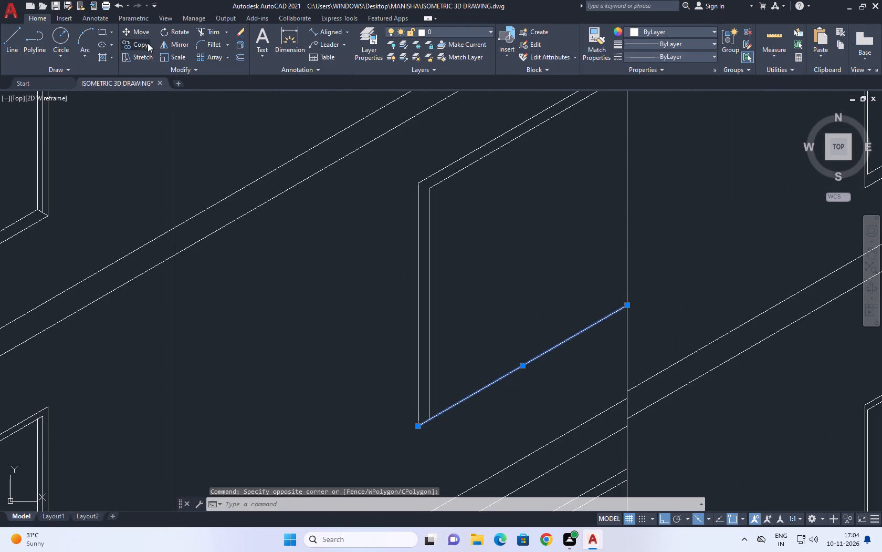
scroll(405, 410, up, 3)
click(452, 467)
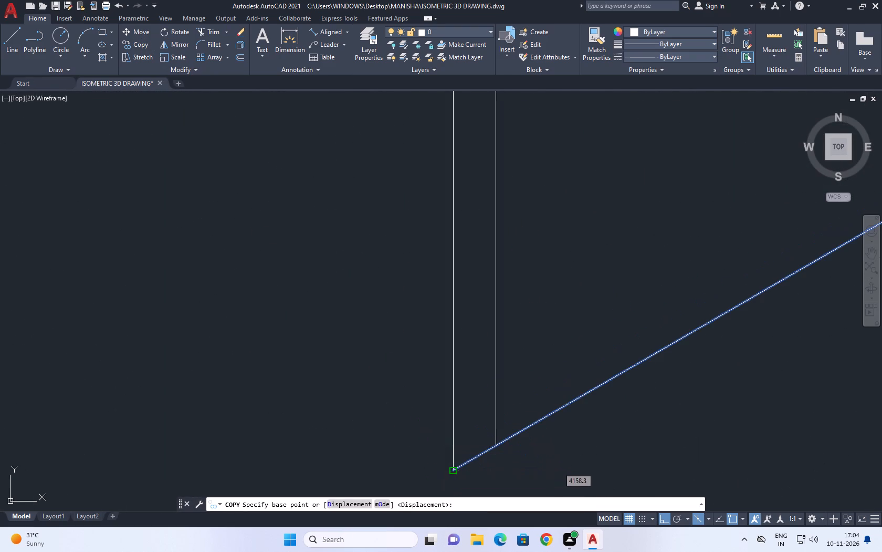
key(0)
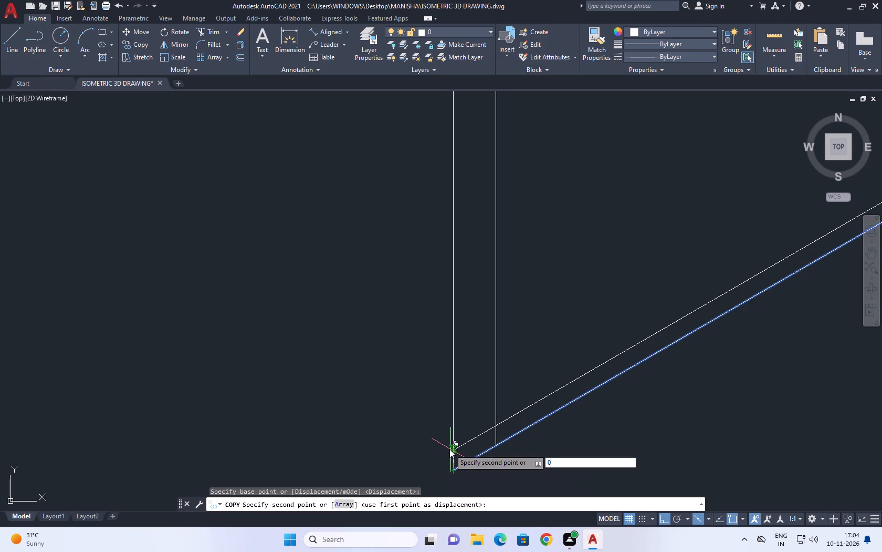
key(period)
key(0)
text(1)
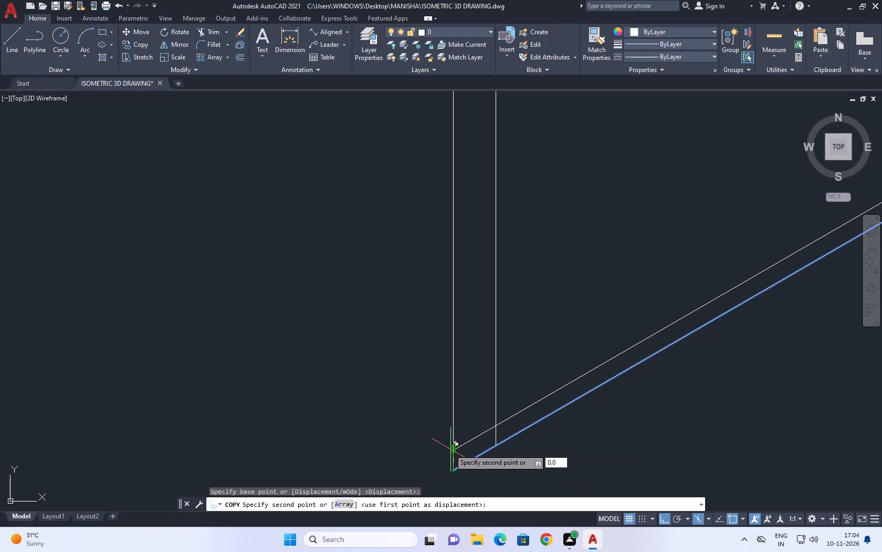
key(space)
scroll(488, 375, down, 3)
key(Escape)
scroll(503, 312, down, 2)
Move the copied bottom line of the second-lowest opening slightly upward to widen the sill.
scroll(514, 310, up, 2)
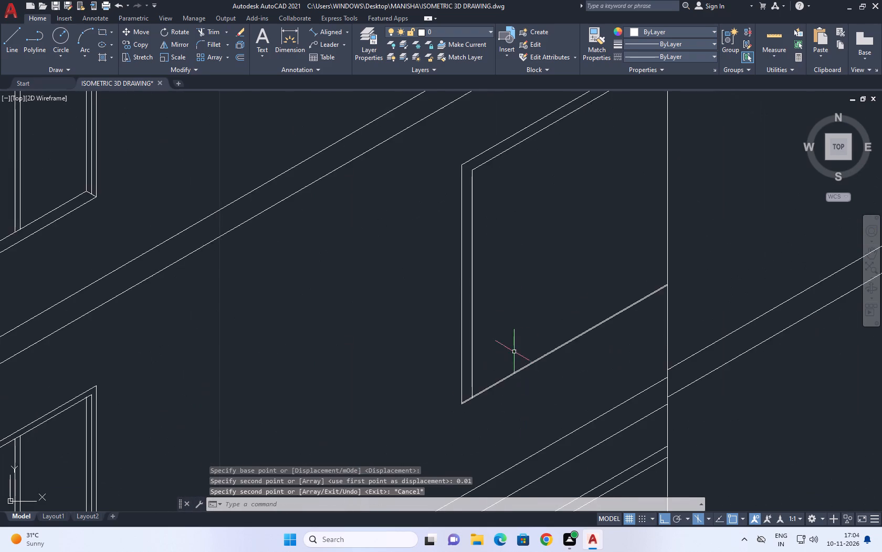
scroll(507, 407, up, 2)
scroll(437, 377, up, 2)
click(432, 369)
middle_drag(424, 342, 451, 403)
scroll(450, 402, up, 1)
key(m)
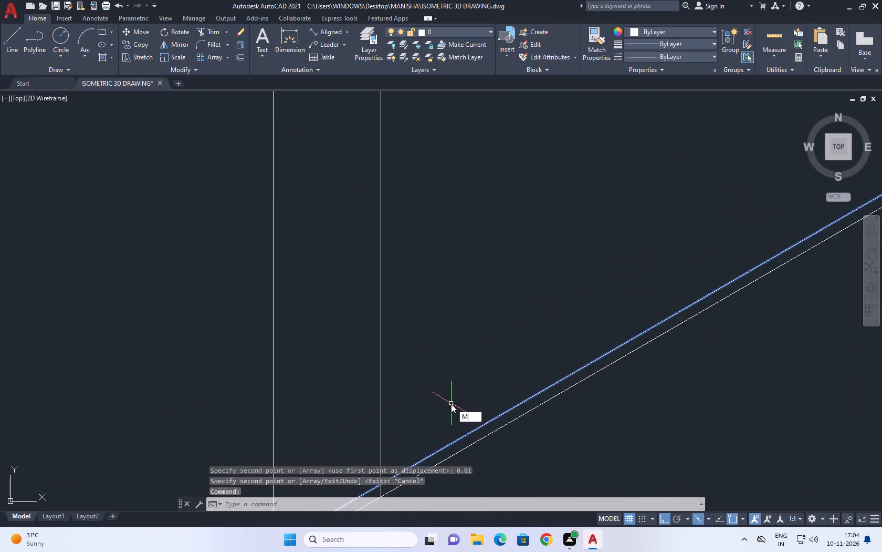
key(space)
click(451, 409)
click(444, 375)
scroll(463, 319, down, 5)
Copy the bottom line of the lowest recessed opening on the side wall upward by 0.01.
middle_drag(477, 377, 444, 261)
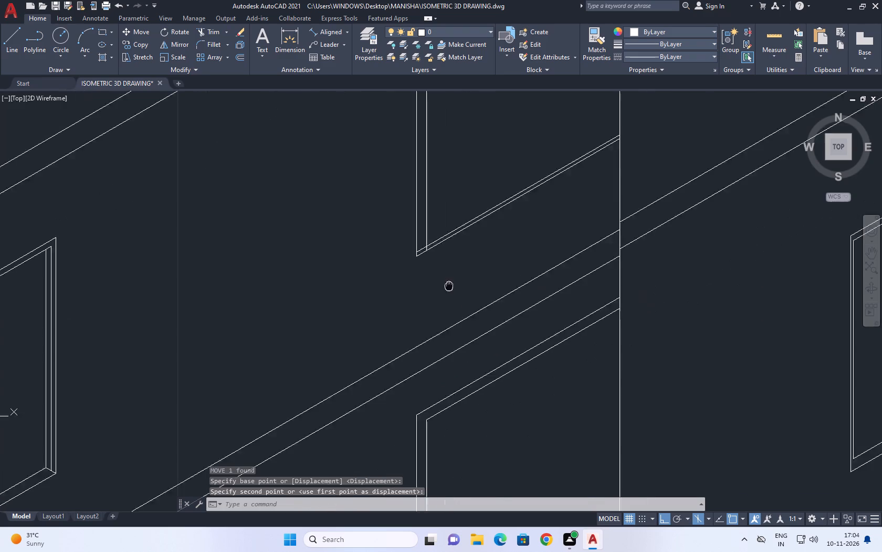
middle_drag(444, 261, 440, 246)
scroll(438, 237, down, 3)
scroll(451, 318, up, 2)
click(448, 313)
middle_drag(441, 290, 455, 352)
scroll(455, 350, up, 1)
key(c)
key(o)
key(space)
click(465, 381)
text(0.01)
key(space)
key(Escape)
Move the copied bottom line of the lowest opening slightly upward to widen the sill.
scroll(445, 396, up, 2)
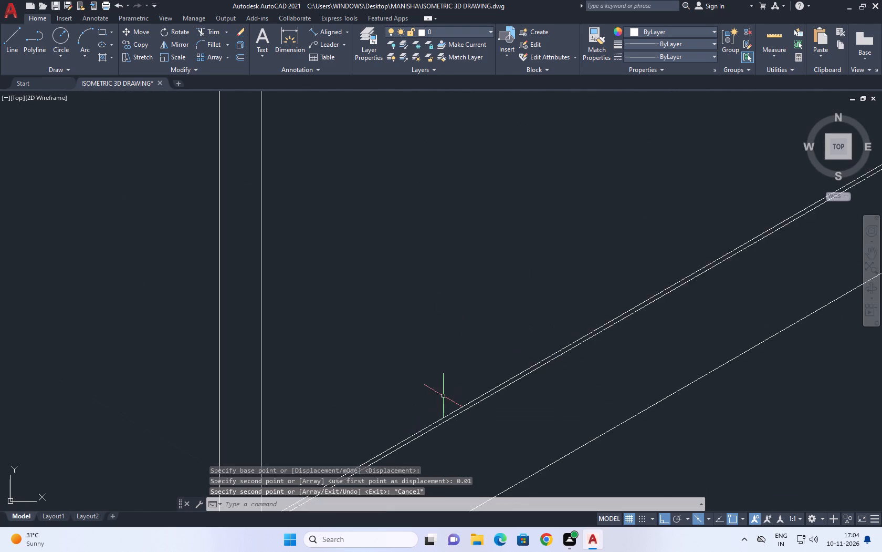
scroll(443, 396, up, 2)
click(455, 416)
click(451, 423)
middle_drag(446, 391, 466, 328)
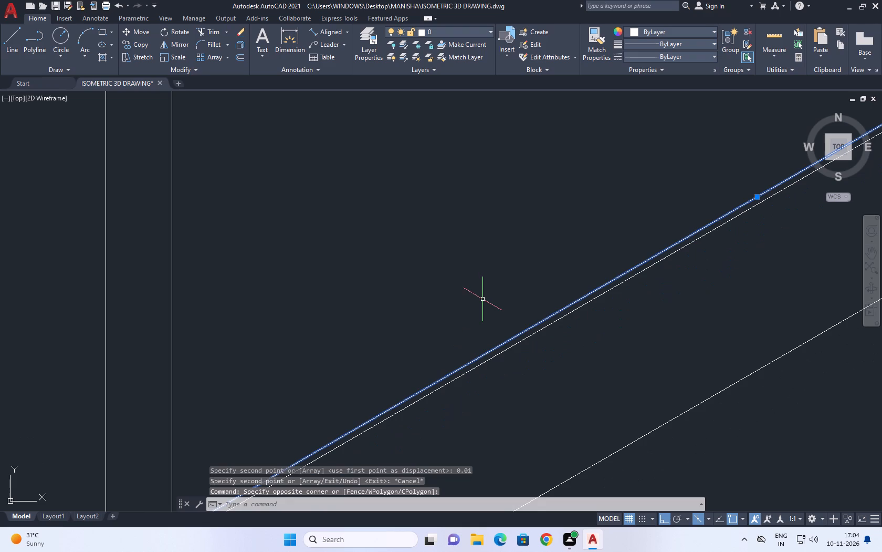
key(m)
key(space)
click(482, 339)
click(473, 316)
scroll(535, 304, down, 5)
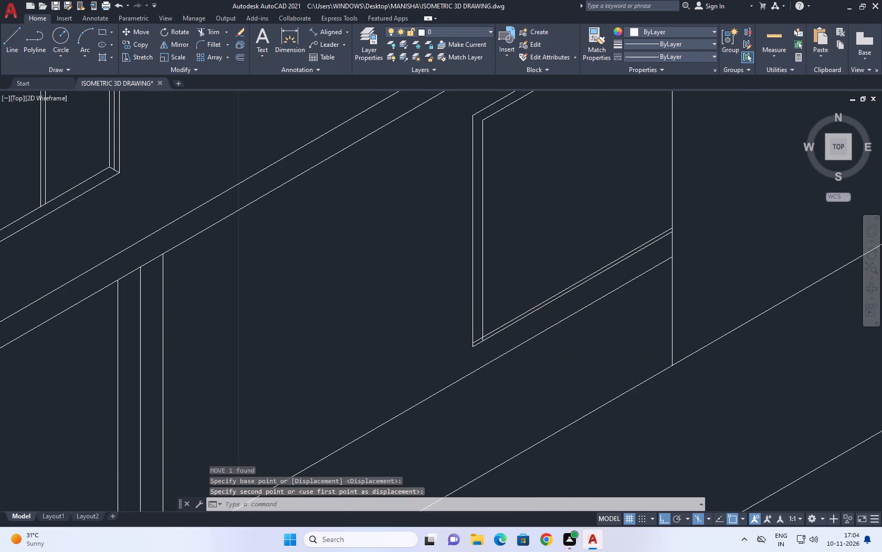
Copy the bottom line of the top-storey recessed opening upward by about 0.1 to form its sill.
middle_drag(552, 294, 499, 371)
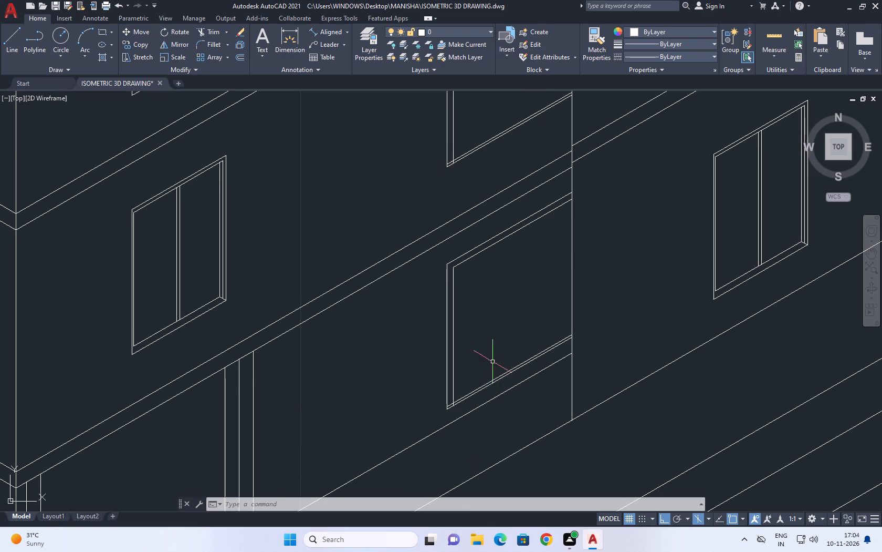
middle_drag(492, 369, 510, 525)
scroll(486, 405, down, 2)
middle_drag(521, 203, 523, 287)
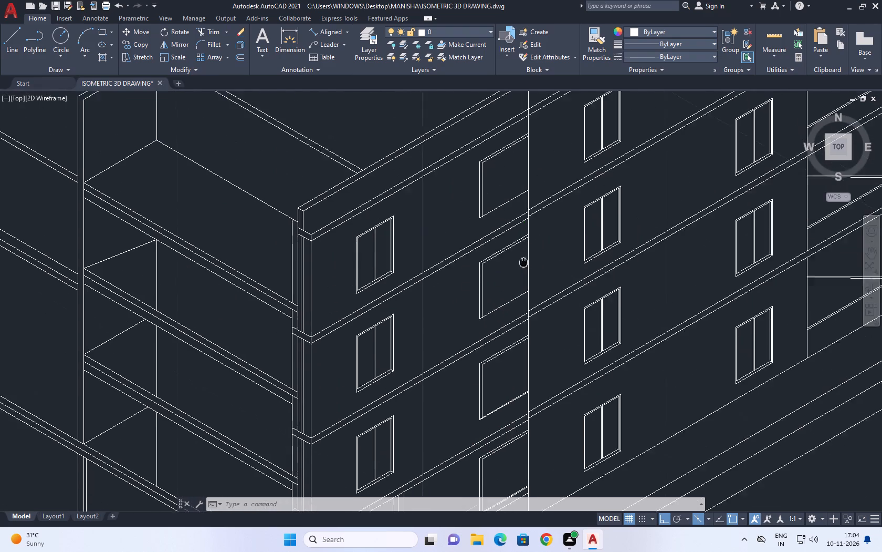
middle_drag(523, 287, 517, 331)
scroll(499, 258, up, 2)
click(514, 338)
click(490, 291)
middle_drag(495, 292, 526, 389)
key(c)
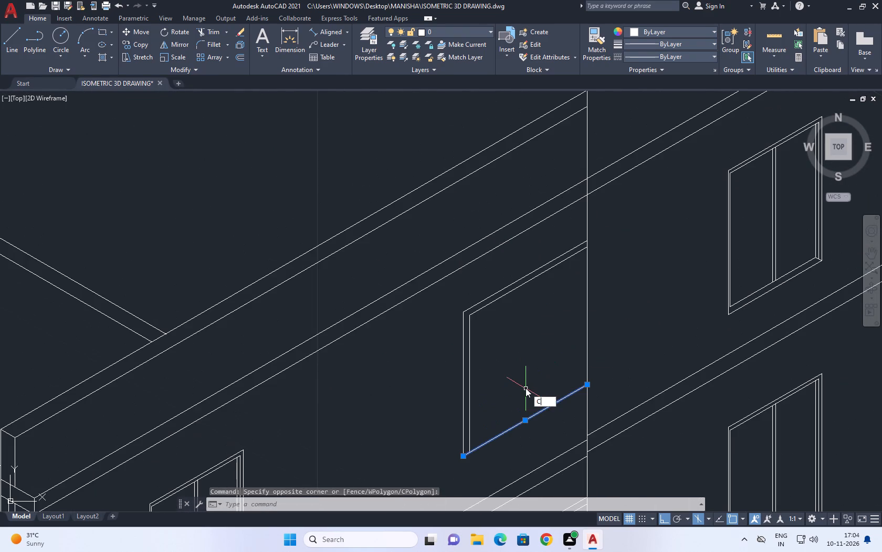
key(o)
key(space)
scroll(531, 416, up, 3)
click(534, 417)
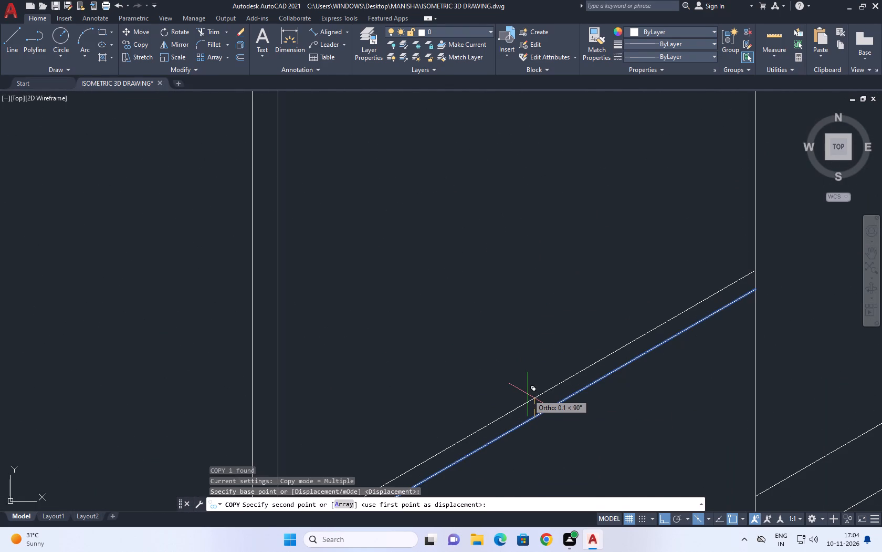
click(529, 402)
scroll(542, 310, down, 4)
key(Escape)
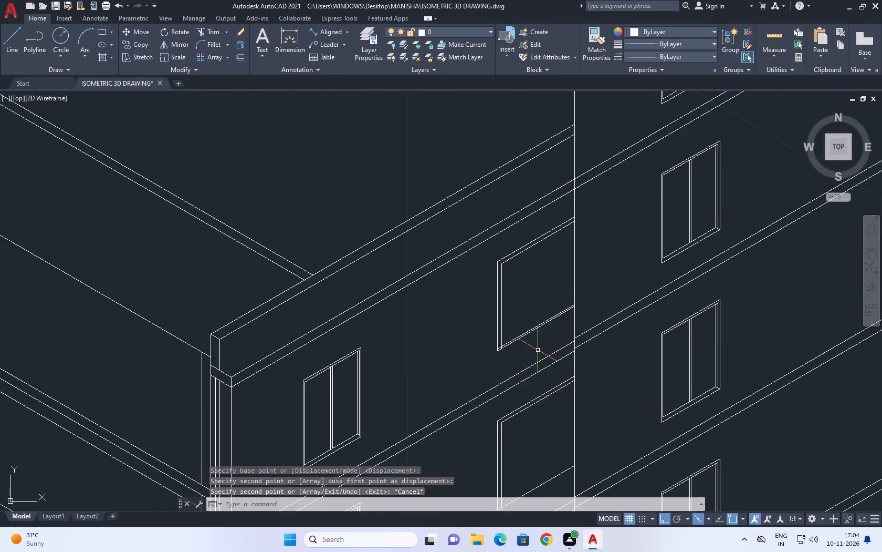
Trim the inner jamb line of the top-storey recessed opening where it passes below the new sill line.
scroll(535, 350, down, 1)
middle_drag(534, 349, 515, 323)
text(TR)
key(space)
middle_drag(419, 407, 379, 370)
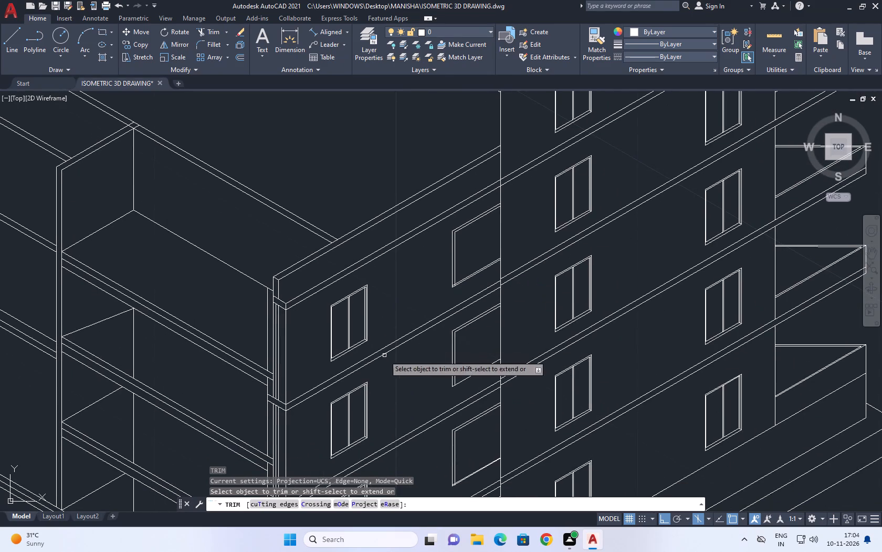
scroll(456, 280, up, 7)
click(465, 219)
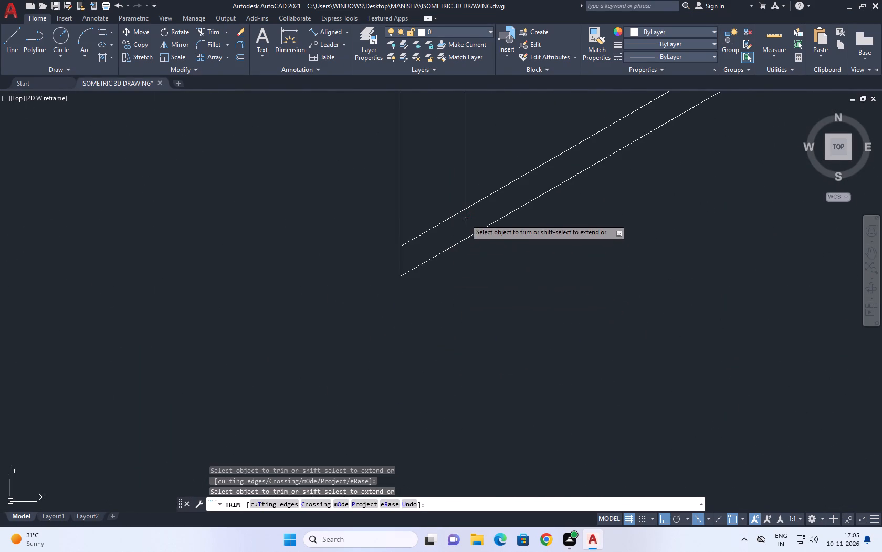
scroll(466, 219, down, 6)
middle_drag(482, 395, 452, 271)
scroll(481, 393, up, 1)
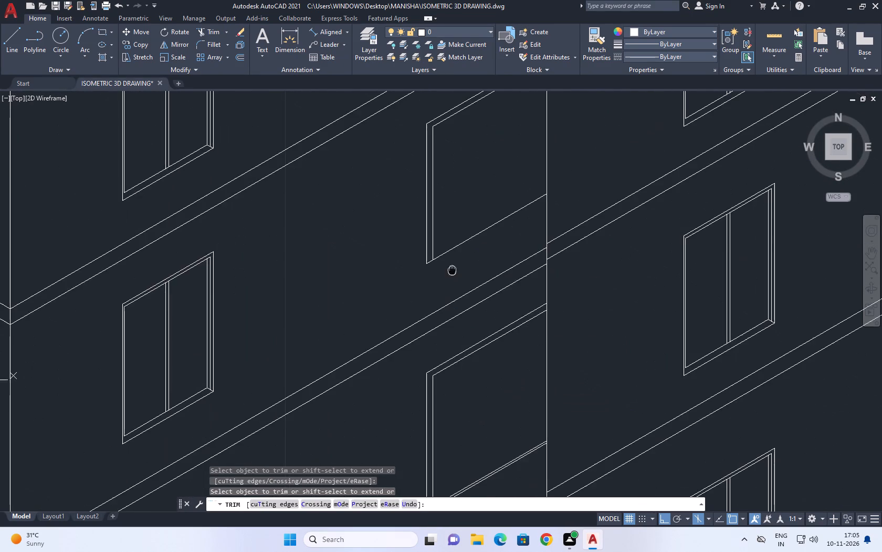
scroll(472, 321, down, 1)
key(Escape)
Trim the inner jamb line of the second-lowest recessed opening where it crosses its sill.
scroll(463, 435, up, 4)
key(space)
scroll(365, 442, up, 1)
middle_drag(362, 441, 447, 281)
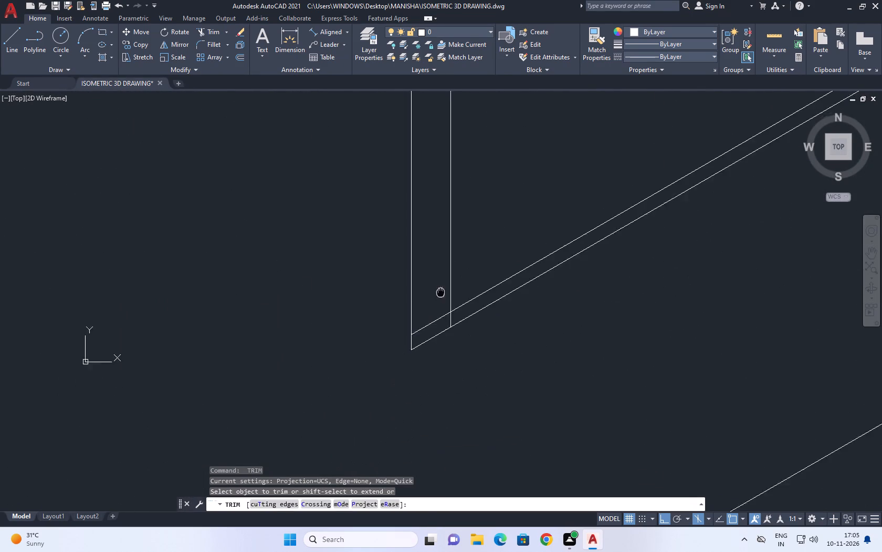
middle_drag(447, 281, 449, 278)
scroll(451, 313, up, 2)
click(502, 257)
click(467, 277)
scroll(490, 271, down, 7)
key(Escape)
Copy the bottom line of the second-from-top recessed opening slightly upward to form its sill.
middle_drag(521, 224, 506, 355)
scroll(512, 319, down, 1)
middle_drag(487, 231, 495, 271)
middle_drag(525, 357, 526, 393)
scroll(538, 301, up, 2)
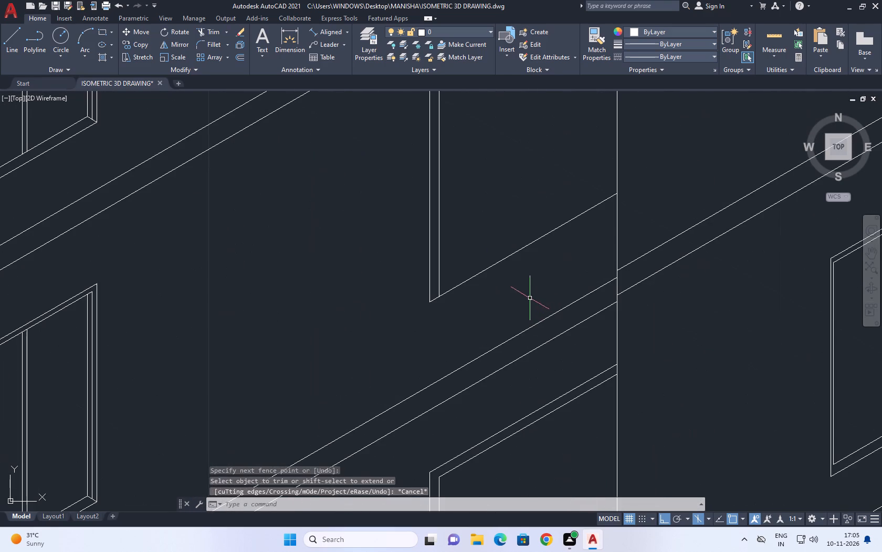
drag(527, 295, 513, 263)
click(487, 213)
scroll(526, 186, up, 1)
middle_drag(527, 188, 521, 280)
key(c)
key(o)
key(space)
click(510, 348)
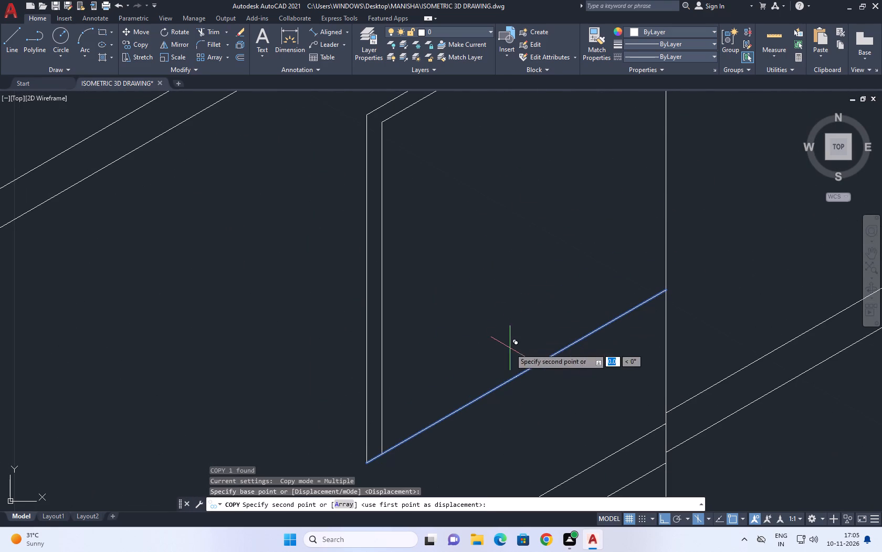
click(506, 331)
key(Escape)
Trim the inner jamb line below the new sill line of the second-from-top opening.
middle_drag(379, 416, 436, 281)
text(TR)
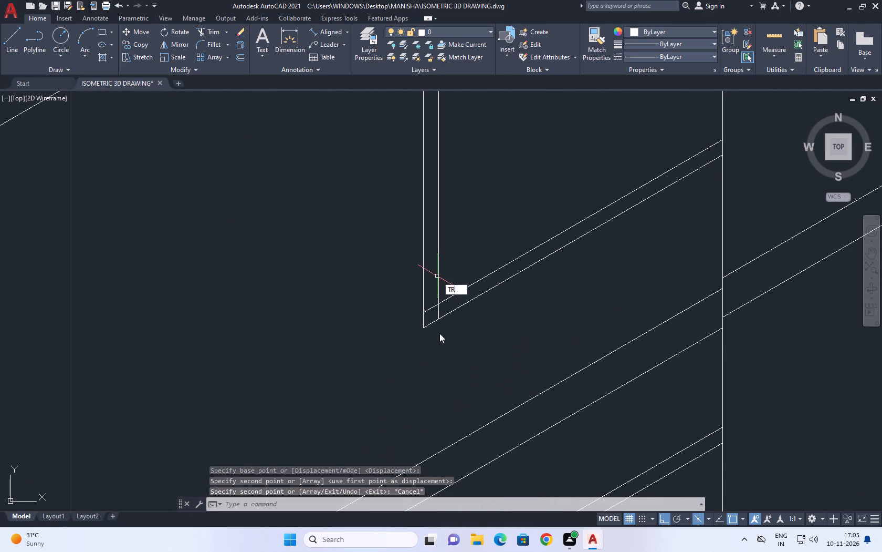
key(space)
scroll(437, 345, up, 1)
click(439, 295)
key(Escape)
scroll(468, 281, down, 4)
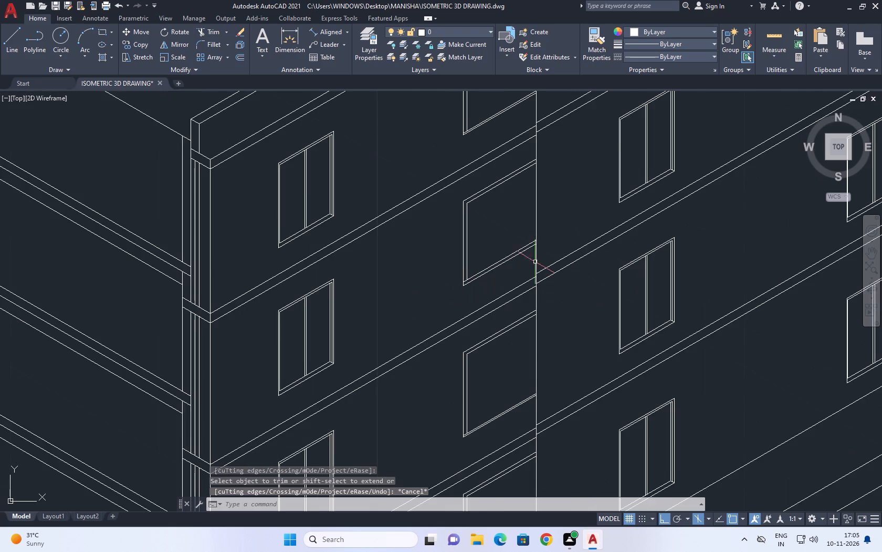
Delete the lowest recessed opening on the side wall together with its frame and sill lines.
middle_drag(541, 252, 537, 270)
scroll(537, 270, down, 2)
middle_drag(584, 273, 572, 302)
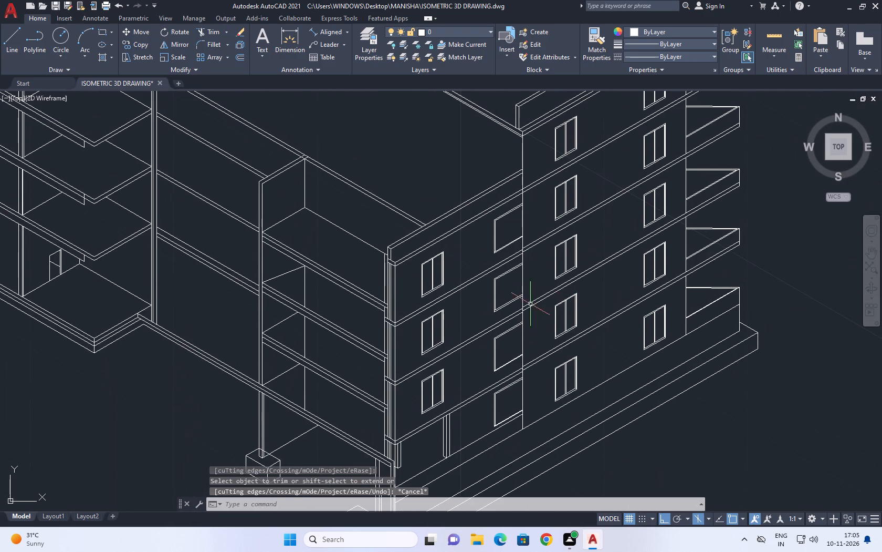
middle_drag(510, 384, 516, 283)
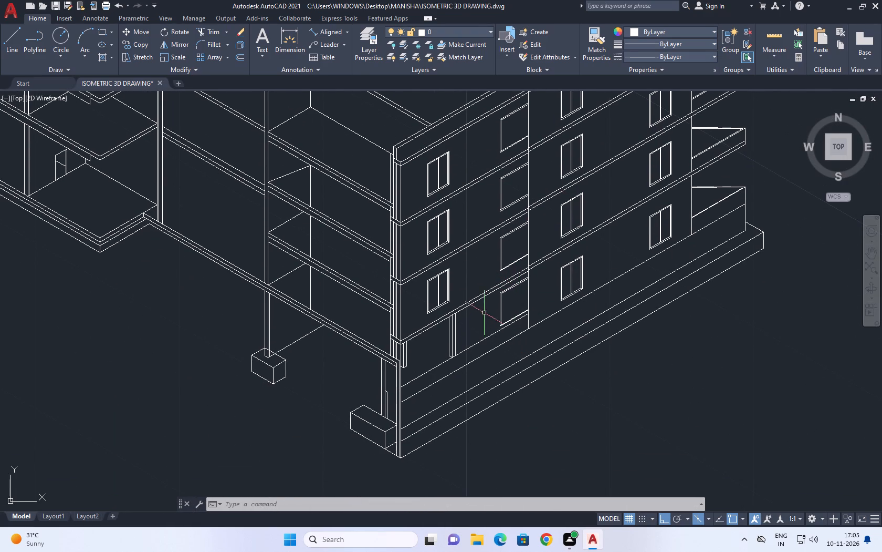
middle_drag(493, 306, 496, 300)
click(493, 269)
click(541, 342)
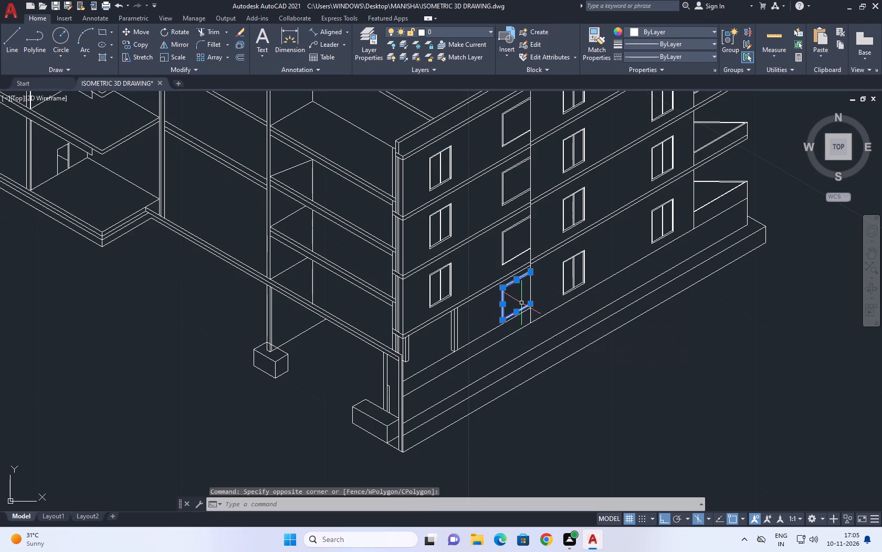
key(Delete)
Move the ground-storey column on the side wall along the slab's underside, farther from the building's front corner.
scroll(474, 319, up, 3)
click(449, 324)
drag(375, 362, 370, 364)
middle_drag(438, 280, 489, 228)
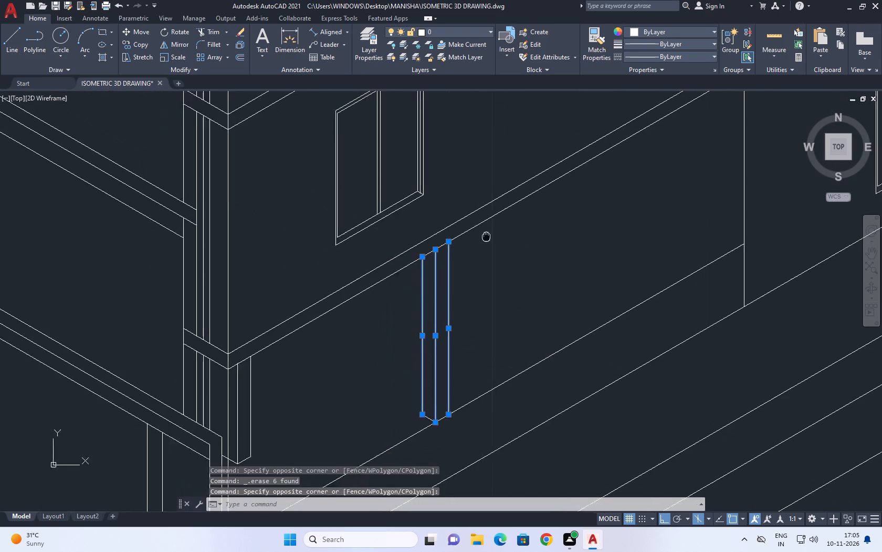
middle_drag(489, 228, 489, 226)
drag(400, 209, 405, 224)
click(497, 436)
middle_drag(463, 304, 510, 369)
key(m)
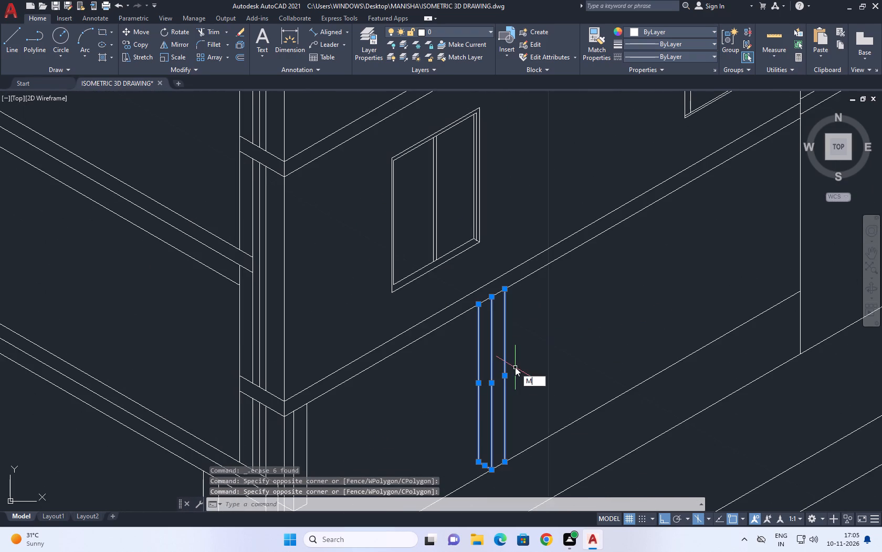
key(space)
click(492, 298)
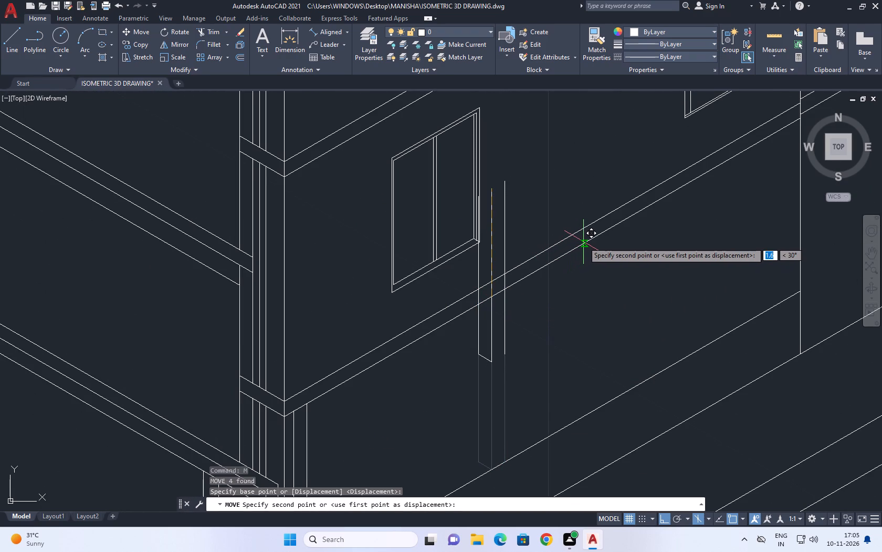
scroll(583, 242, down, 2)
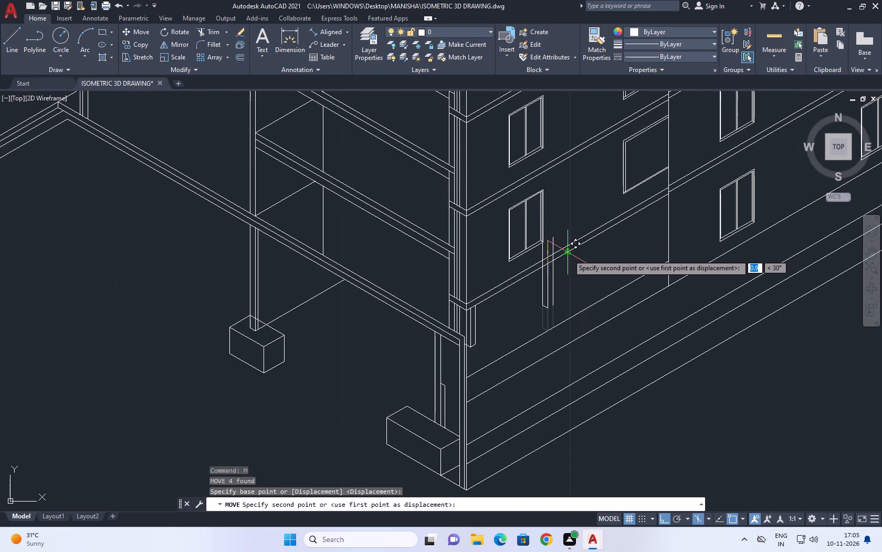
click(568, 254)
scroll(564, 300, up, 3)
scroll(600, 304, down, 2)
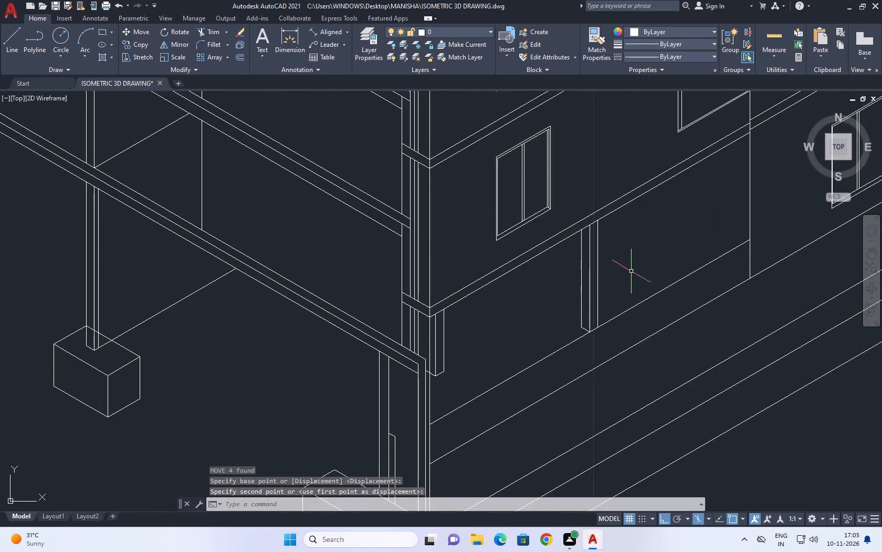
Extend the side wall's vertical corner line down to the plinth line below it.
middle_drag(631, 271, 627, 280)
middle_drag(625, 326, 553, 321)
scroll(552, 315, down, 2)
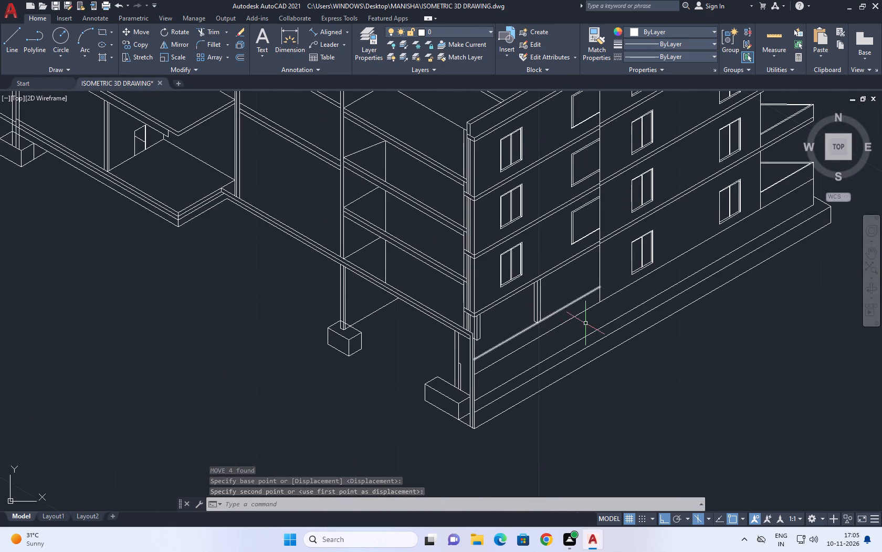
middle_drag(613, 335, 596, 342)
text(EX)
key(space)
click(583, 306)
click(581, 300)
click(581, 303)
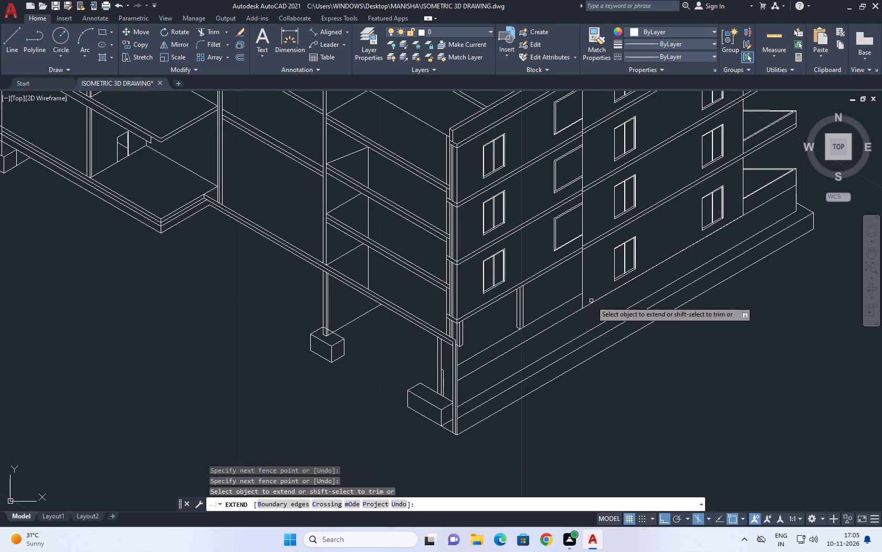
click(591, 298)
click(572, 309)
key(Escape)
Examine the roof, side wall and lower front bays of the whole building for remaining gaps.
scroll(566, 323, down, 2)
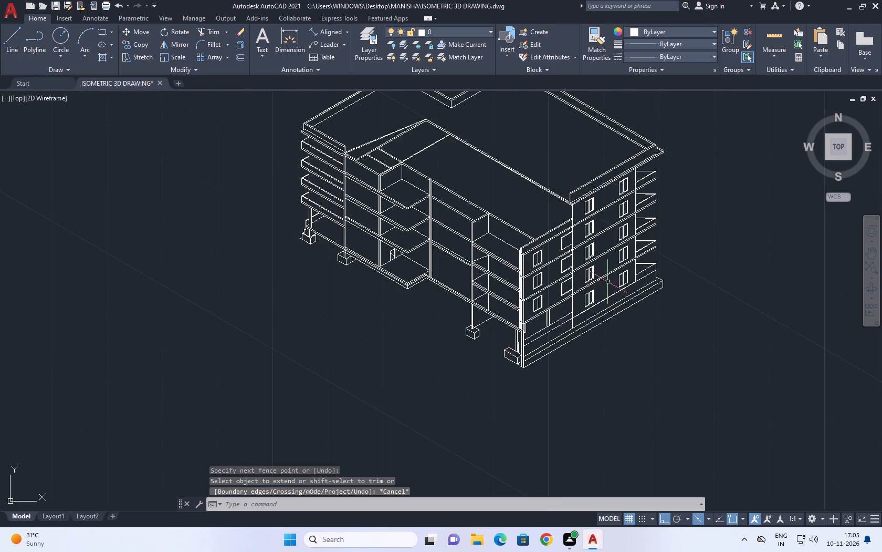
middle_drag(608, 282, 605, 314)
scroll(652, 198, up, 2)
middle_drag(712, 188, 703, 298)
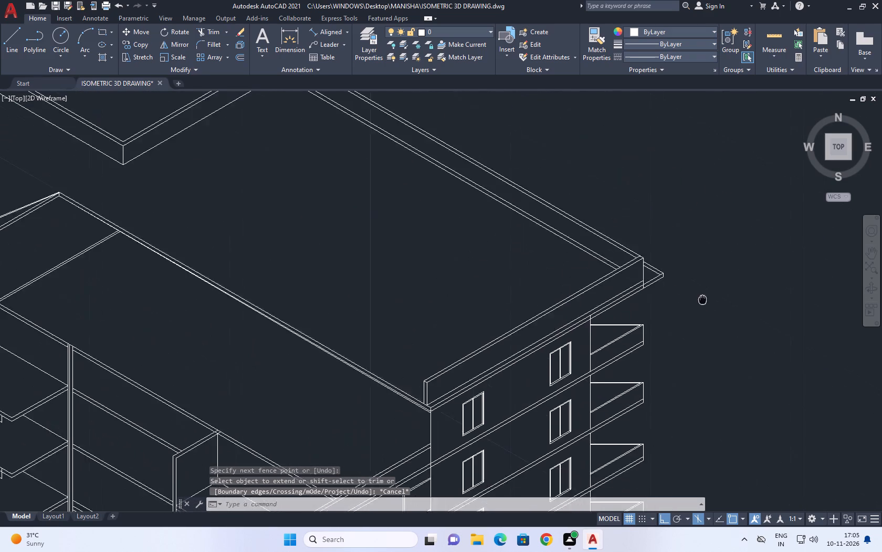
scroll(688, 298, down, 2)
middle_drag(701, 318, 690, 306)
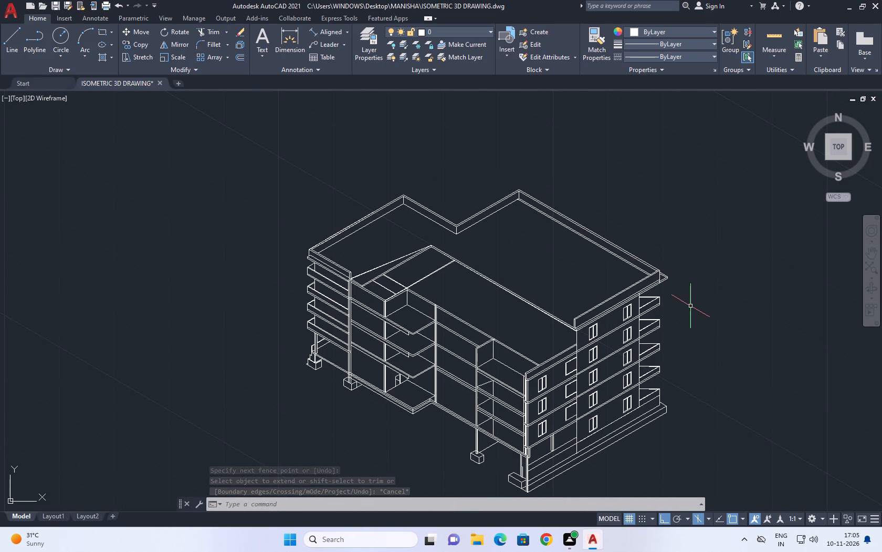
middle_drag(567, 402, 604, 326)
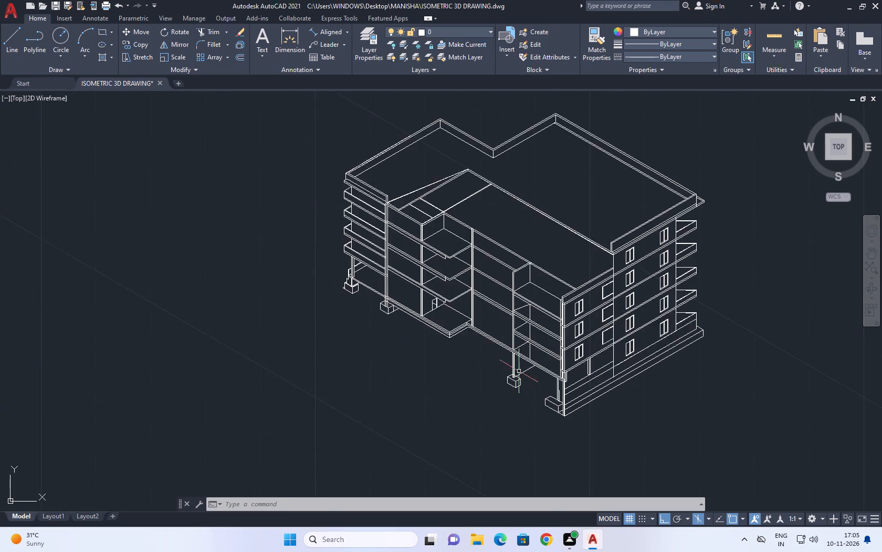
scroll(519, 371, up, 2)
middle_drag(550, 330, 564, 342)
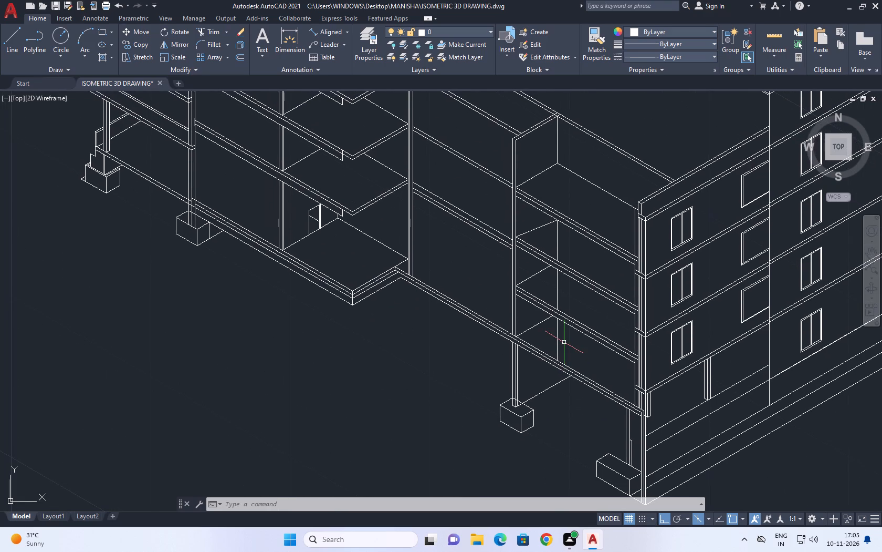
Draw a vertical line in the lowest front bay beside the column, rising from the ground slab's top edge past the sloping floor line.
scroll(552, 344, up, 2)
middle_drag(564, 314, 572, 320)
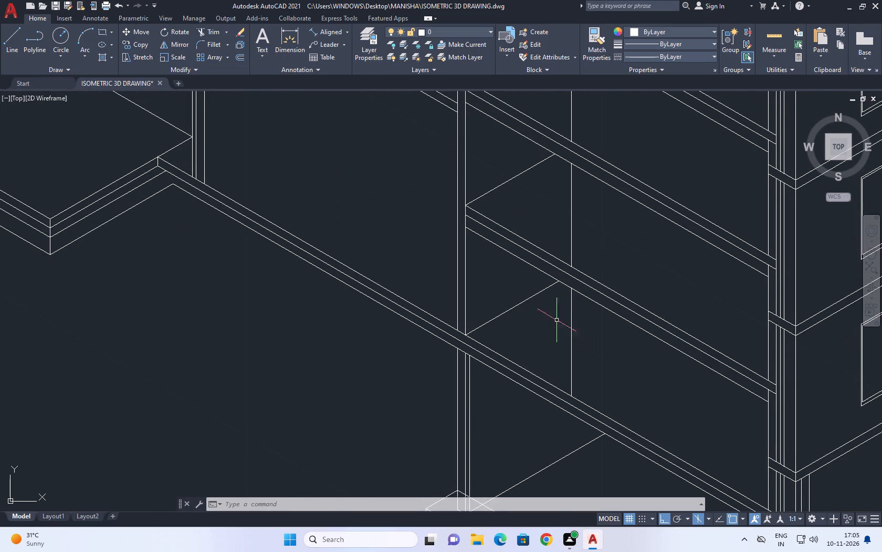
middle_drag(541, 308, 627, 326)
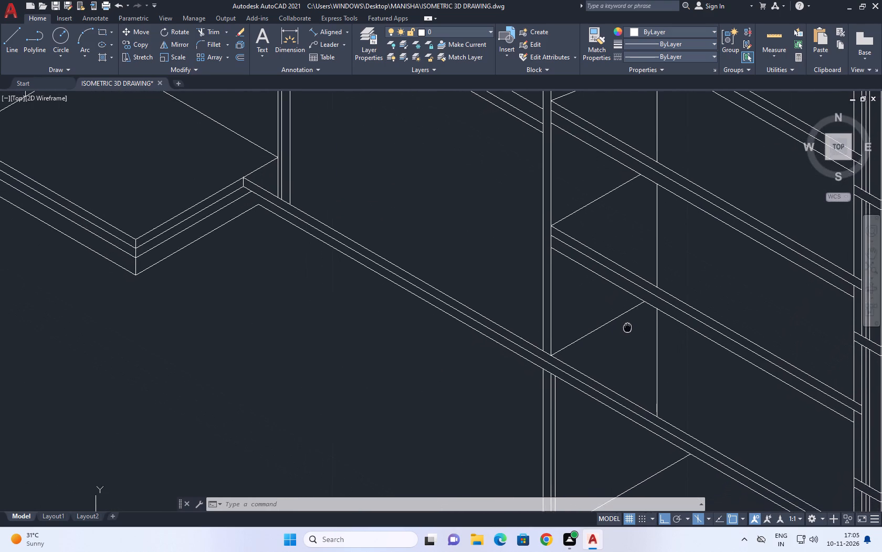
middle_drag(627, 326, 630, 323)
key(l)
key(space)
scroll(612, 402, up, 1)
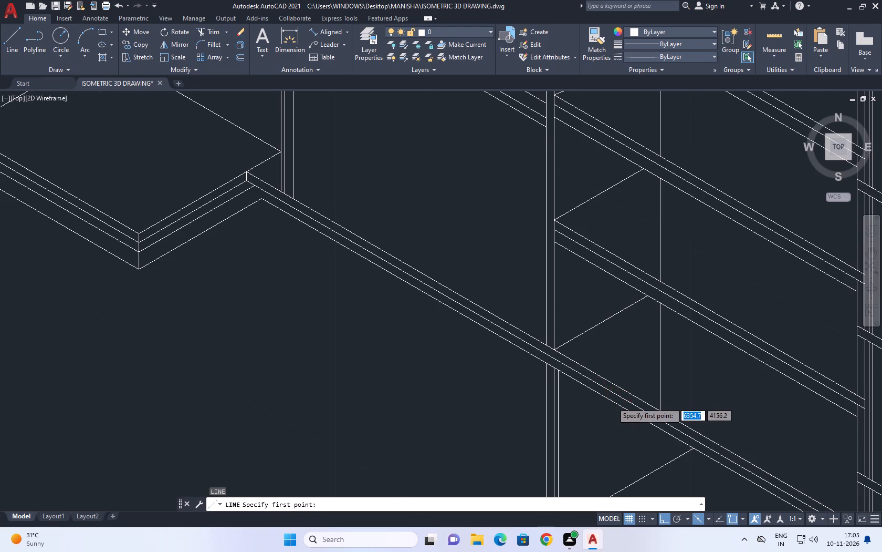
scroll(612, 402, up, 1)
drag(608, 352, 608, 345)
middle_drag(615, 209, 625, 299)
scroll(600, 330, down, 2)
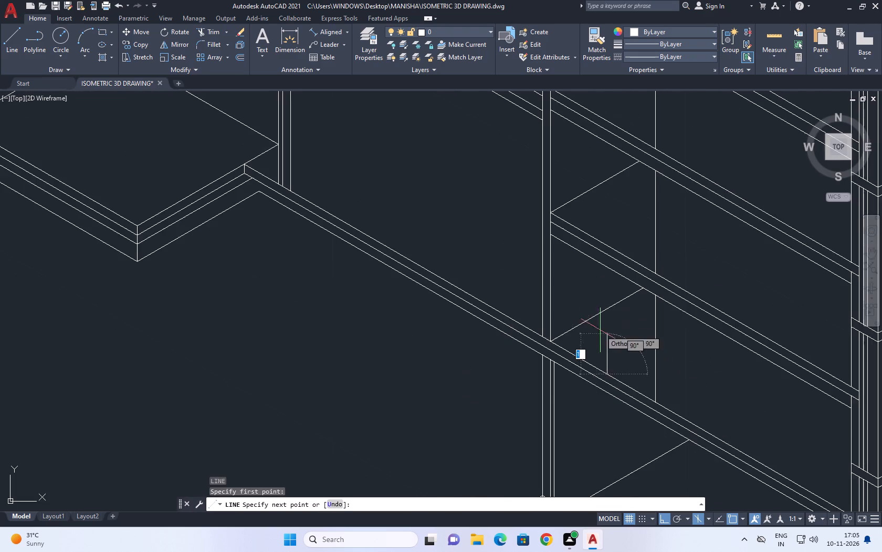
scroll(605, 301, up, 1)
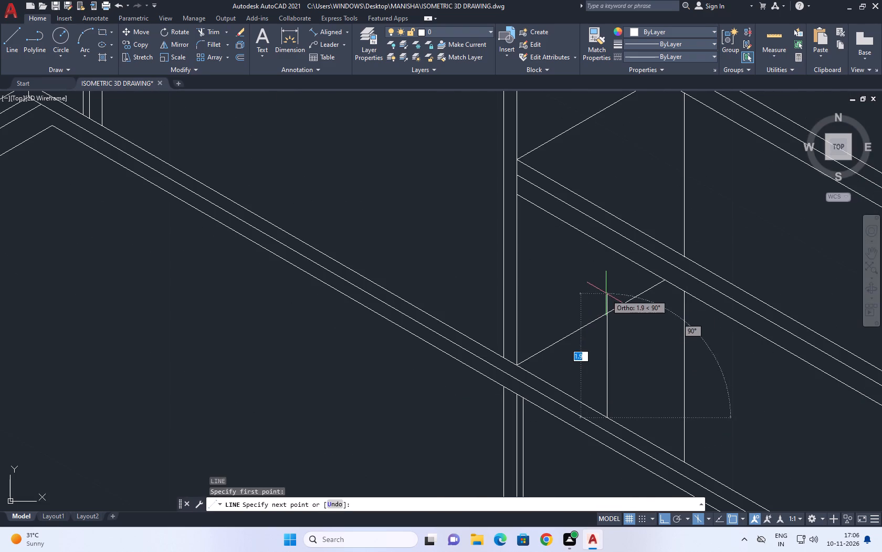
scroll(604, 278, up, 1)
click(596, 255)
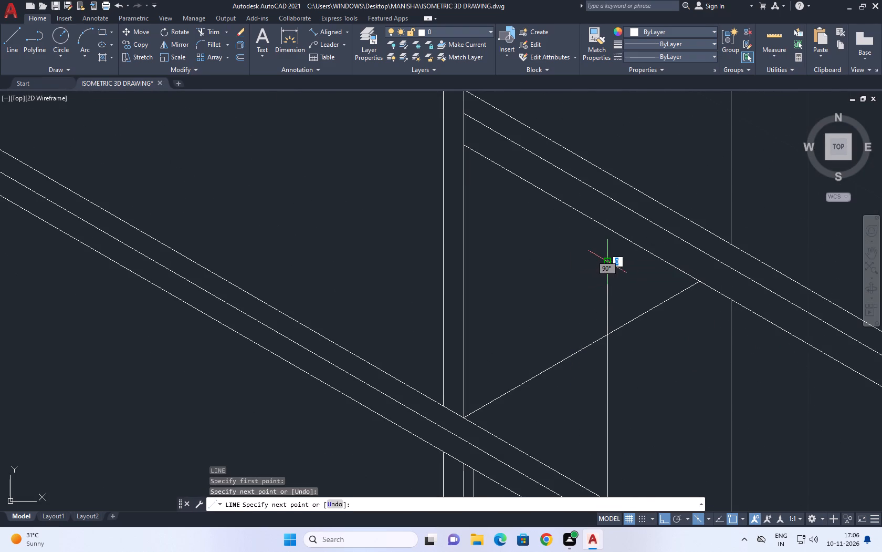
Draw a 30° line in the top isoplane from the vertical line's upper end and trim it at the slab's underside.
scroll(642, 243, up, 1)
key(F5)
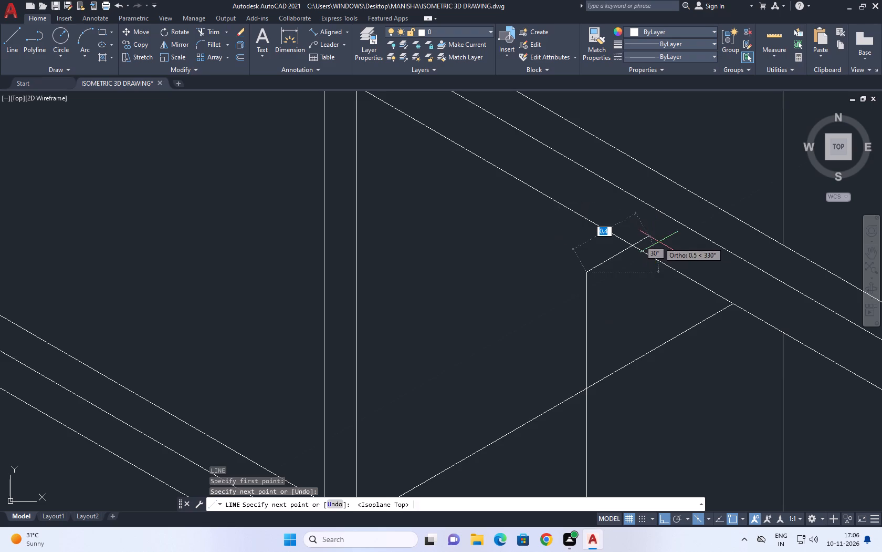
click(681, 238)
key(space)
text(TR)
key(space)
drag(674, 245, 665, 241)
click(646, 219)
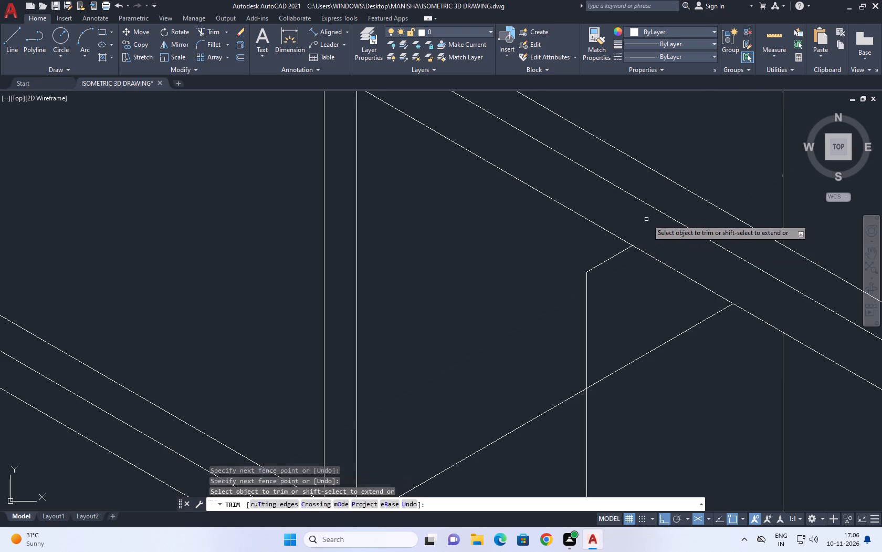
Trim the sloping floor line of the lowest bay beyond the new vertical line.
scroll(653, 220, down, 3)
click(668, 272)
click(655, 245)
key(space)
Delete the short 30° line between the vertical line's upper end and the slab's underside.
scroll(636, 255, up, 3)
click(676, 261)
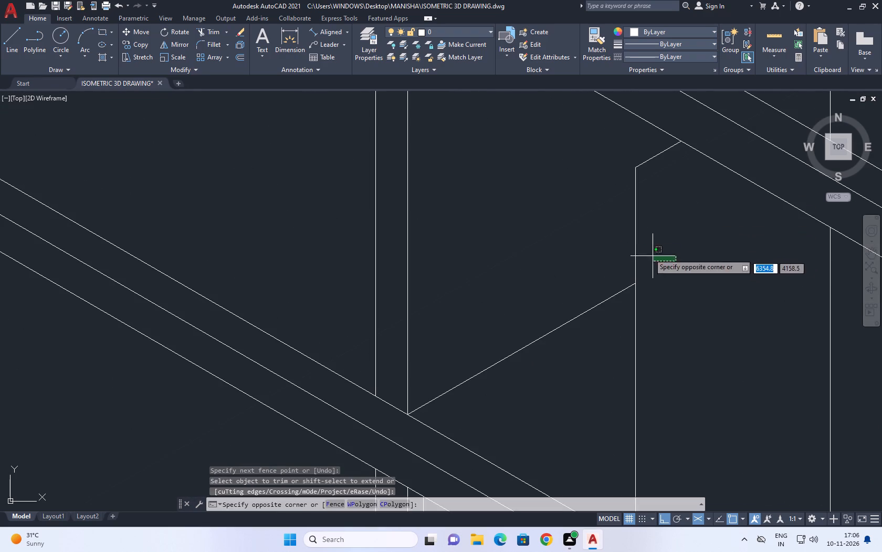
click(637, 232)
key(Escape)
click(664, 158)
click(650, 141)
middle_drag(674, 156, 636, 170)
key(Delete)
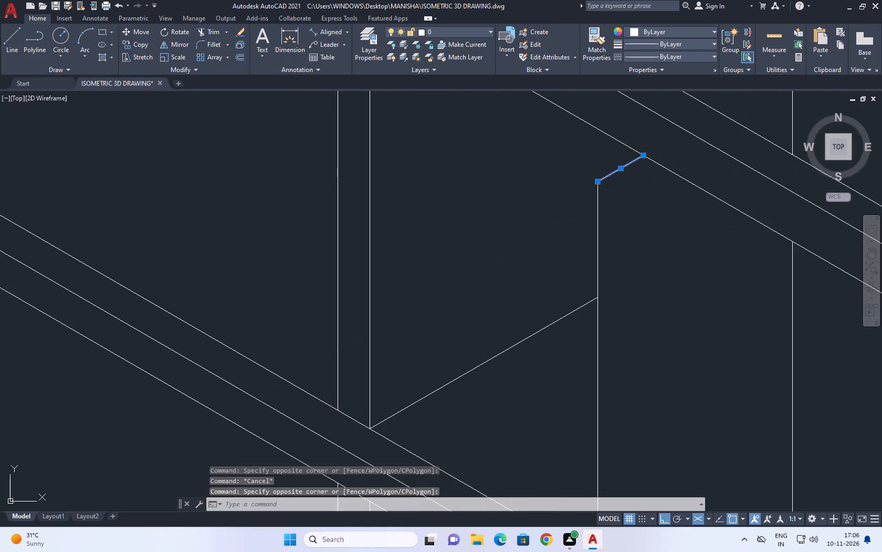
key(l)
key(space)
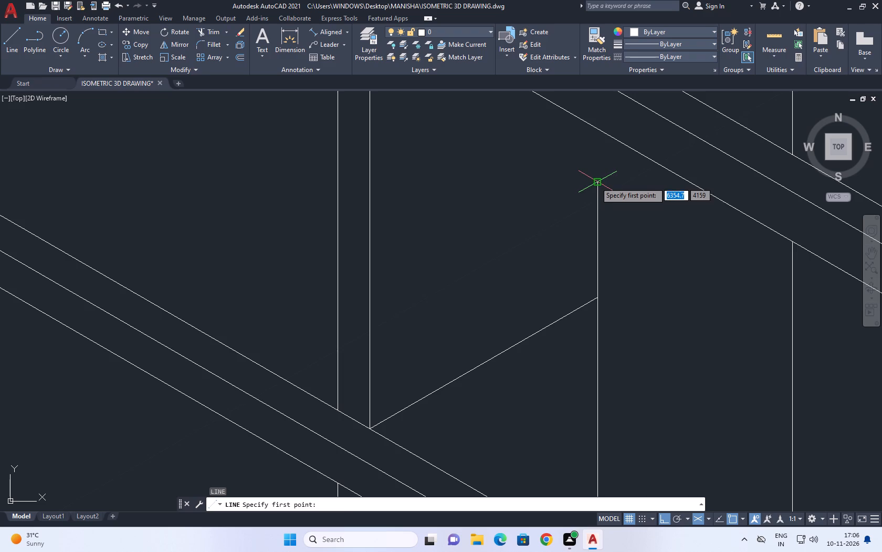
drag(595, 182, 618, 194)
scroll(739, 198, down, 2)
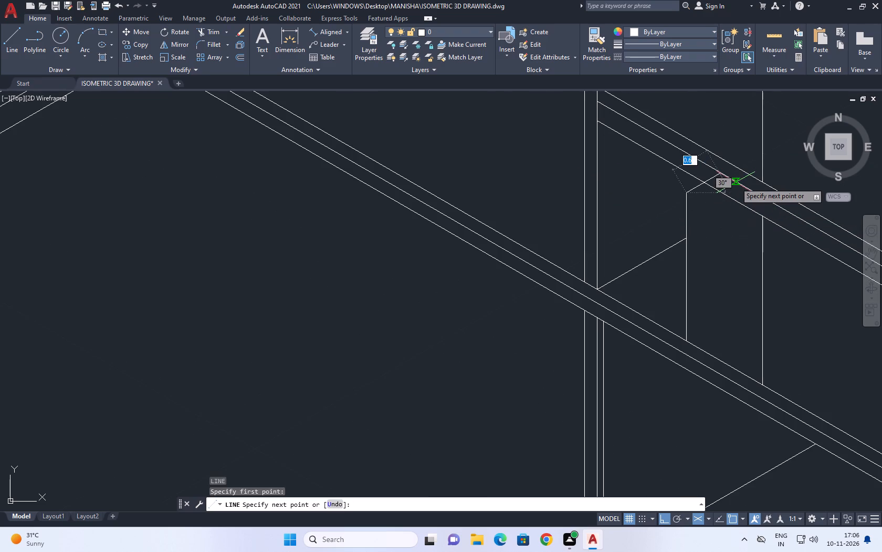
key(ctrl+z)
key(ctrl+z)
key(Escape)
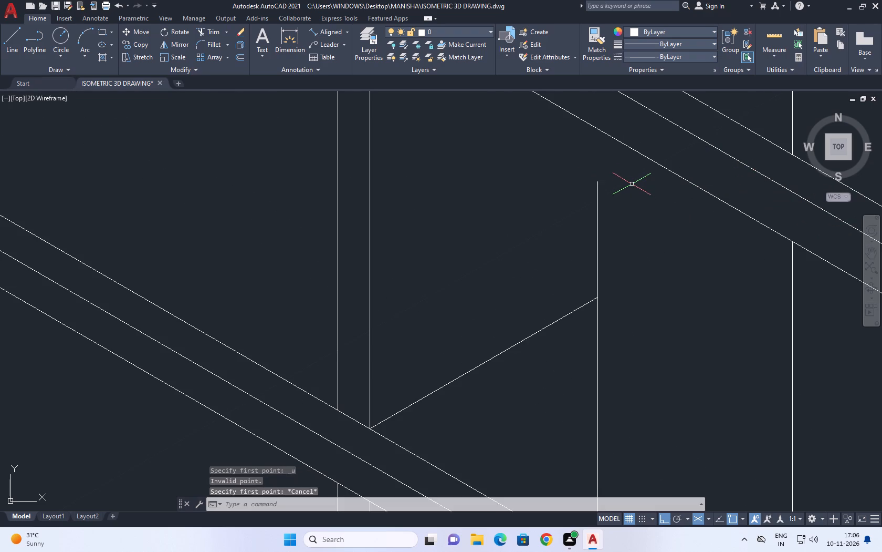
Undo the deletion of the short 30° line above the lowest bay's vertical line.
key(ctrl+z)
key(ctrl+z)
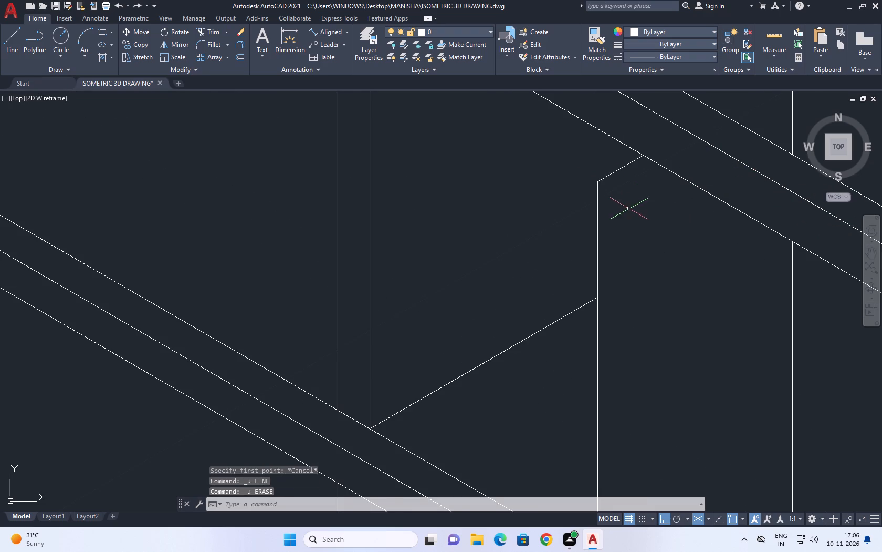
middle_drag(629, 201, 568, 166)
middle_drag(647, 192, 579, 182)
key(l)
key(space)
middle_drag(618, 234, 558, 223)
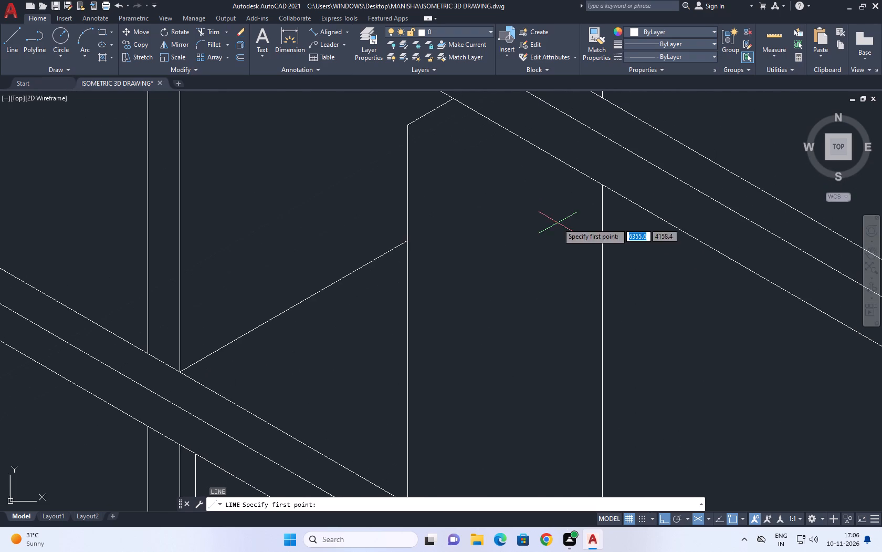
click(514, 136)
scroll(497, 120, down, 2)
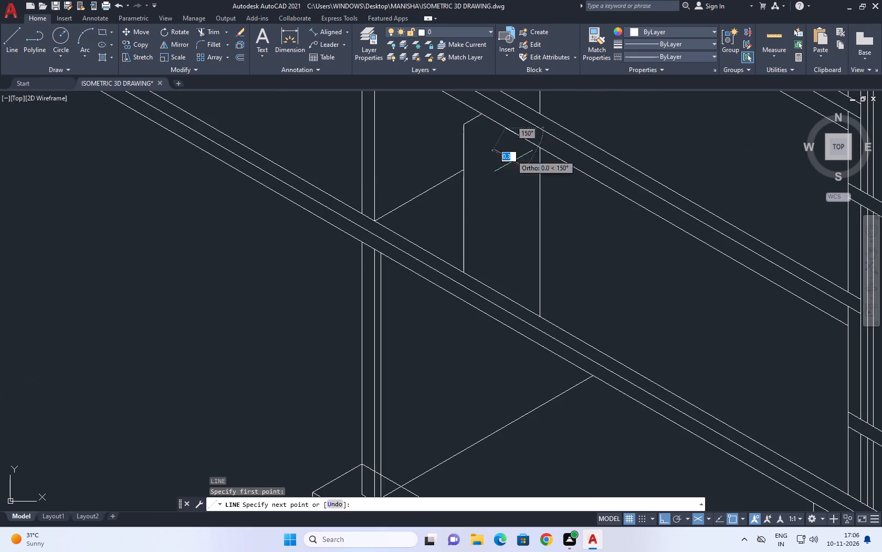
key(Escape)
Draw a vertical line in the right isoplane from the short 30° line's upper end down past the ground slab's top edge.
key(space)
middle_drag(483, 118, 491, 134)
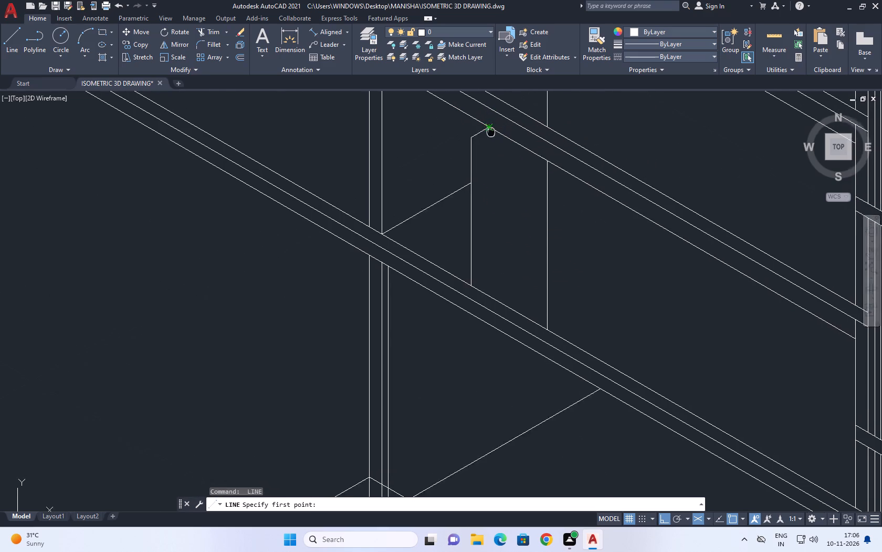
middle_drag(491, 134, 496, 160)
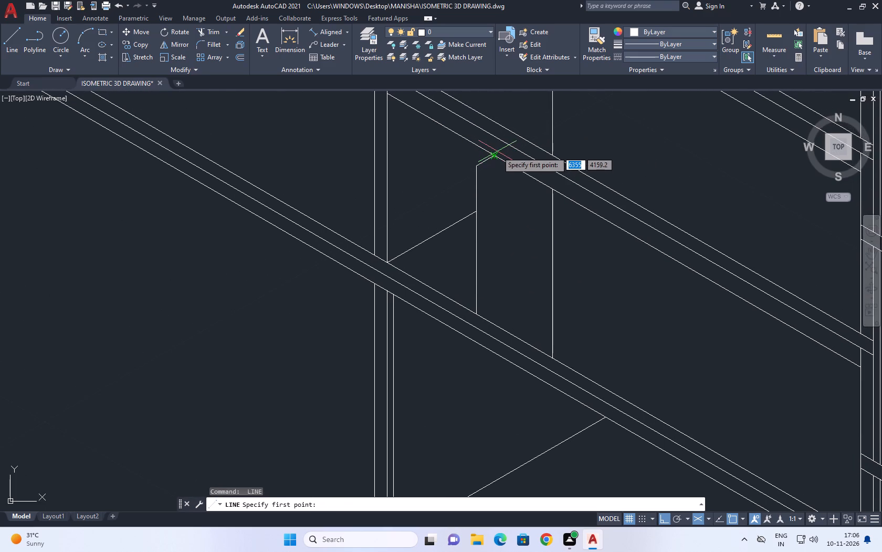
click(497, 158)
key(F5)
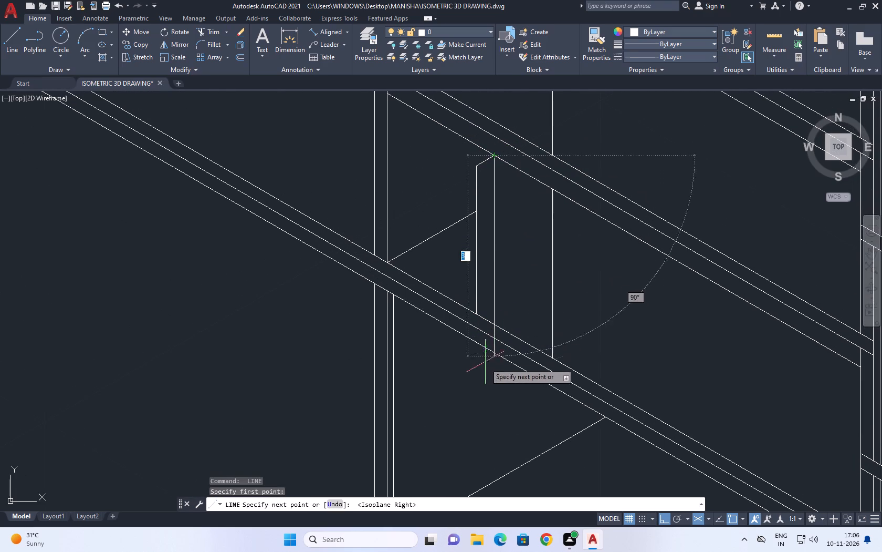
scroll(503, 332, up, 4)
click(497, 325)
key(Escape)
Move both vertical lines and the short 30° line together along the 210° direction, away from the slab's underside.
drag(514, 226, 500, 227)
click(472, 217)
scroll(534, 219, down, 3)
middle_drag(551, 186, 594, 401)
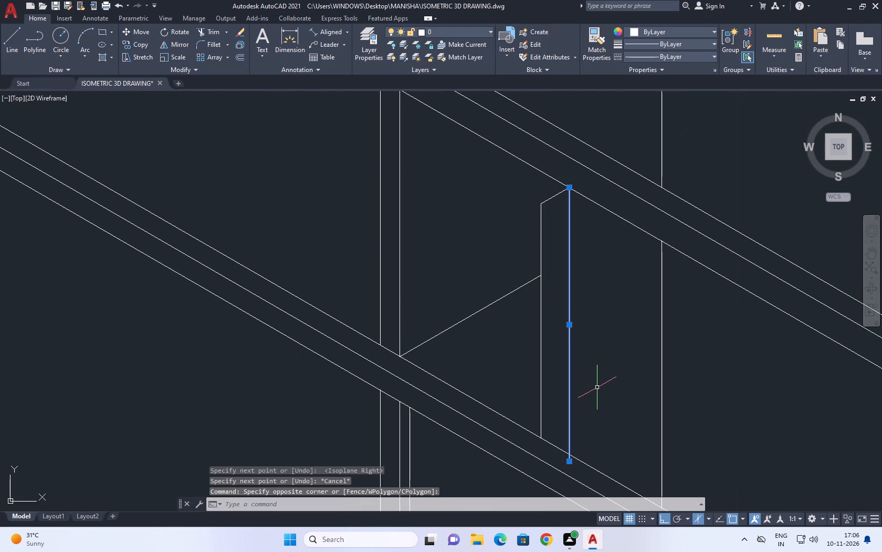
middle_drag(599, 387, 631, 361)
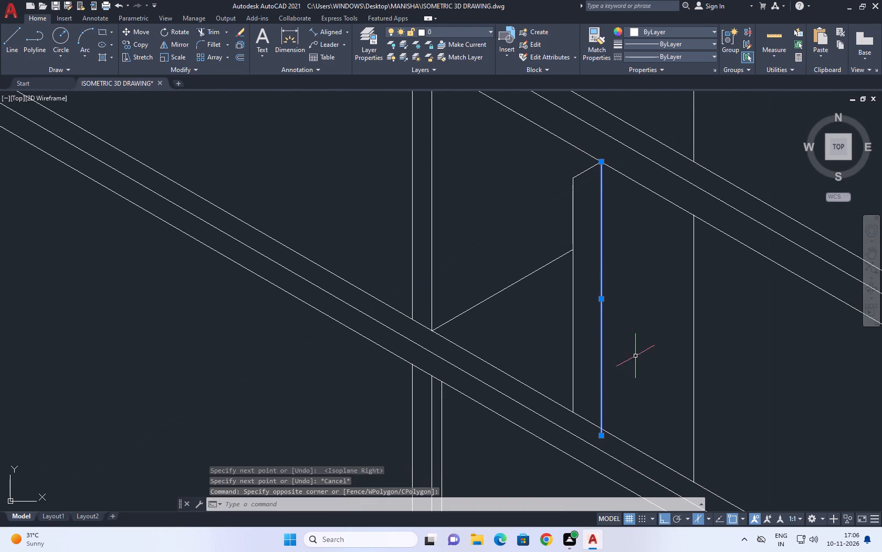
drag(607, 273, 598, 294)
click(559, 313)
middle_click(602, 281)
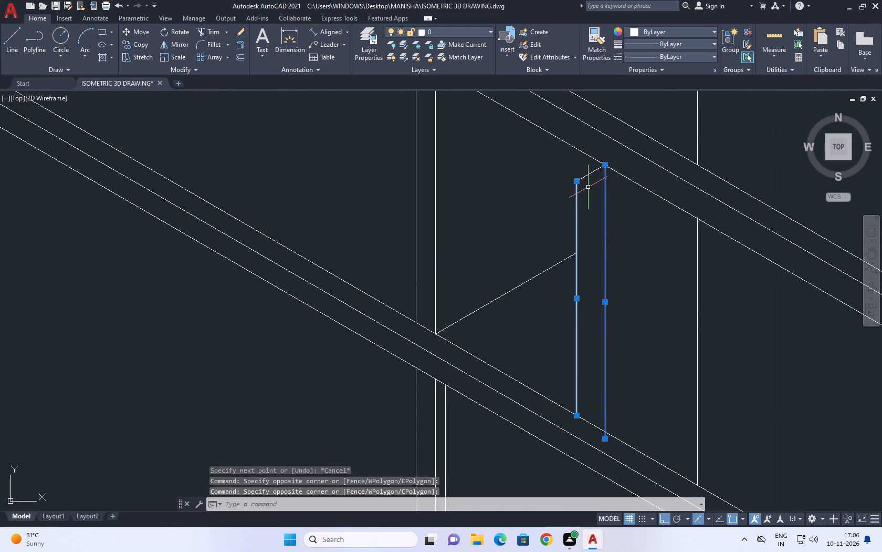
click(589, 179)
click(584, 173)
middle_drag(634, 256, 622, 269)
key(m)
key(space)
click(639, 283)
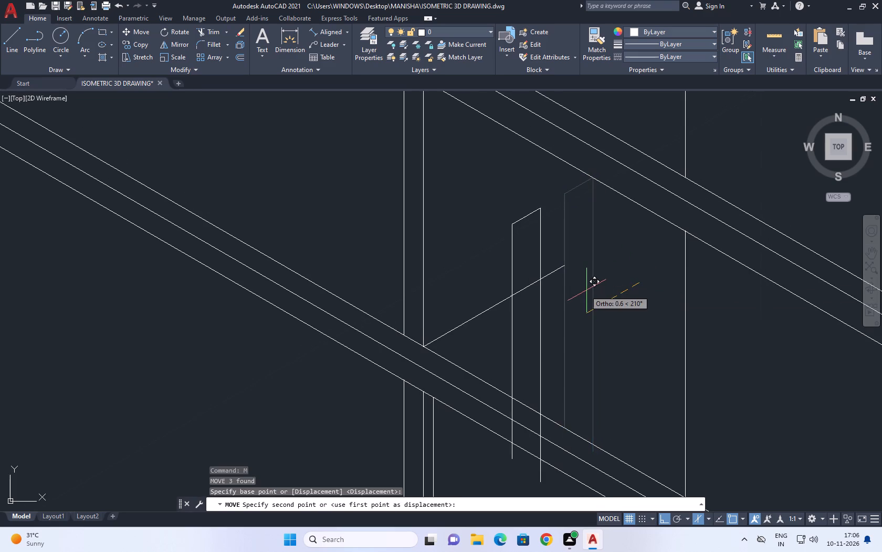
click(608, 271)
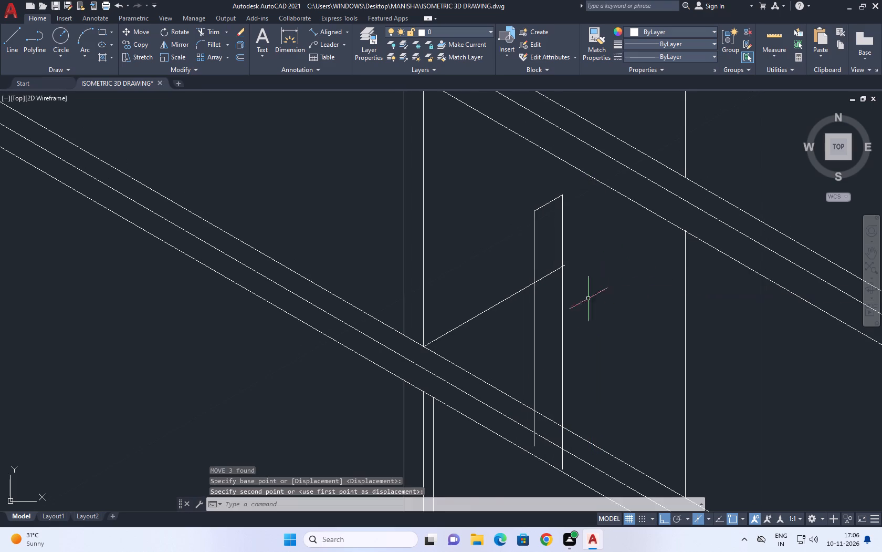
Trim the lower ends of the two moved vertical lines at the ground slab's top edge.
middle_drag(536, 382, 603, 321)
text(TR)
key(space)
click(642, 384)
click(587, 348)
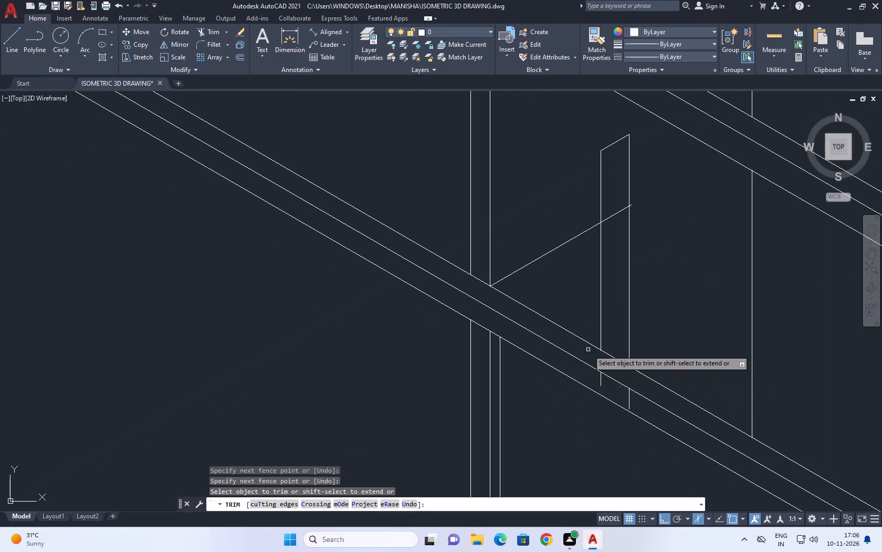
click(633, 408)
click(600, 379)
key(Escape)
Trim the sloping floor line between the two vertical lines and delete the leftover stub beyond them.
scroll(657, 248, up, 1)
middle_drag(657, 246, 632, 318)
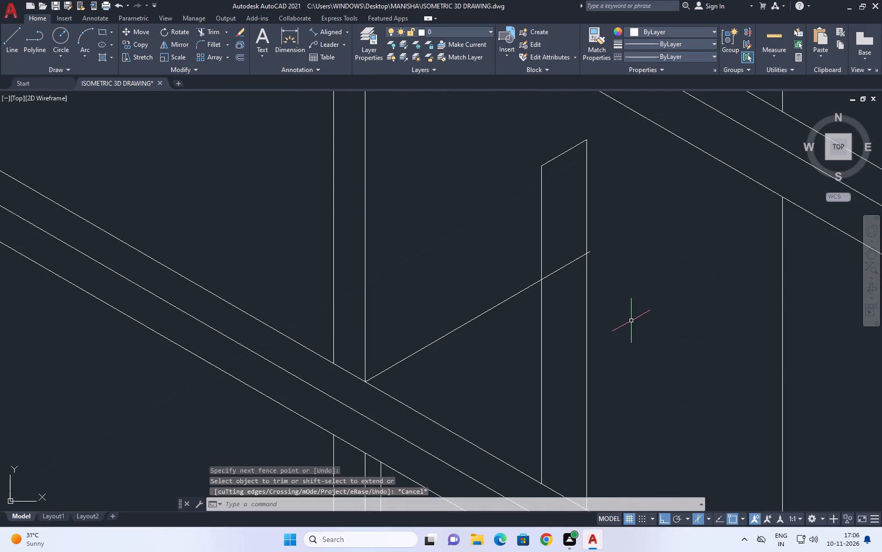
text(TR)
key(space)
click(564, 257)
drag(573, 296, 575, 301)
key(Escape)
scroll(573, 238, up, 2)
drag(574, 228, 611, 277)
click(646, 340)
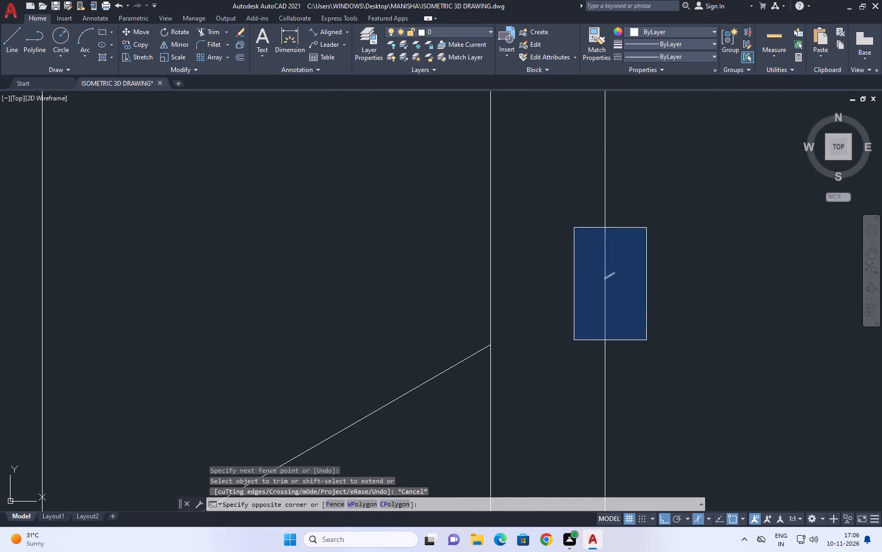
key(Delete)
Copy the vertical line nearer the slab about 0.4 units along the 30° direction, so it crosses the slab's underside.
scroll(618, 313, down, 2)
click(648, 278)
click(592, 295)
middle_drag(593, 314, 577, 323)
key(c)
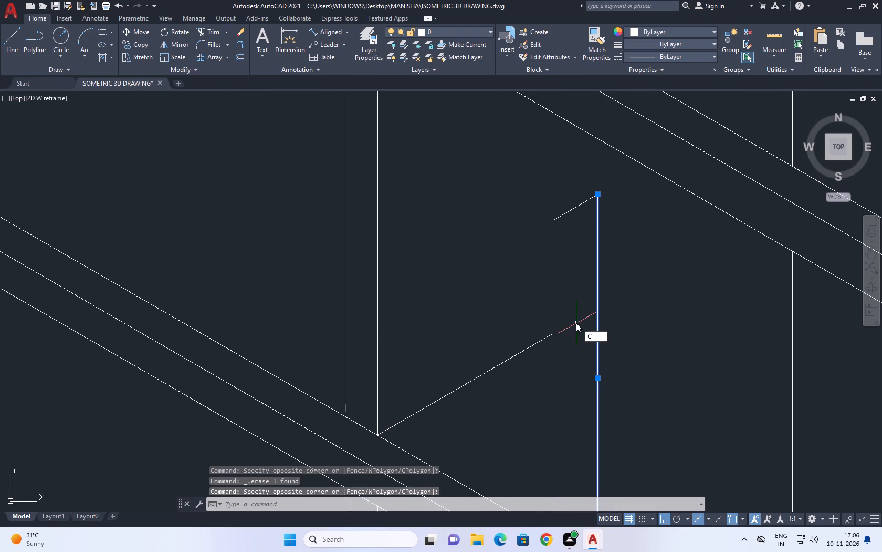
key(o)
key(space)
drag(597, 270, 603, 270)
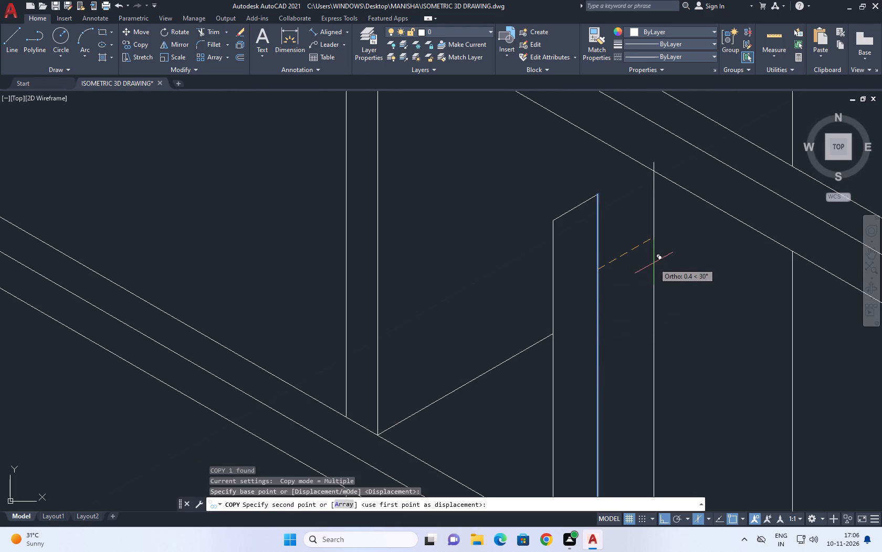
drag(651, 273, 654, 281)
key(Escape)
Delete the original vertical line at the short 30° line's upper end.
click(603, 268)
click(561, 283)
key(Delete)
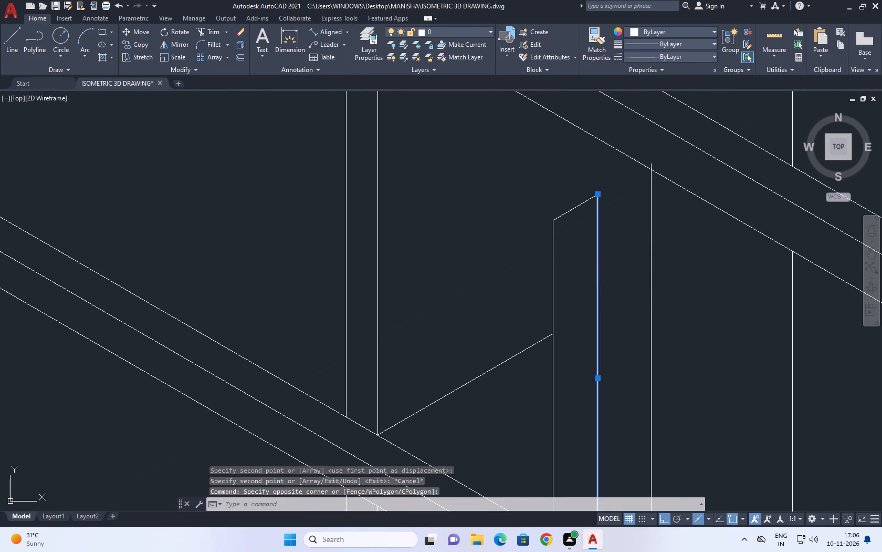
Extend the short 30° line up to the slab's underside.
scroll(550, 272, down, 3)
middle_drag(572, 250, 576, 267)
key(e)
key(x)
key(space)
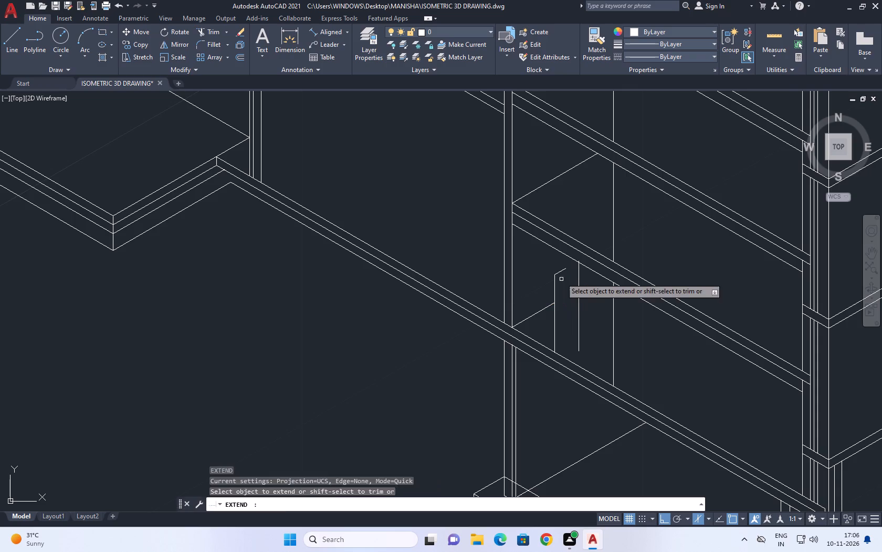
click(556, 271)
click(571, 274)
key(Escape)
Move the copied vertical line so its upper end meets the short 30° line's endpoint on the slab's underside.
scroll(566, 266, up, 6)
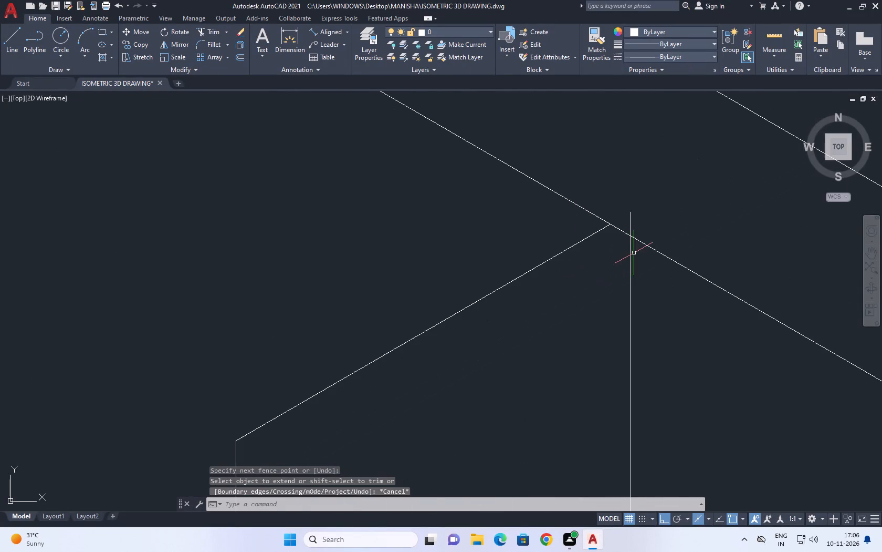
click(642, 285)
click(601, 287)
middle_drag(640, 277, 646, 300)
key(m)
key(space)
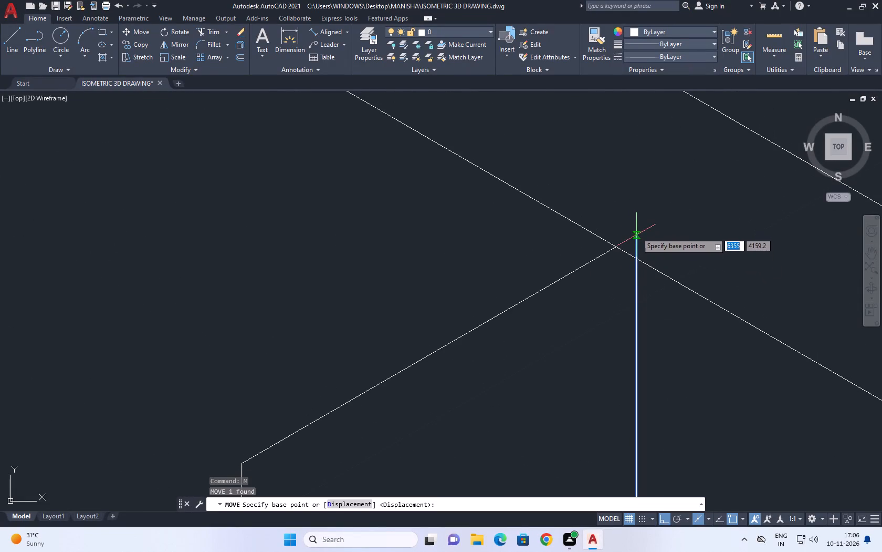
click(637, 234)
click(615, 248)
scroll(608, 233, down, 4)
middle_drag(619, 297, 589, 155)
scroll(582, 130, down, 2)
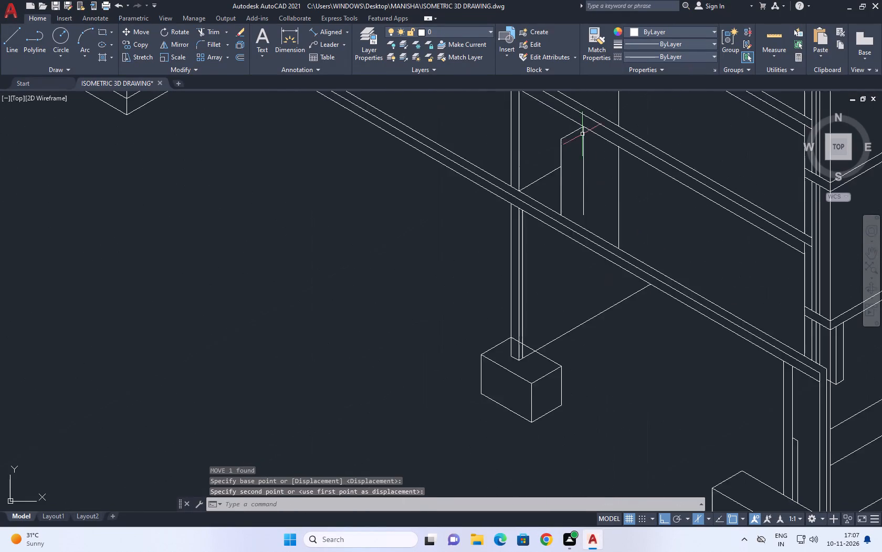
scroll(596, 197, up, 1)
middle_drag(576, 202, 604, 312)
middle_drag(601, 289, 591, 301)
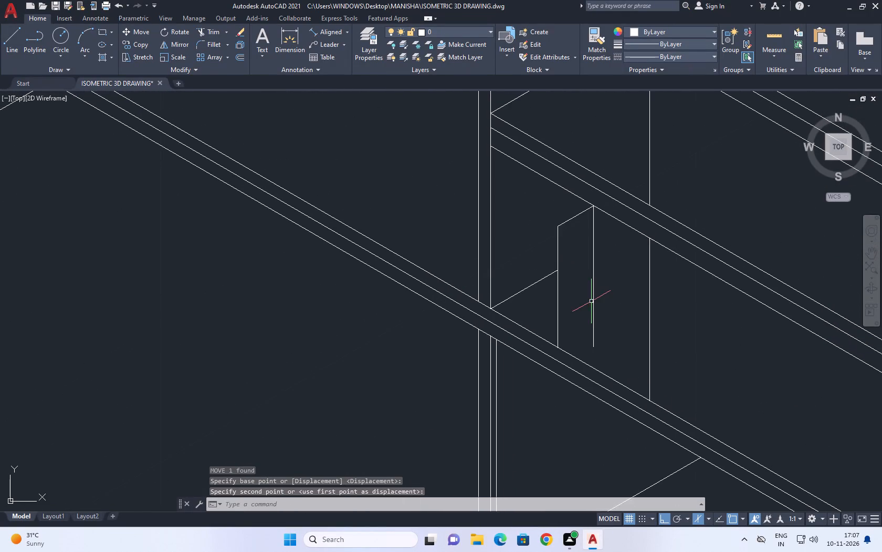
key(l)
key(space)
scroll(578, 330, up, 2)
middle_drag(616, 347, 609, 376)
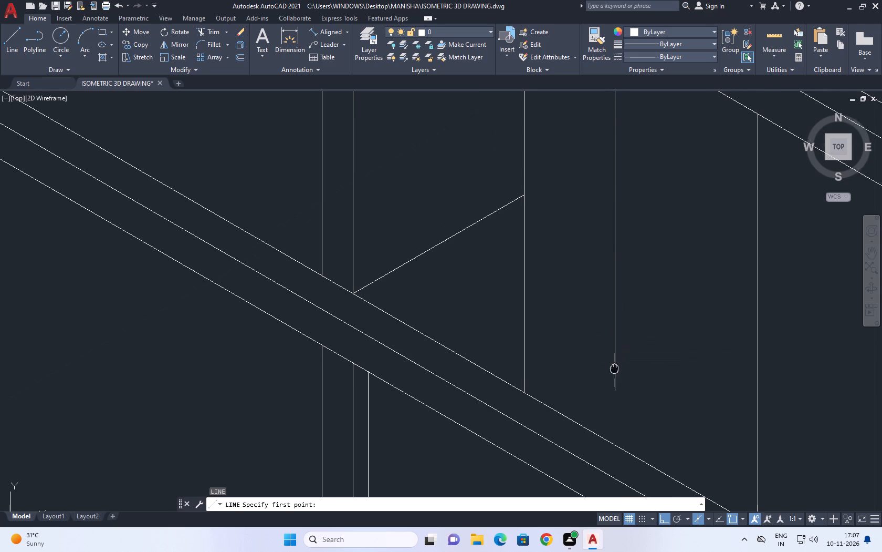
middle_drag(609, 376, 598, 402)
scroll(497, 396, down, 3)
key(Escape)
Extend the sloping floor line of the lowest bay to the vertical line under the slab.
scroll(496, 367, up, 1)
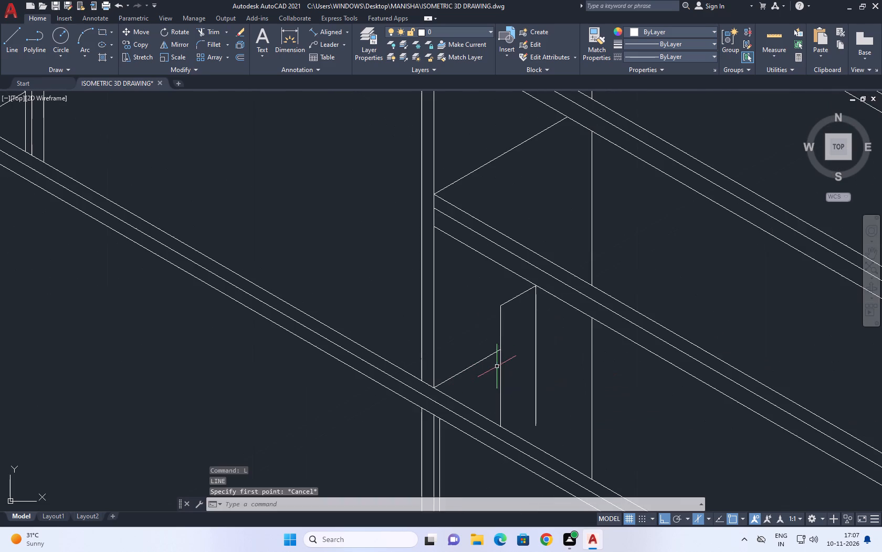
middle_drag(510, 367, 513, 372)
text(EX)
key(space)
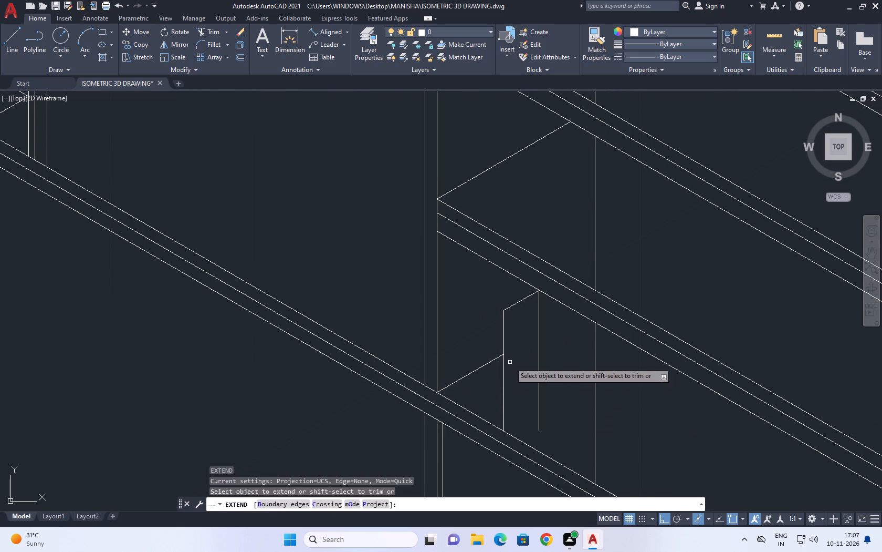
scroll(511, 364, down, 1)
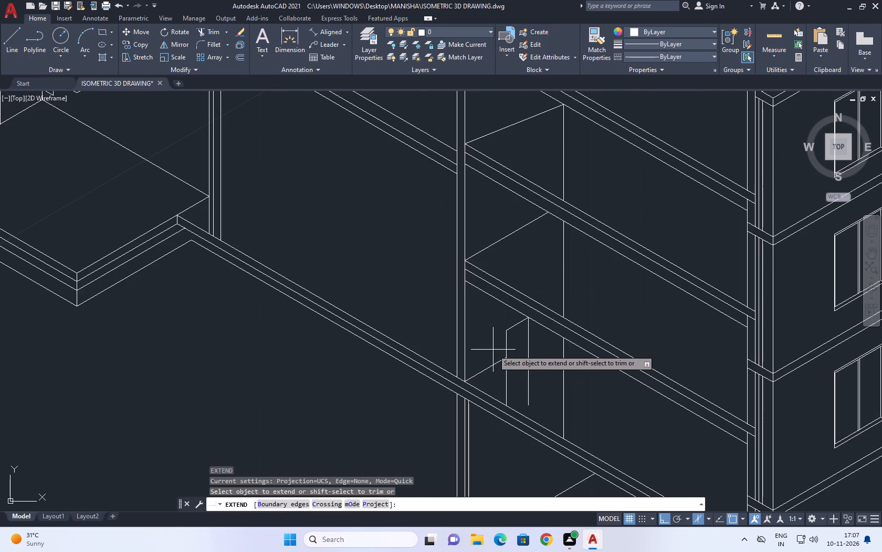
click(493, 350)
click(504, 382)
key(Escape)
Trim both vertical lines below the sloping floor line, leaving a closed opening outline.
text(TR)
key(space)
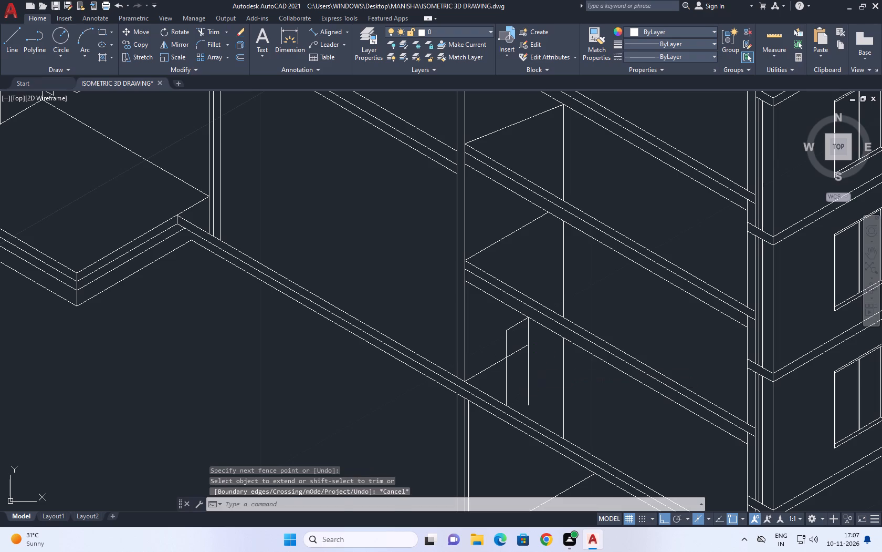
click(496, 382)
click(554, 369)
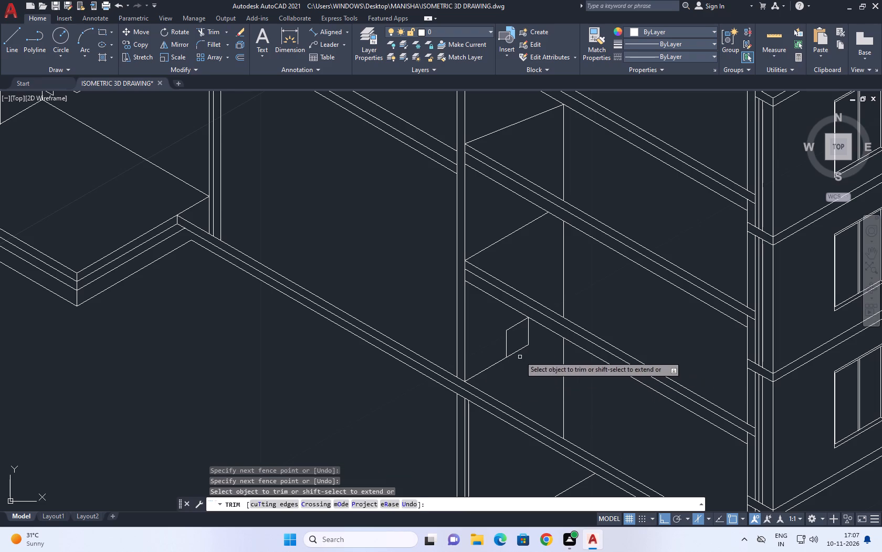
key(Escape)
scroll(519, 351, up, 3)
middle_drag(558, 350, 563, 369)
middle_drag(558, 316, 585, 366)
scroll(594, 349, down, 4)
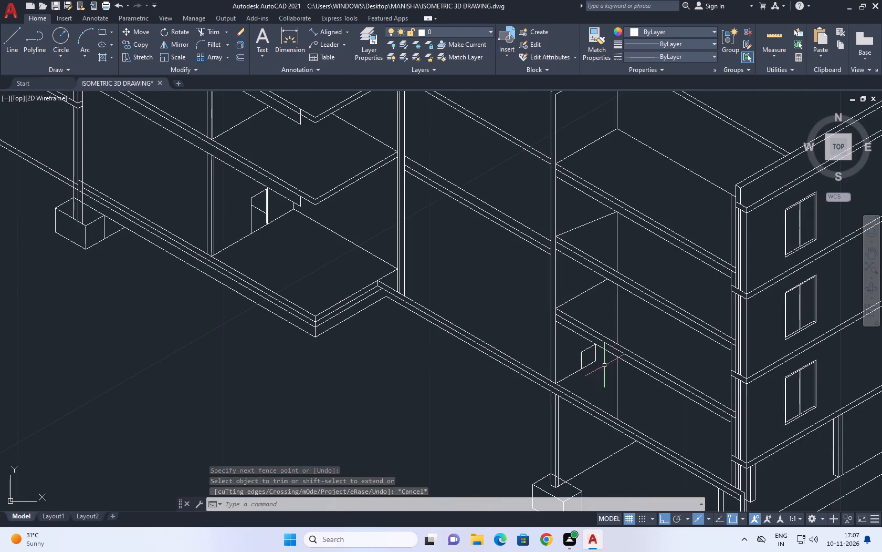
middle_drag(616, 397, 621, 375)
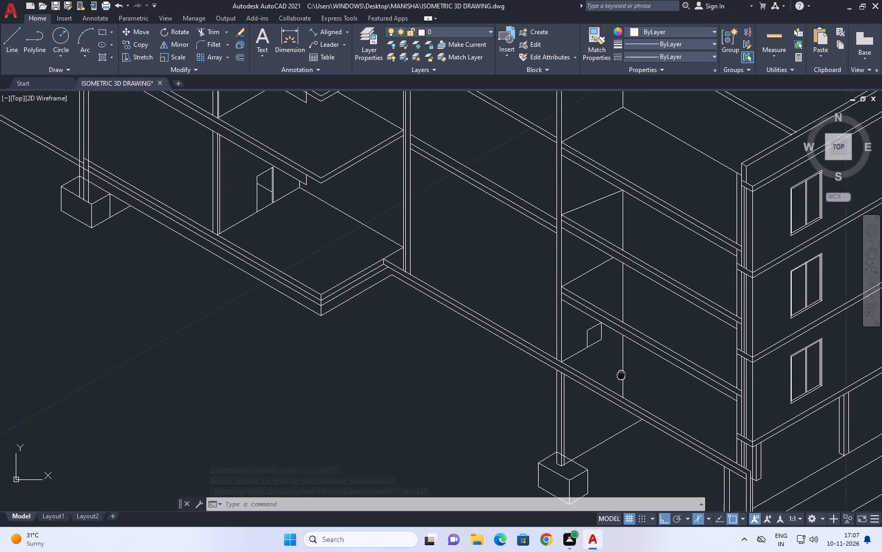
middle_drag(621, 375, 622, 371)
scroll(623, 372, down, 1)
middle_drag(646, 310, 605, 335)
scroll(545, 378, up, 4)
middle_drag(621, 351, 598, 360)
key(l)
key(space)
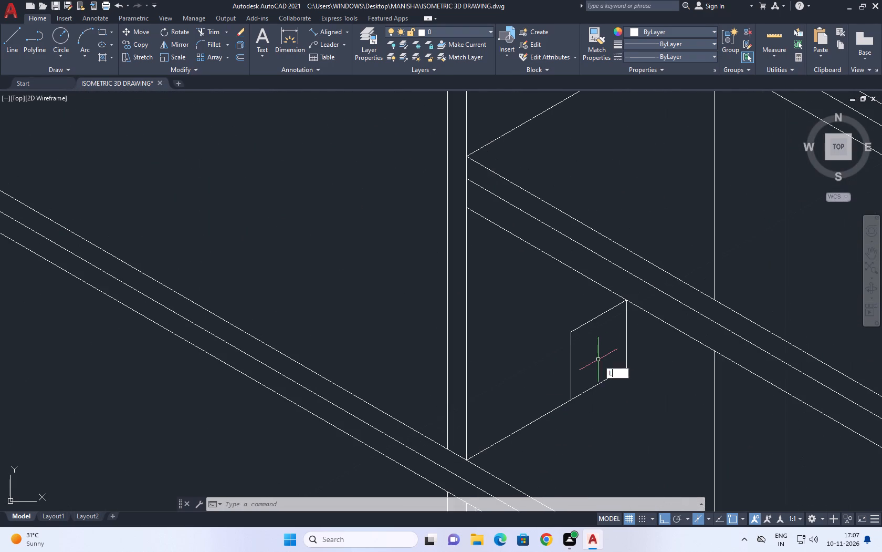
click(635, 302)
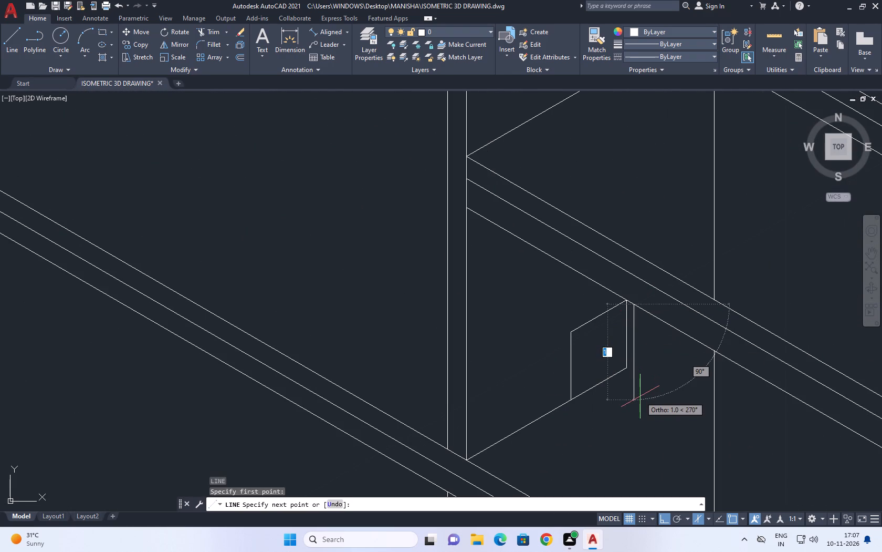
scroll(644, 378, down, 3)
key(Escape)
Copy the vertical wall line beside the opening in the lowest bay 0.05 along the 150° direction.
scroll(648, 387, up, 4)
drag(733, 427, 721, 420)
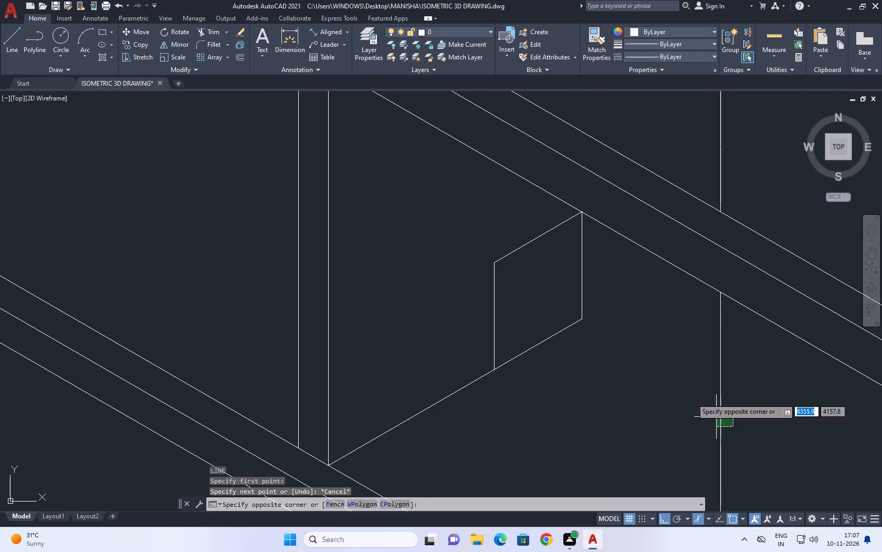
click(667, 379)
scroll(619, 320, down, 5)
middle_drag(678, 333, 675, 343)
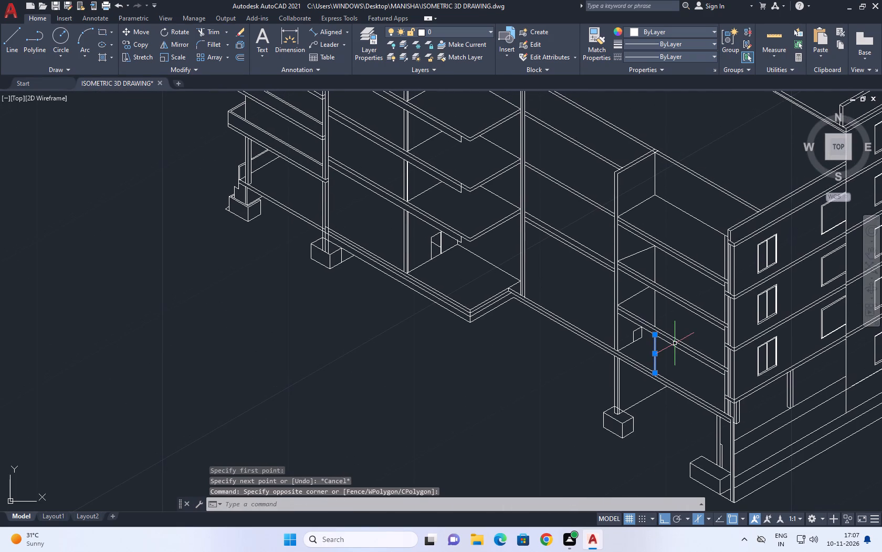
text(CO)
key(space)
scroll(631, 362, up, 3)
click(674, 341)
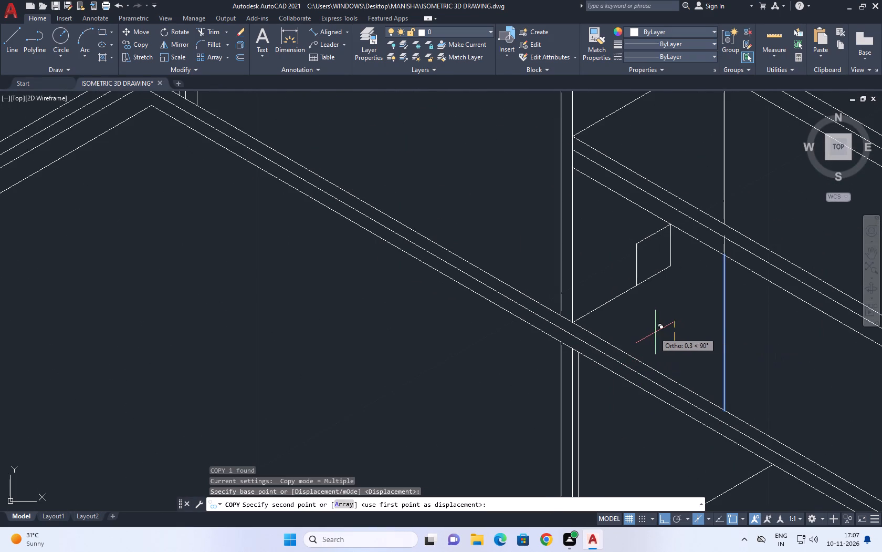
key(F5)
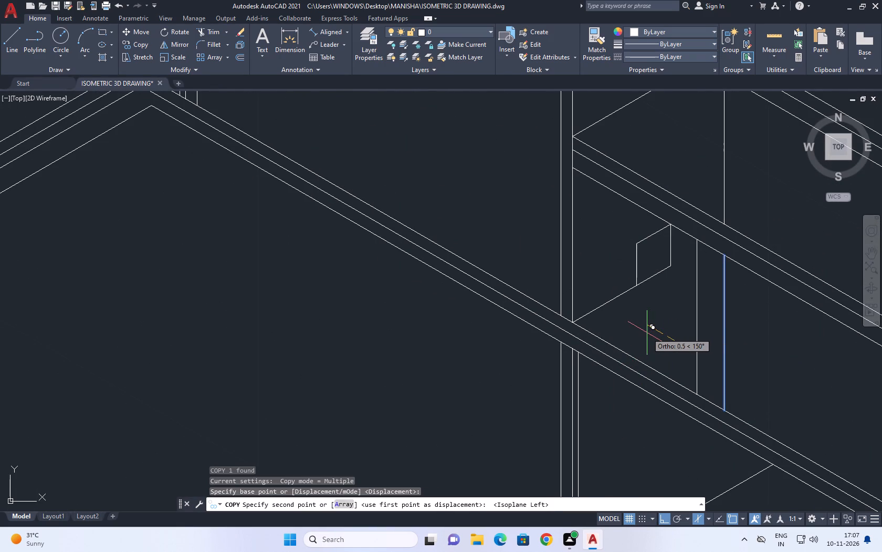
text(0.)
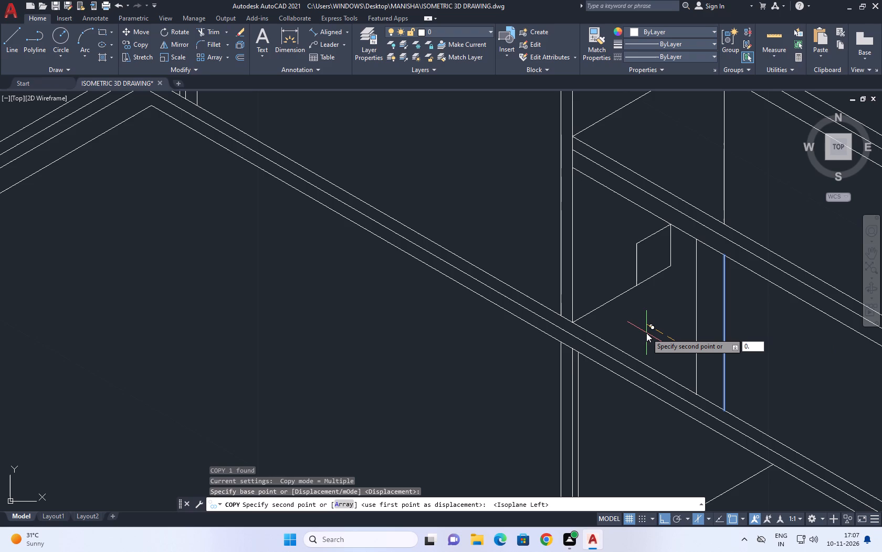
text(05)
key(space)
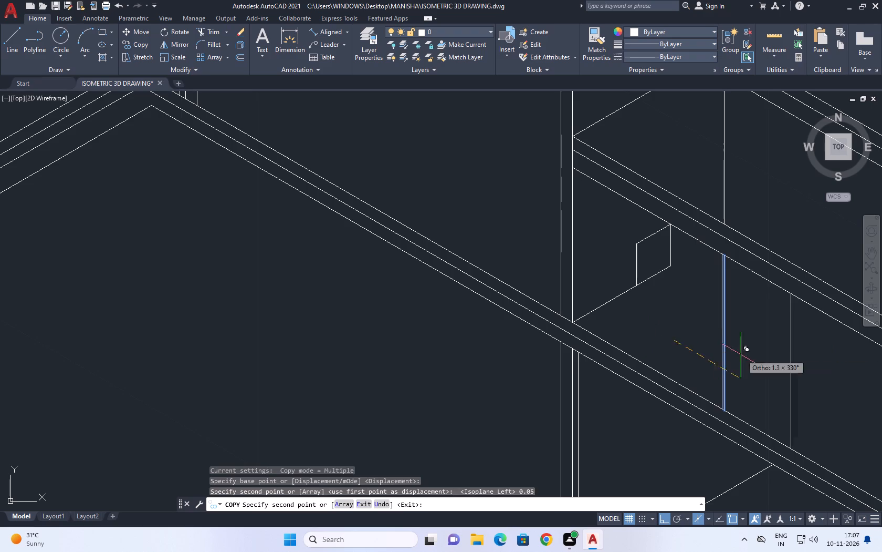
key(Escape)
Move the copied vertical wall line slightly farther from the original along the 150° direction.
scroll(716, 340, up, 2)
click(732, 346)
click(721, 341)
scroll(712, 341, down, 1)
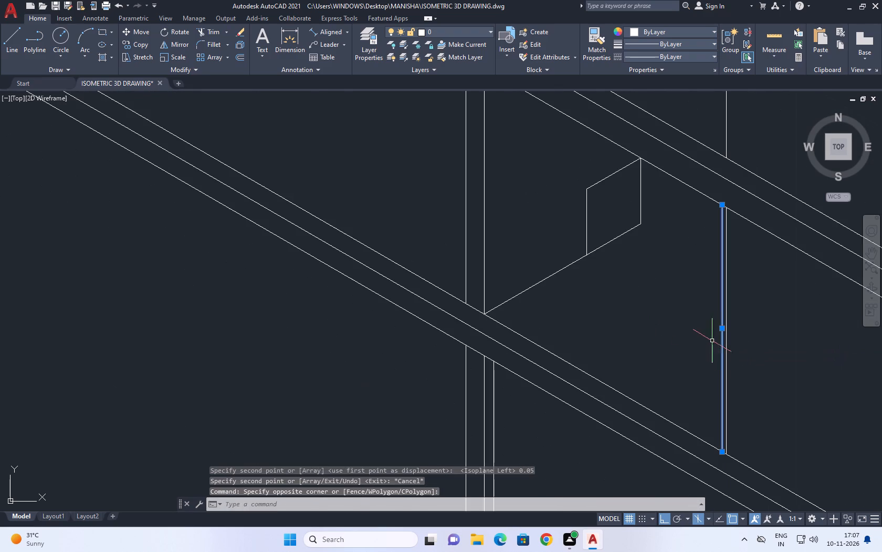
key(m)
key(space)
click(759, 363)
click(747, 361)
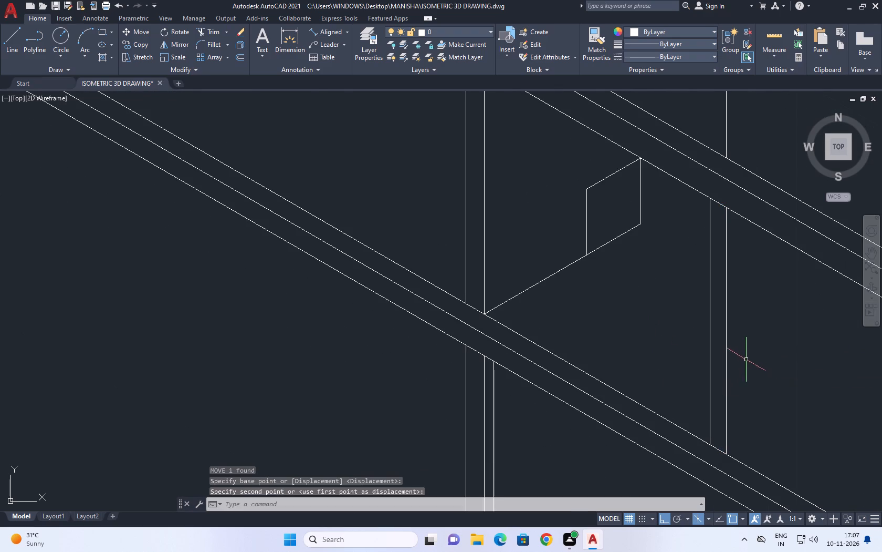
Draw a vertical line from the sloping floor line of the second bay from the top up past the slab above.
scroll(680, 312, down, 2)
middle_drag(705, 260, 668, 311)
scroll(668, 311, down, 3)
middle_drag(675, 253, 676, 272)
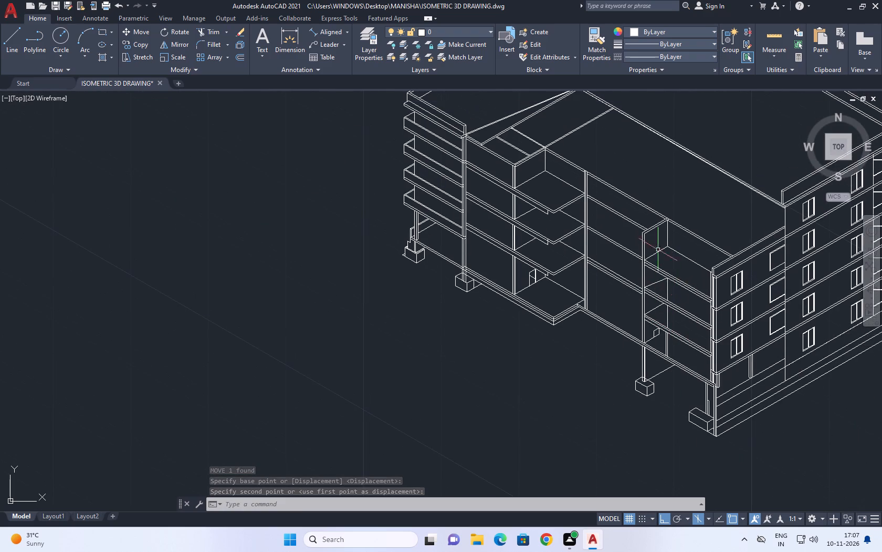
scroll(655, 241, up, 2)
middle_drag(661, 249, 613, 329)
scroll(614, 330, down, 1)
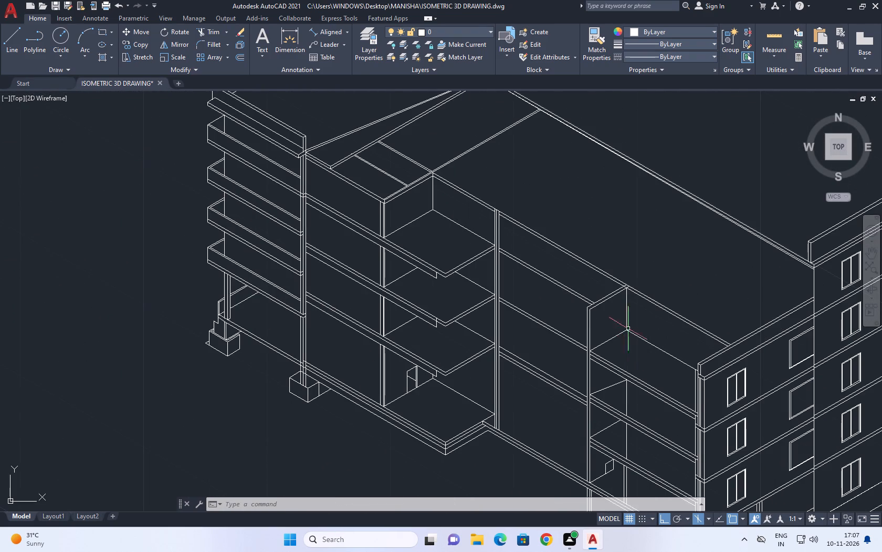
middle_drag(602, 347, 634, 356)
middle_drag(647, 390, 652, 370)
scroll(650, 371, up, 3)
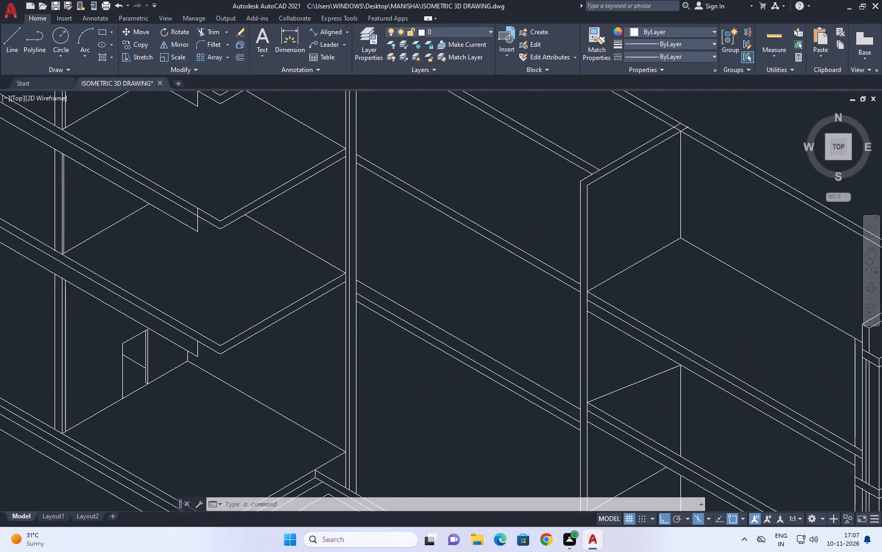
text(L)
key(space)
scroll(622, 393, up, 1)
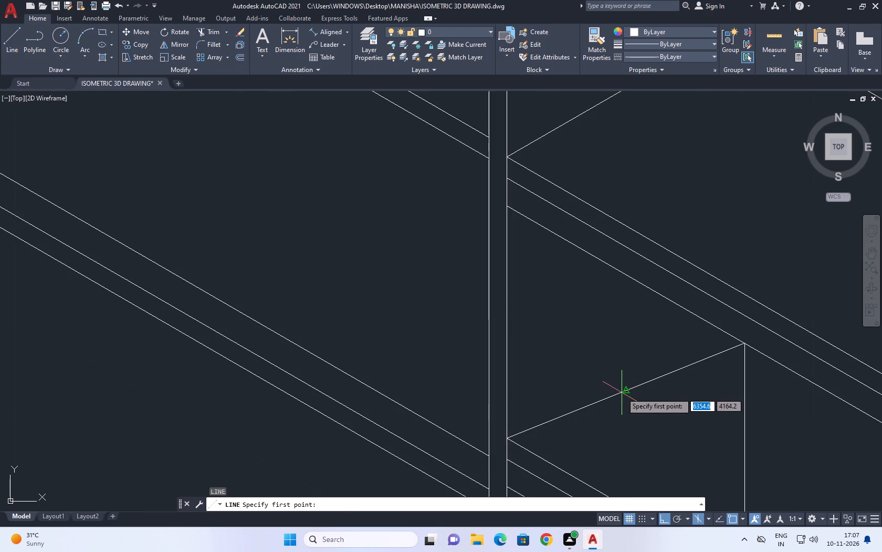
click(628, 394)
scroll(616, 190, up, 2)
click(622, 159)
key(space)
Trim the new vertical line at the slab's underside and delete the leftover pieces above it.
scroll(625, 233, down, 2)
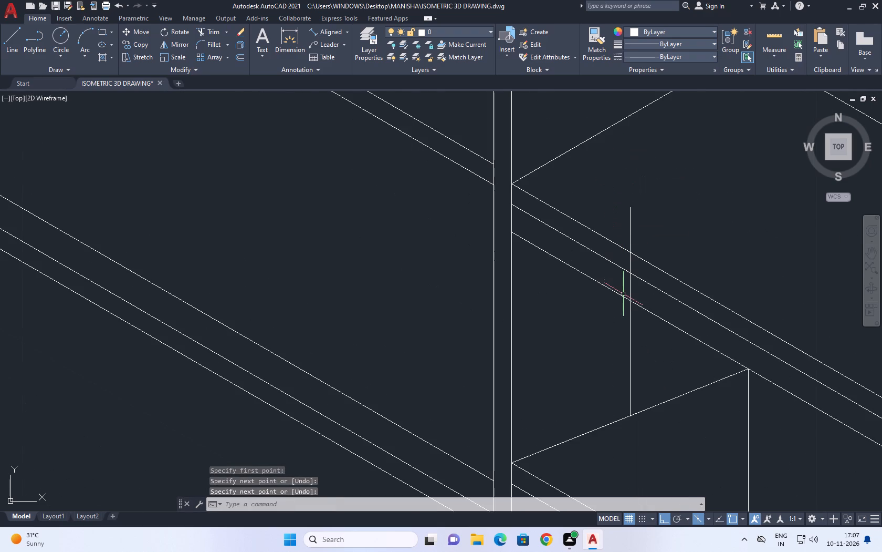
text(TR)
key(space)
click(633, 290)
click(610, 278)
key(space)
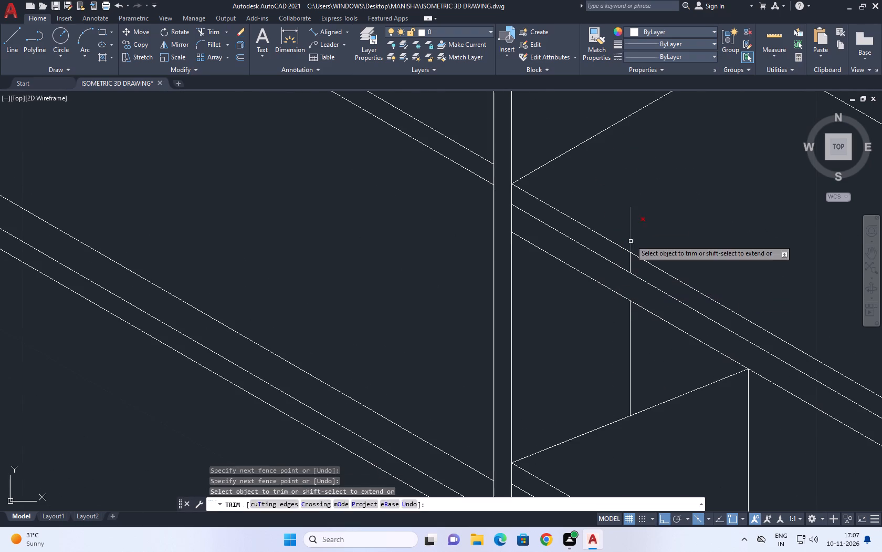
click(649, 212)
drag(623, 200, 617, 197)
key(Delete)
Copy the trimmed vertical line a short distance along the 30° direction for the opening's other side.
middle_drag(643, 320, 619, 157)
drag(615, 168, 610, 172)
click(572, 187)
middle_drag(559, 200, 543, 252)
text(CO)
key(space)
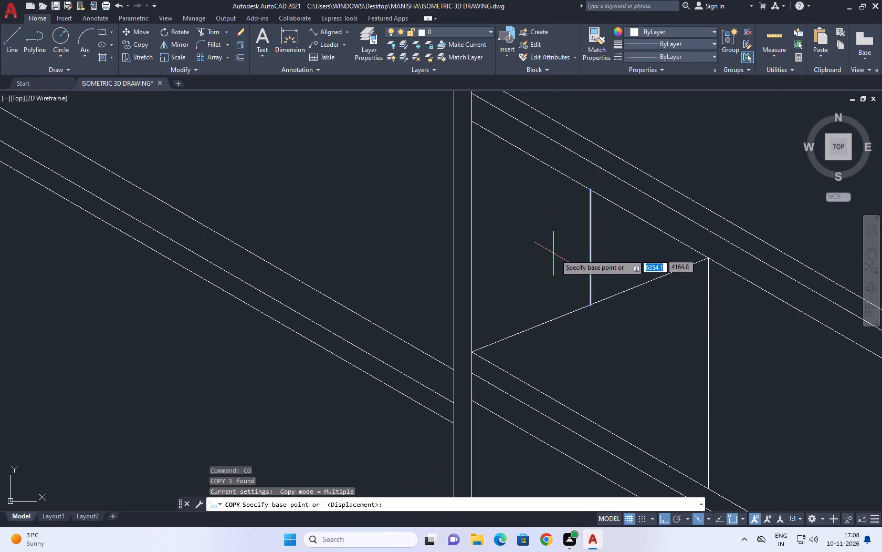
click(580, 260)
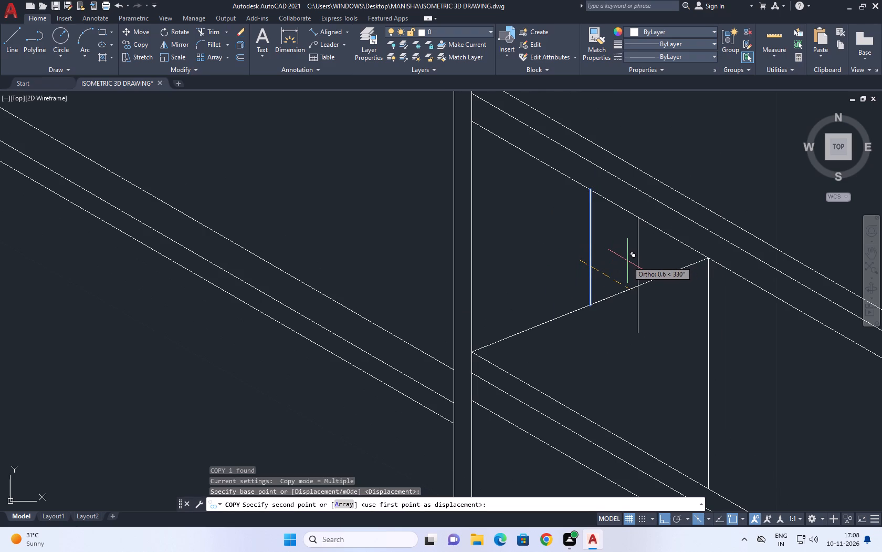
key(F5)
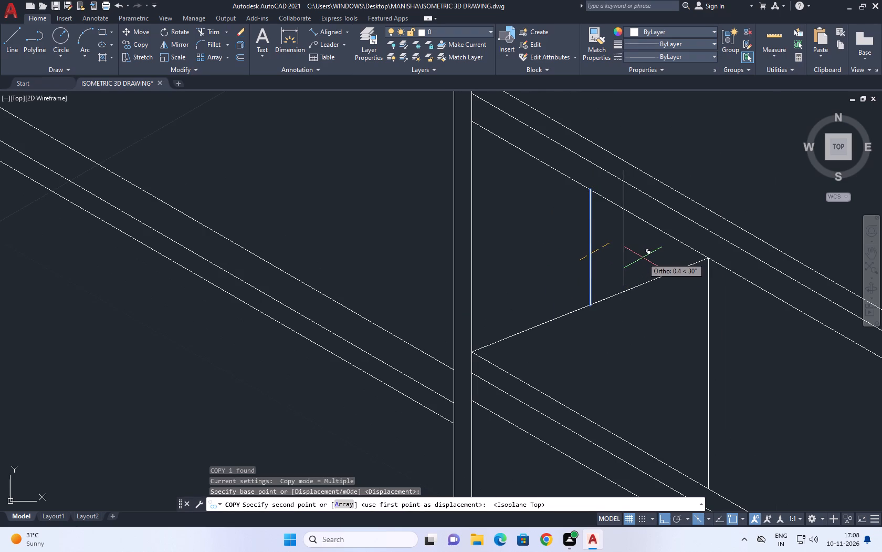
click(649, 257)
key(space)
middle_drag(591, 232, 596, 287)
Trim the copied line at the slab's underside and delete its leftover piece above.
key(t)
key(r)
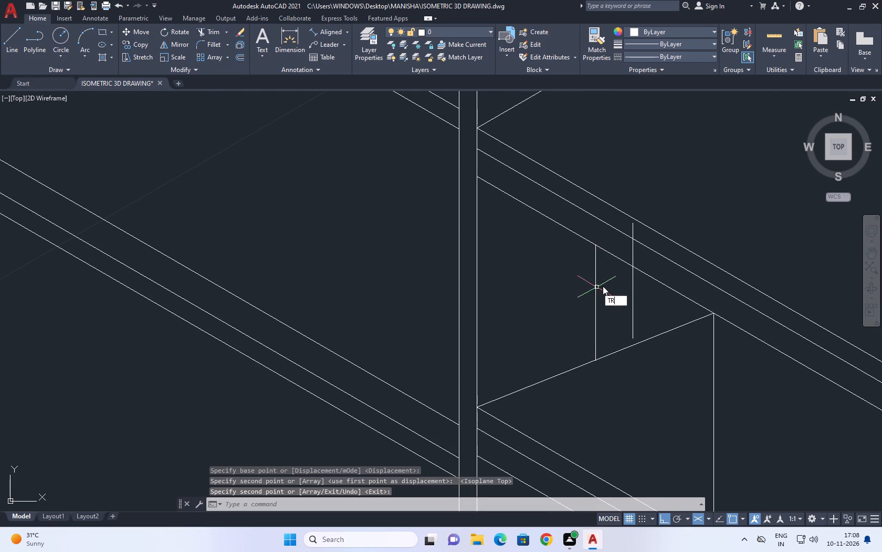
key(space)
click(638, 248)
click(610, 239)
key(space)
click(634, 229)
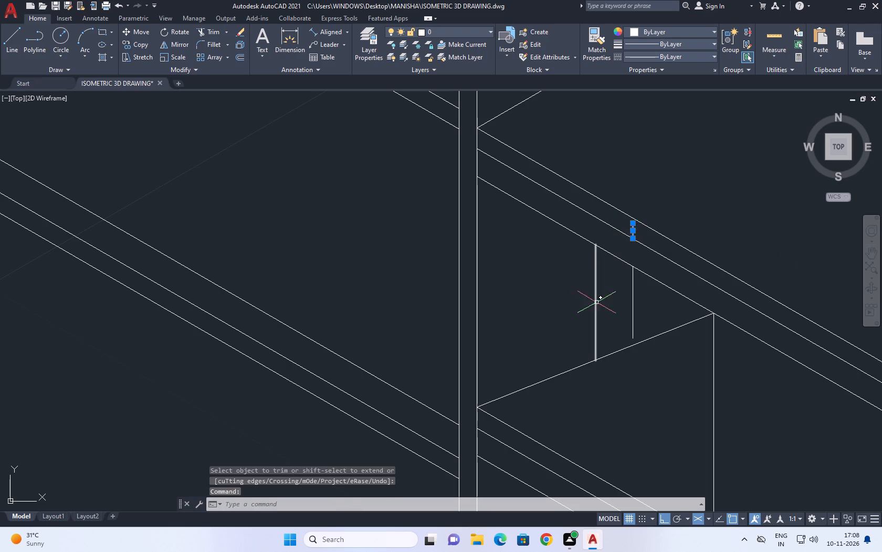
key(Delete)
Extend the copied vertical line down to the bay's sloping floor line.
middle_drag(659, 319, 638, 282)
text(EX)
key(space)
click(612, 270)
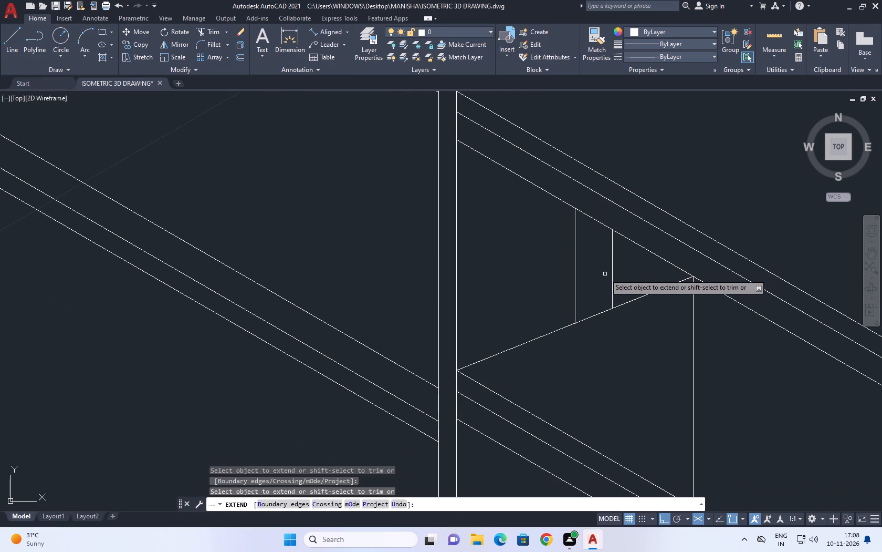
click(616, 298)
key(Escape)
Copy the opening's second vertical line a short distance inward along the 150° direction.
click(610, 275)
click(595, 286)
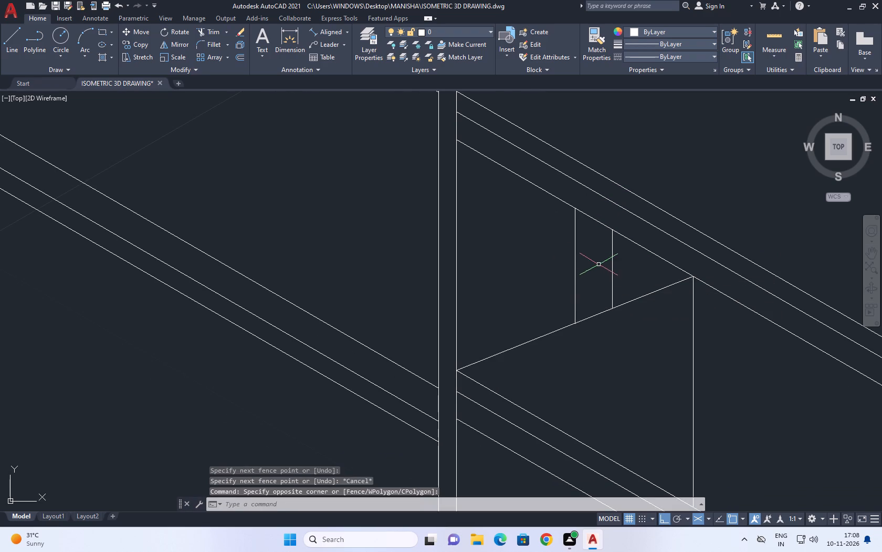
click(613, 265)
middle_drag(618, 289, 642, 347)
key(c)
key(o)
key(space)
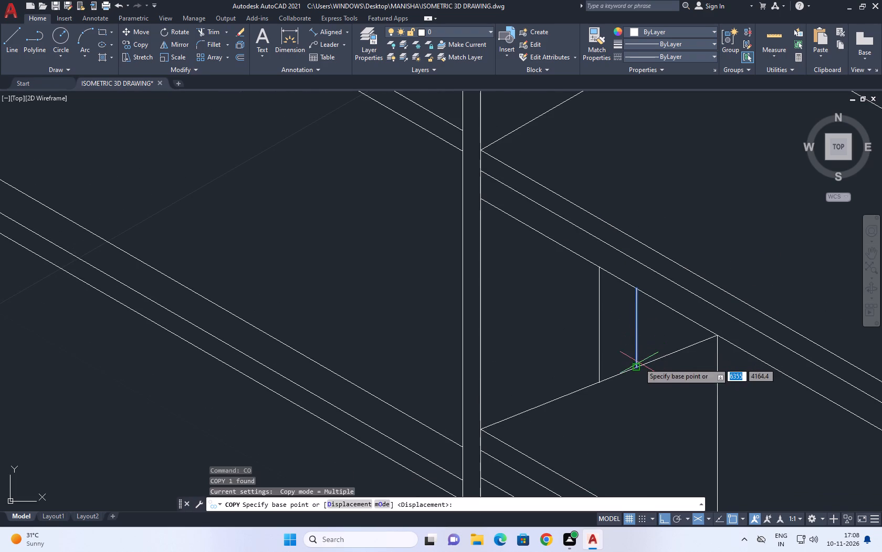
click(636, 363)
click(625, 362)
key(Escape)
Move the inner copied line closer to the opening's side line along the 330° direction, leaving a thin jamb.
scroll(644, 371, up, 2)
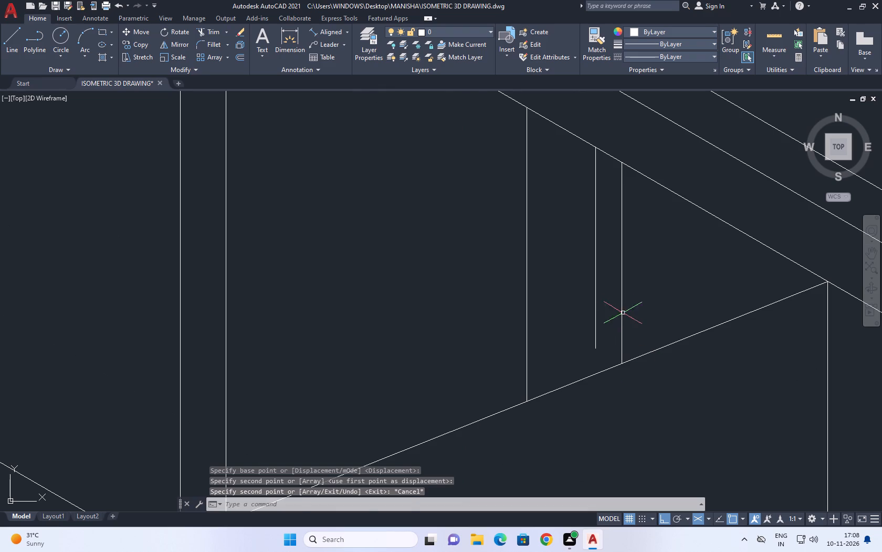
drag(615, 308, 610, 308)
click(576, 299)
middle_drag(629, 317, 590, 309)
key(m)
key(space)
click(627, 287)
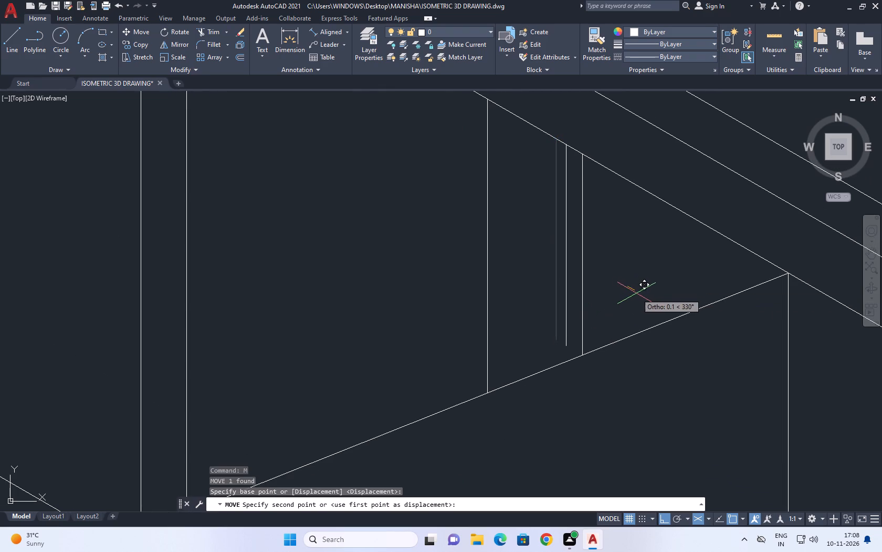
click(642, 296)
Draw a short line joining the lower ends of the two closely spaced jamb lines.
middle_drag(524, 248, 561, 314)
key(l)
key(space)
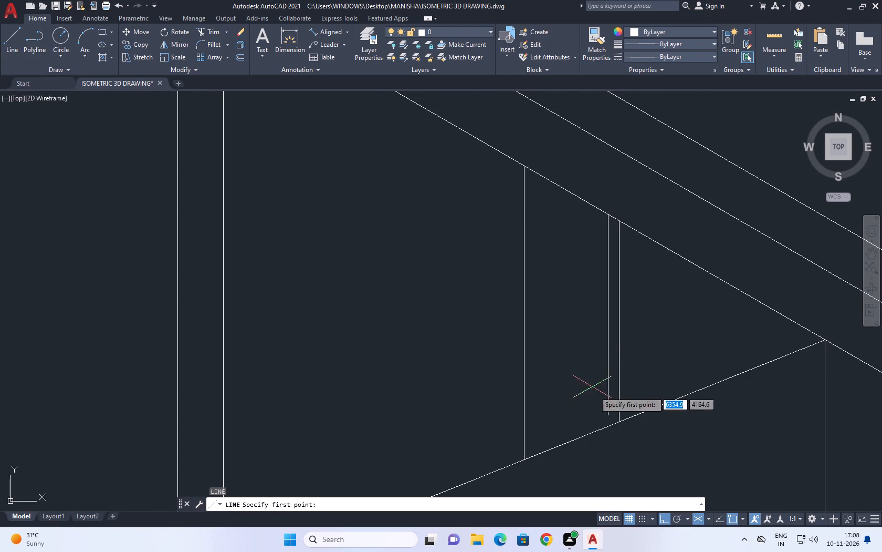
scroll(614, 418, up, 1)
click(617, 422)
click(604, 414)
key(Escape)
Draw a small circle as a door knob beside the opening's first vertical line, about mid-height.
scroll(575, 281, down, 2)
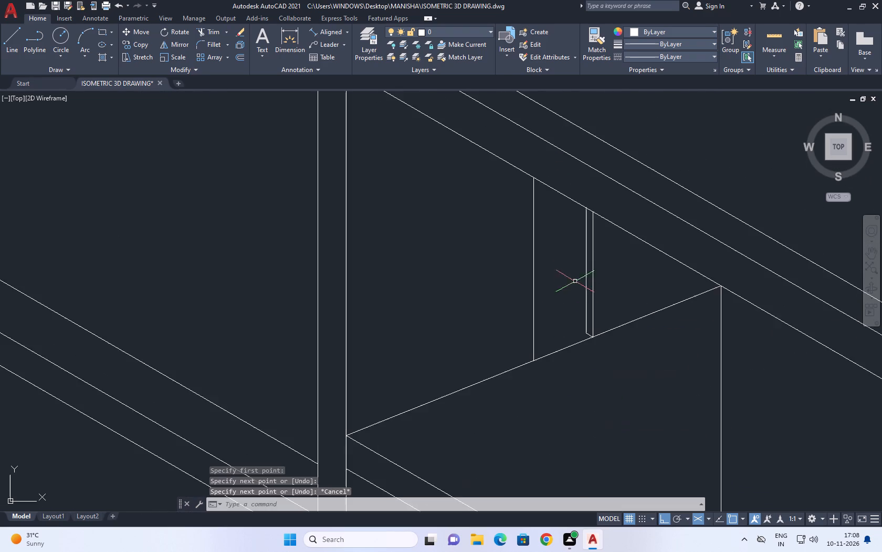
scroll(606, 260, down, 1)
middle_drag(606, 260, 550, 303)
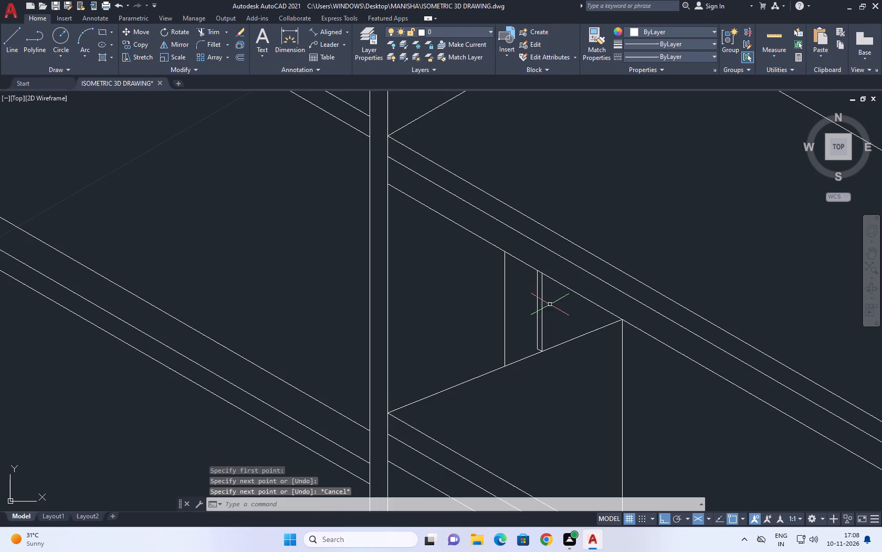
scroll(514, 334, up, 1)
middle_drag(511, 333, 529, 324)
scroll(525, 329, up, 1)
key(x)
key(Escape)
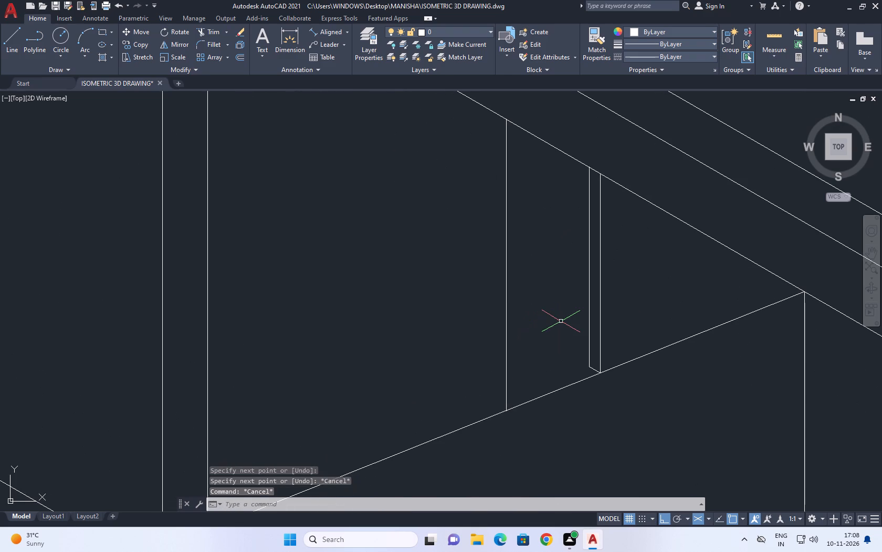
key(c)
key(space)
click(521, 271)
click(524, 264)
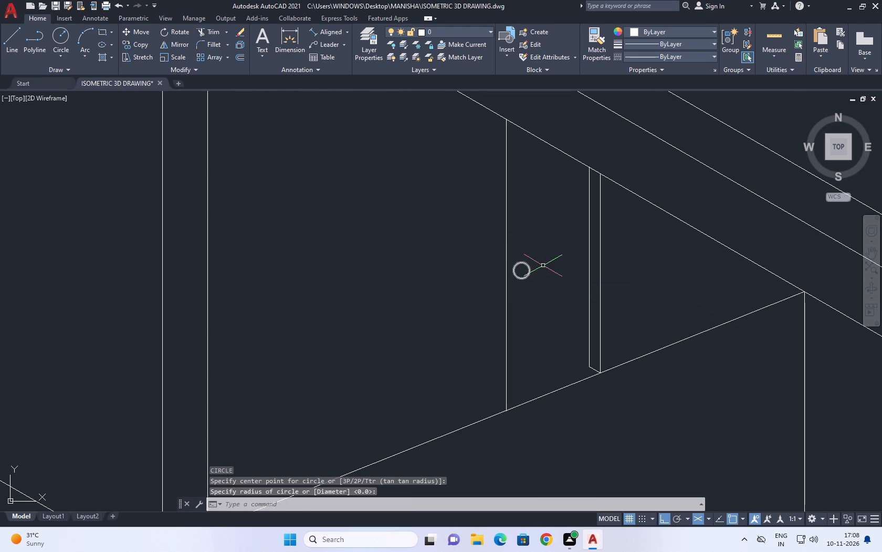
Reduce the door-knob circle's radius slightly by stretching its top quadrant grip inward.
click(523, 260)
click(518, 273)
scroll(519, 269, up, 4)
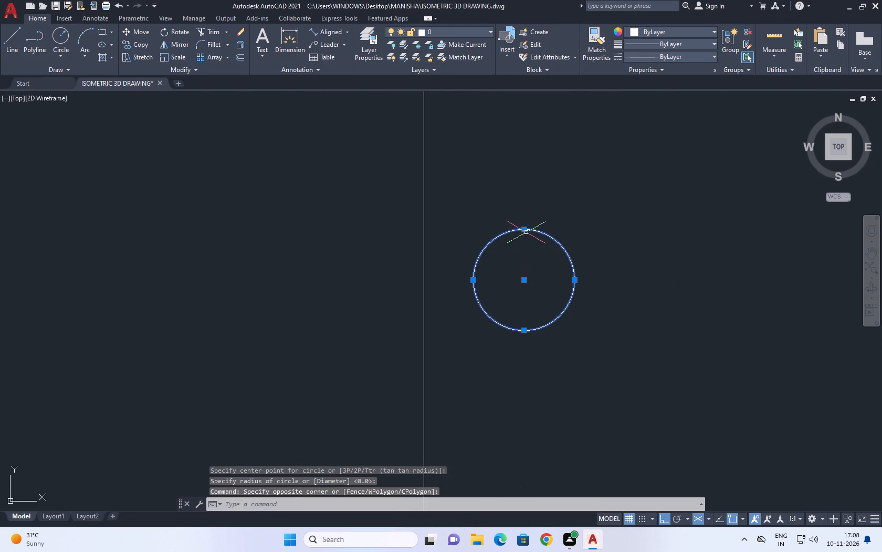
click(526, 230)
click(521, 246)
scroll(527, 247, down, 6)
key(Escape)
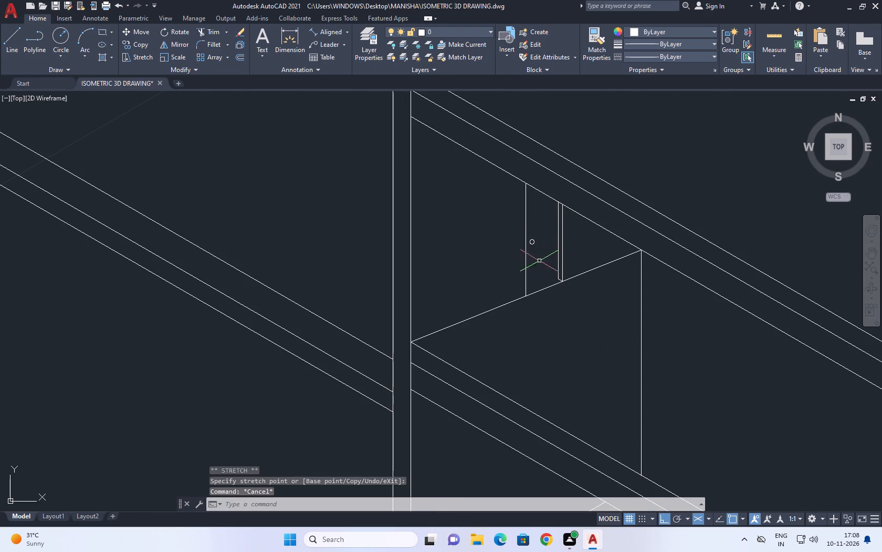
Draw the door's slanted top edge from the inner jamb line's upper end along 210°, past the opening's first vertical line.
middle_drag(545, 258, 535, 274)
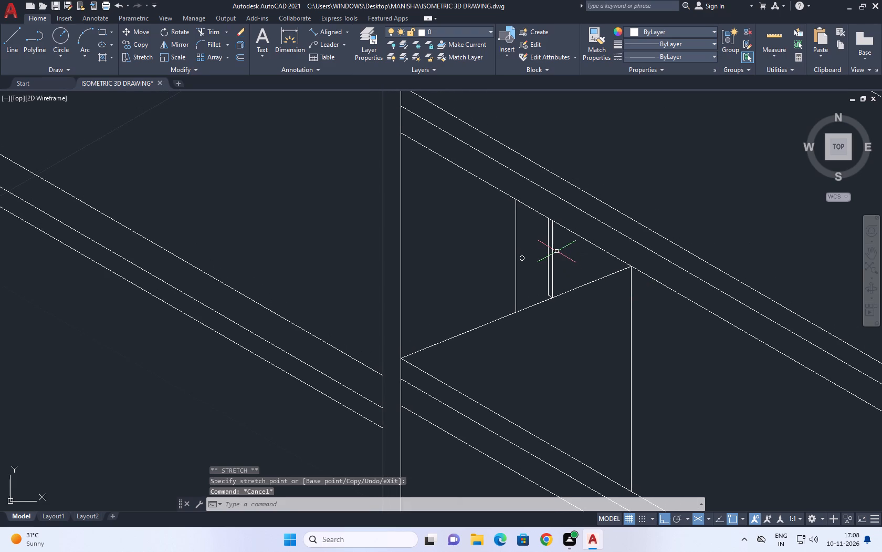
text(L)
key(space)
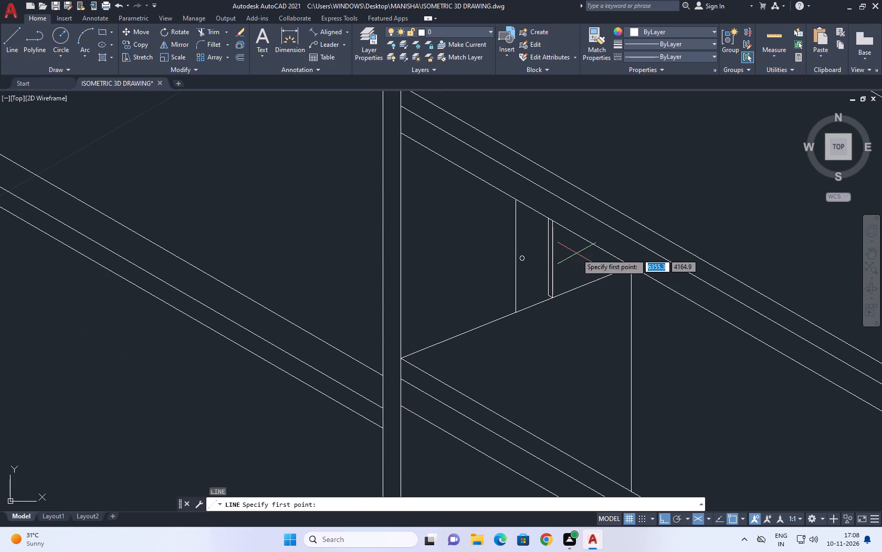
key(Escape)
scroll(532, 212, up, 2)
text(L)
key(space)
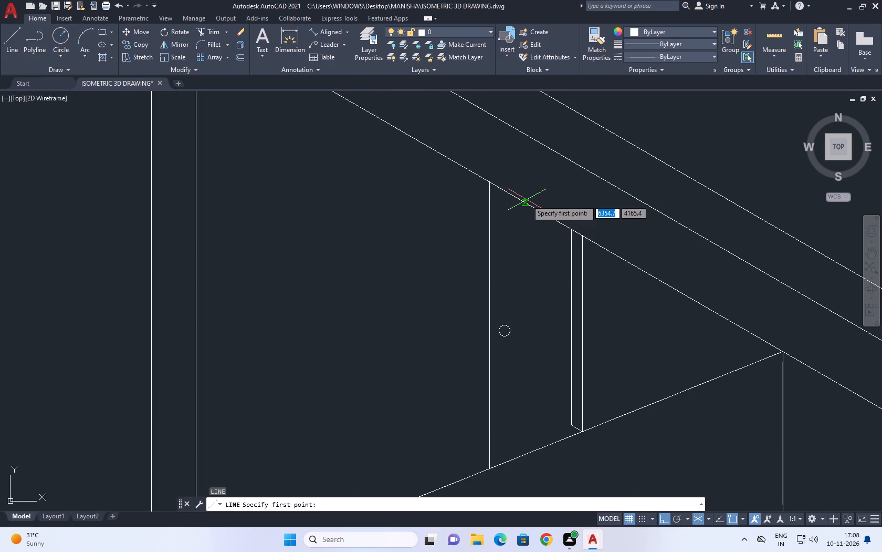
click(571, 228)
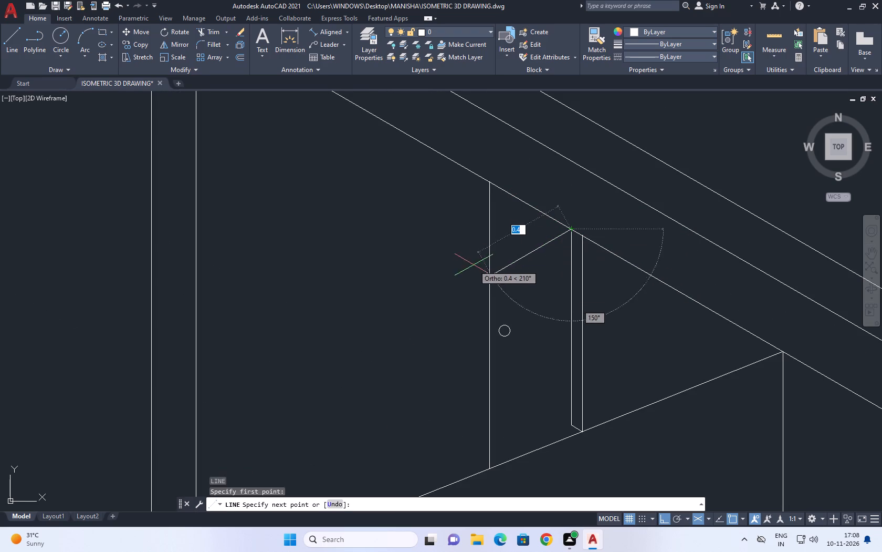
click(464, 267)
key(Escape)
Trim the first vertical line above the new top edge and the top edge's overhang beyond that vertical line.
text(TR)
key(space)
click(522, 227)
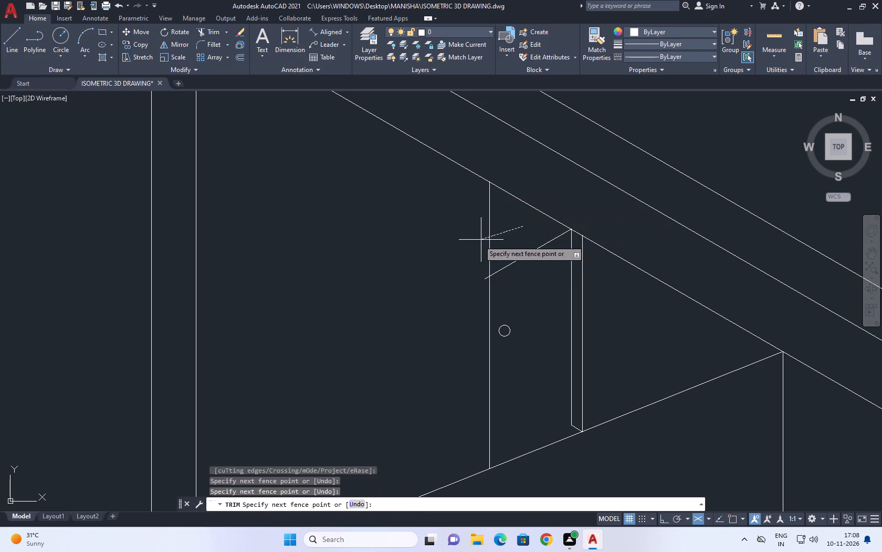
click(474, 241)
scroll(478, 261, up, 3)
click(509, 336)
scroll(502, 192, down, 2)
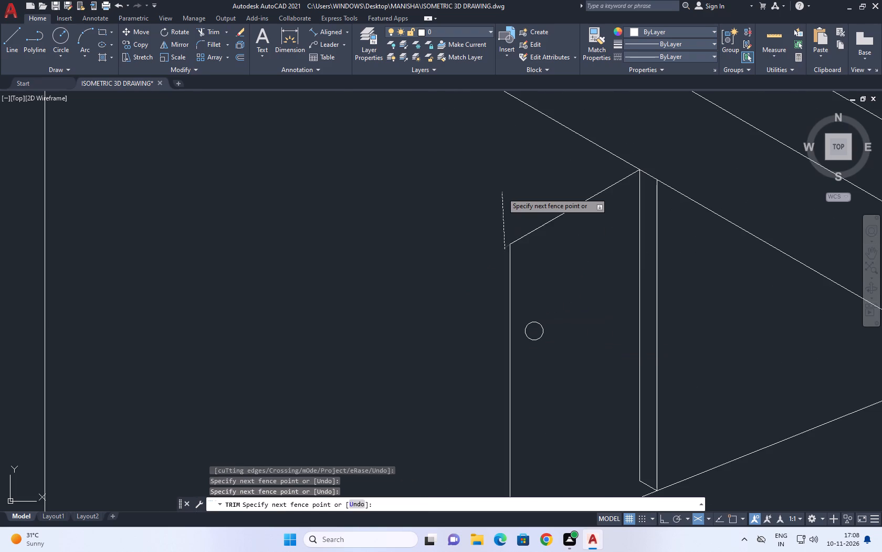
click(502, 192)
key(Escape)
Copy the door's slanted top edge a short distance straight down to form a thin head frame.
scroll(532, 241, up, 2)
click(570, 223)
click(545, 193)
middle_drag(556, 207, 495, 239)
text(CO)
key(space)
click(528, 249)
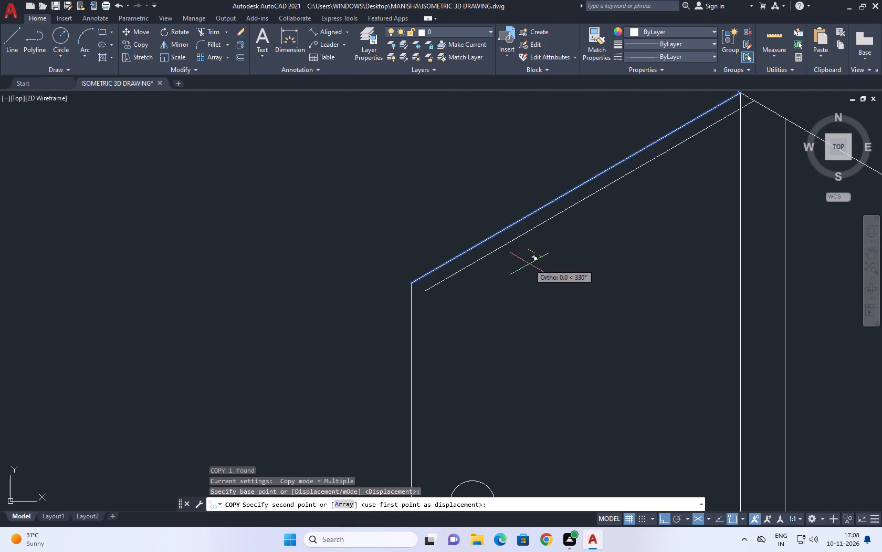
key(F5)
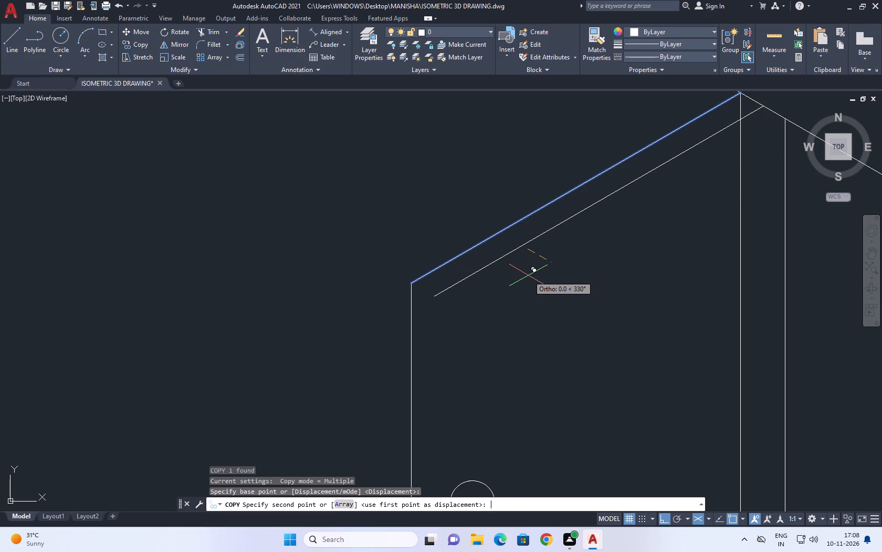
click(523, 282)
key(Escape)
scroll(525, 240, down, 3)
middle_click(612, 288)
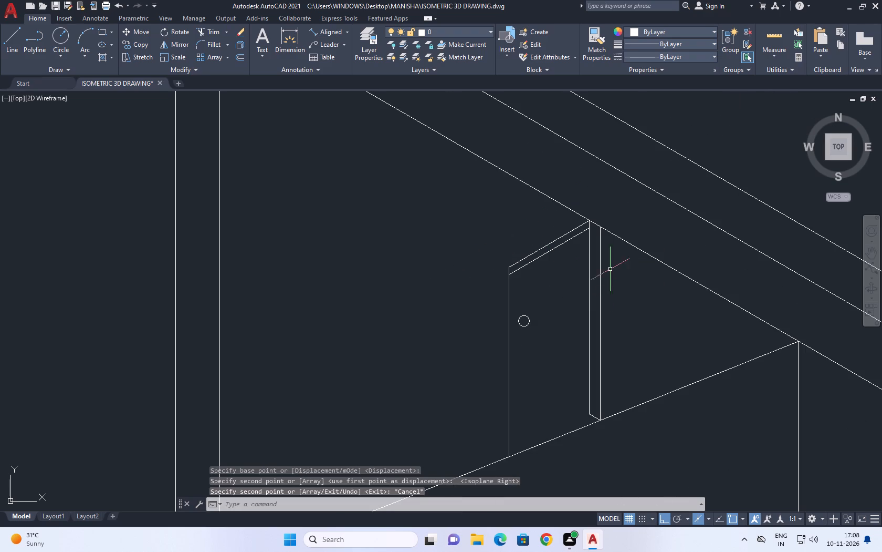
Move the outer jamb line closer to the inner jamb line, narrowing the door jamb.
scroll(597, 212, up, 3)
scroll(558, 259, up, 4)
scroll(545, 220, down, 7)
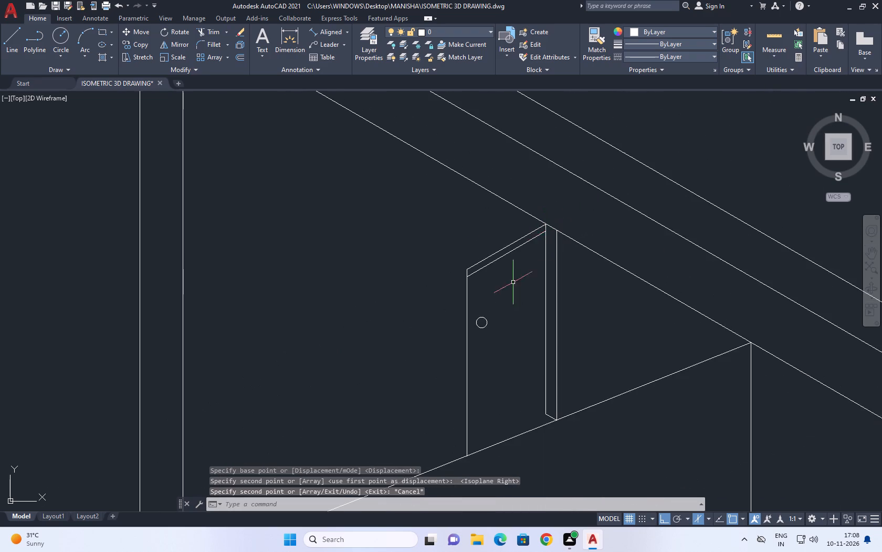
middle_drag(505, 284, 518, 175)
middle_drag(531, 166, 520, 215)
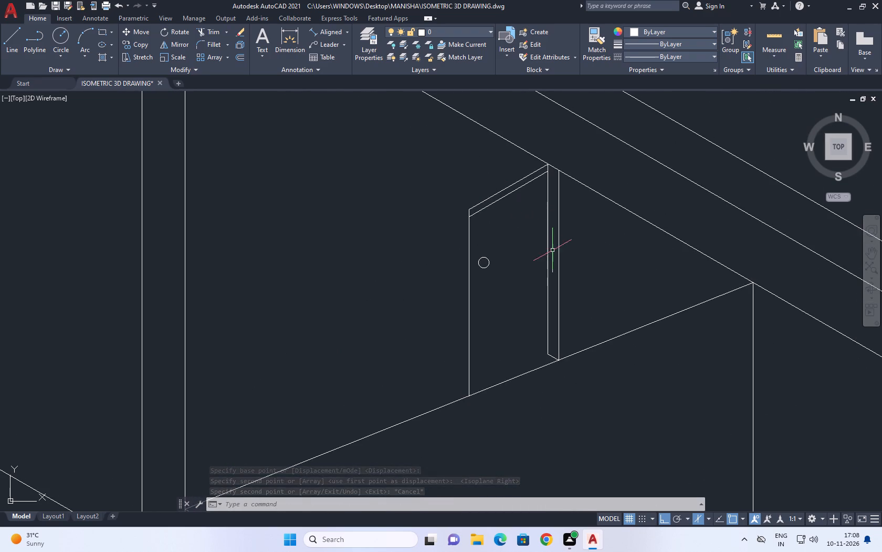
click(572, 240)
click(550, 256)
middle_drag(564, 261, 575, 287)
key(m)
key(space)
scroll(573, 379, up, 2)
click(559, 394)
drag(548, 389, 556, 389)
scroll(599, 342, down, 3)
key(r)
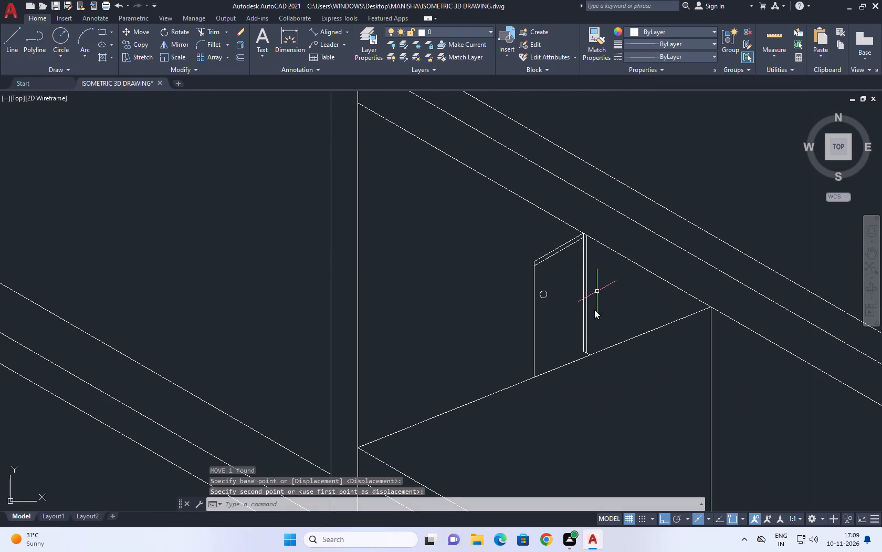
key(e)
key(Escape)
Extend the lower ends of both jamb lines to the slanted floor line.
scroll(584, 350, up, 3)
text(EX)
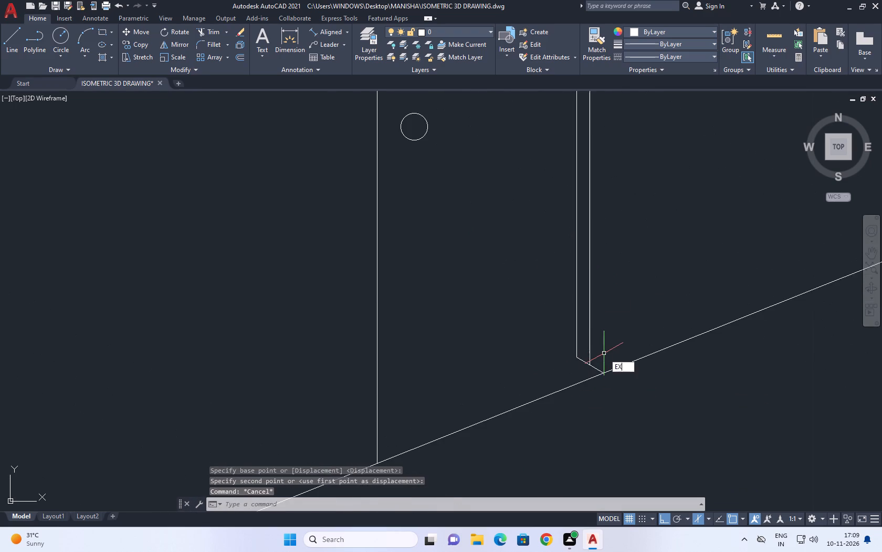
key(space)
click(591, 347)
click(576, 330)
key(Escape)
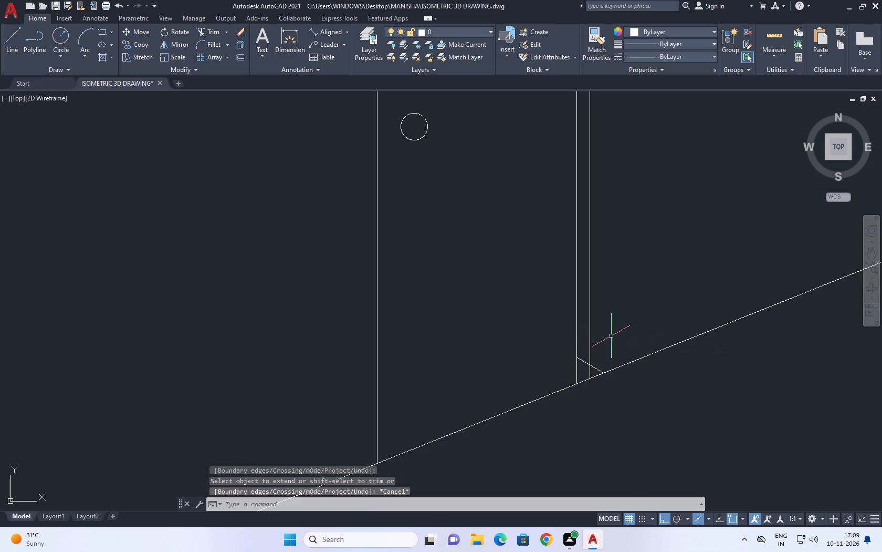
Delete the short line that joined the lower ends of the two jamb lines.
drag(531, 331, 604, 361)
click(692, 406)
key(Delete)
Extend the lower of the two slanted top-edge lines across to the outer jamb line.
scroll(591, 321, down, 3)
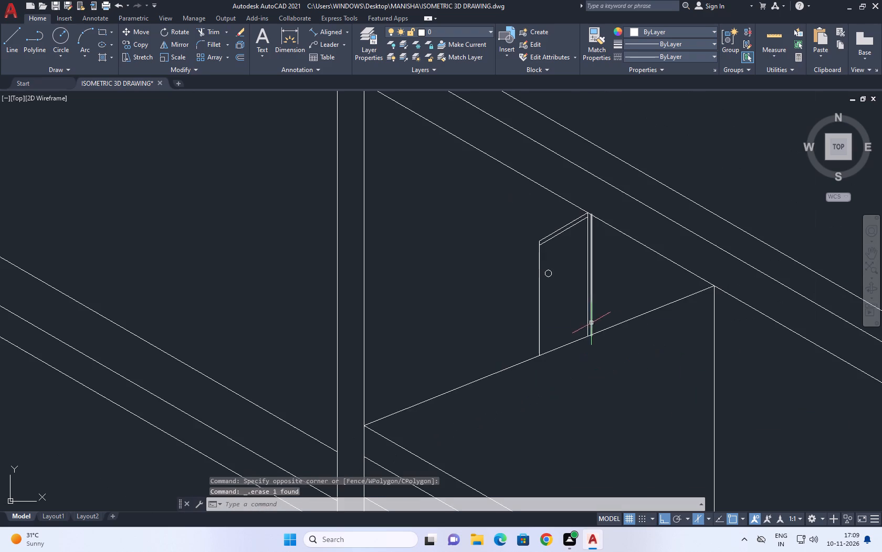
scroll(580, 201, up, 3)
middle_drag(624, 311, 603, 242)
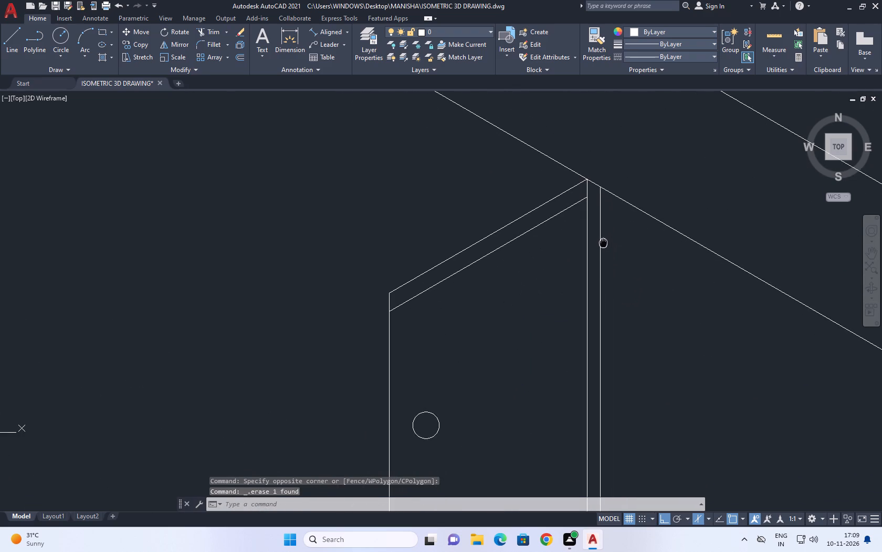
middle_drag(603, 242, 602, 239)
scroll(601, 239, down, 2)
scroll(595, 216, up, 1)
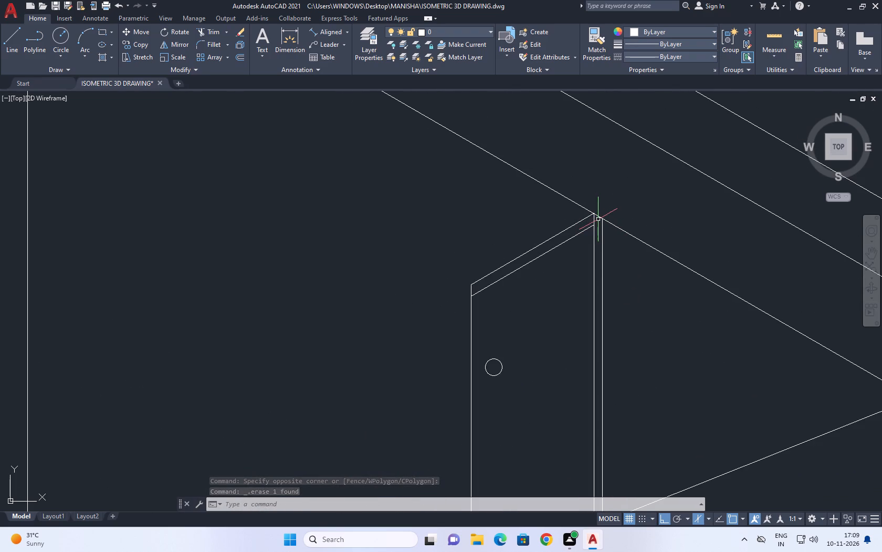
text(EX)
key(space)
click(586, 230)
key(Escape)
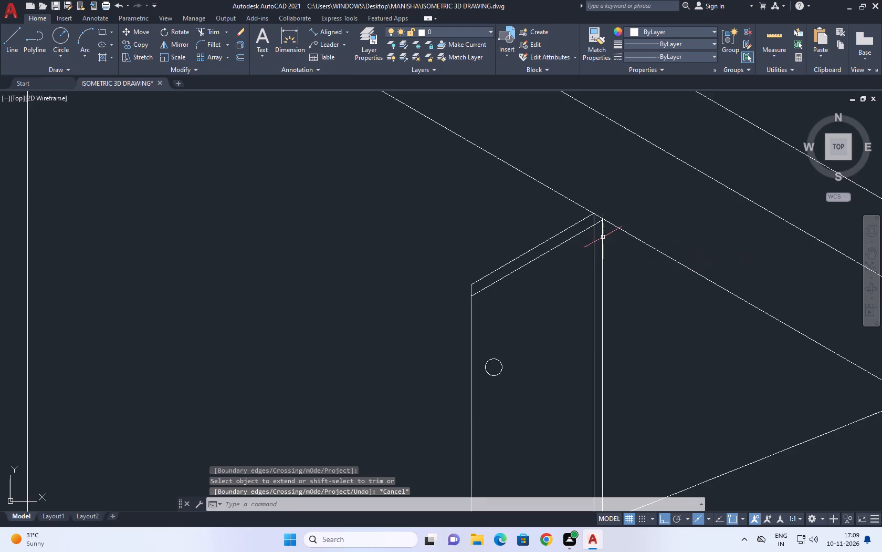
Trim the inner jamb line where it projects above the lower slanted top-edge line.
scroll(601, 222, up, 1)
key(t)
key(r)
key(space)
scroll(608, 226, up, 3)
click(540, 191)
click(500, 200)
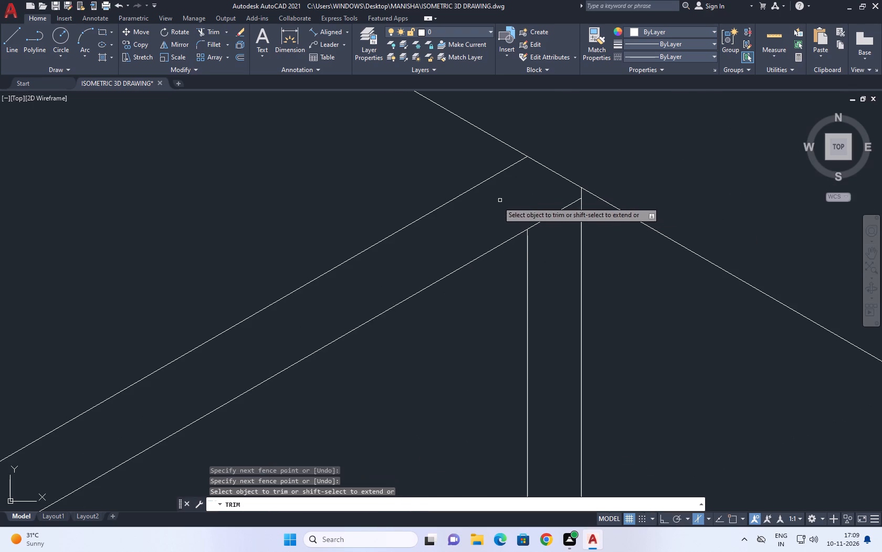
scroll(550, 203, up, 2)
key(Escape)
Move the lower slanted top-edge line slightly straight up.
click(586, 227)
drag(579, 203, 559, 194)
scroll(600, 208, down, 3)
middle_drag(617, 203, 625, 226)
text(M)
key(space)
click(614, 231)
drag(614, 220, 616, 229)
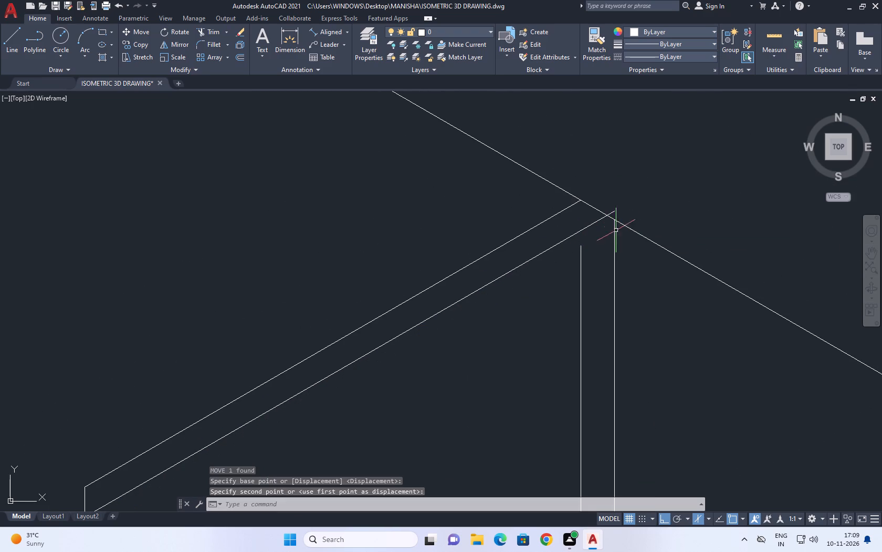
Move the lower slanted top-edge line vertically so its end meets the outer jamb line's upper end at the beam.
scroll(587, 220, up, 2)
click(585, 232)
drag(570, 229, 563, 251)
click(566, 255)
click(540, 242)
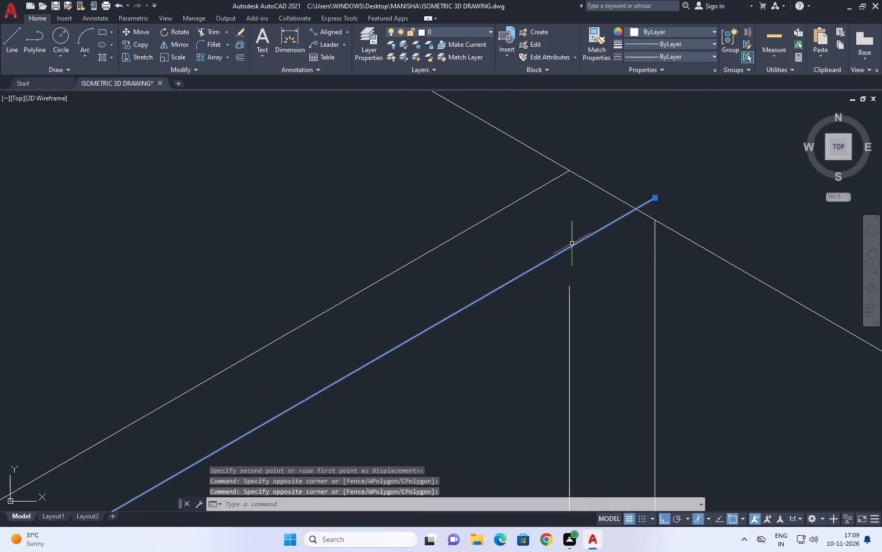
middle_drag(583, 233, 581, 253)
key(m)
key(space)
drag(652, 216, 657, 231)
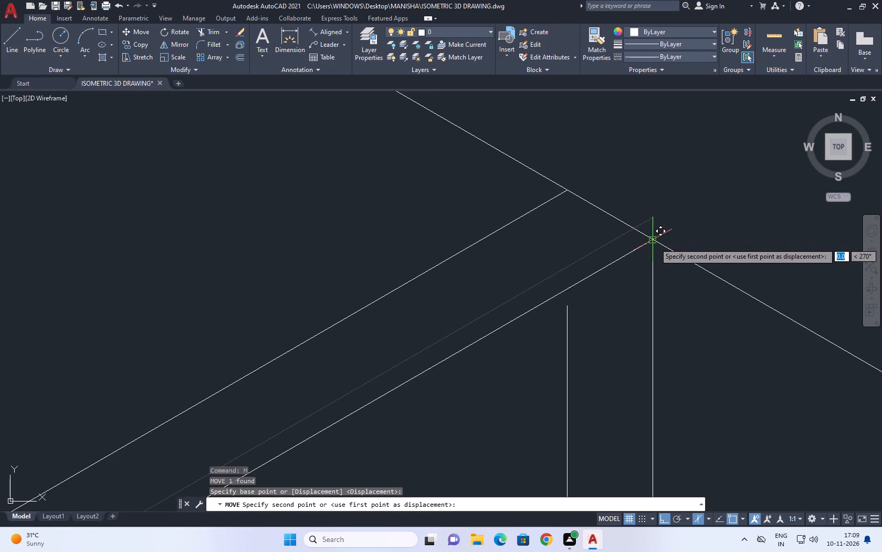
click(654, 243)
Extend the inner jamb line up to the lower slanted top-edge line.
scroll(658, 223, down, 5)
middle_drag(661, 228, 661, 237)
scroll(649, 260, up, 2)
middle_drag(692, 248, 685, 246)
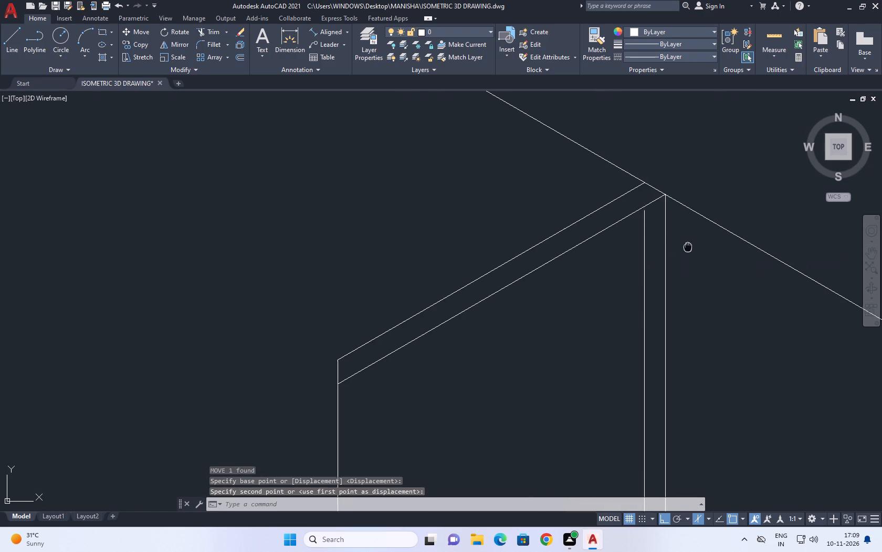
middle_drag(685, 246, 637, 231)
scroll(637, 231, up, 1)
text(EX)
key(space)
click(581, 195)
click(521, 214)
scroll(583, 198, down, 2)
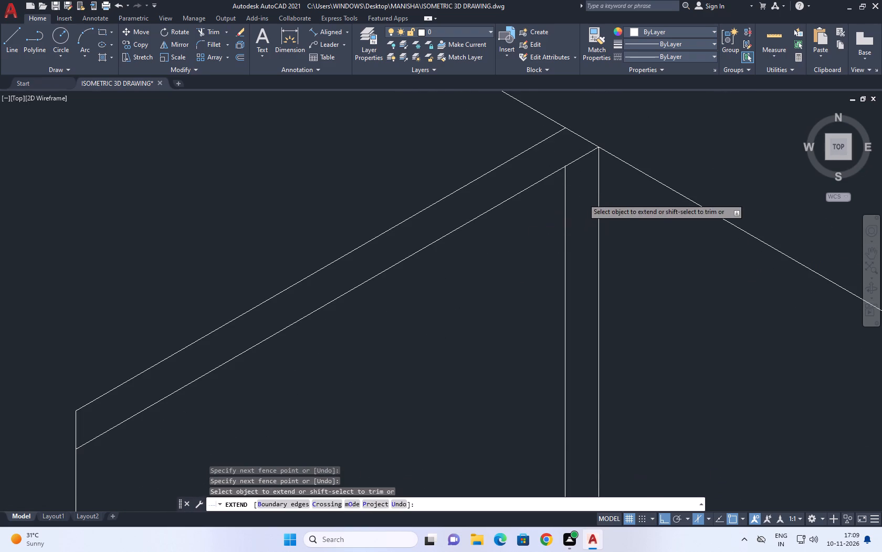
scroll(583, 198, down, 2)
key(Escape)
Trim the piece of the lower slanted top-edge line lying between the two jamb lines.
middle_drag(627, 263, 617, 236)
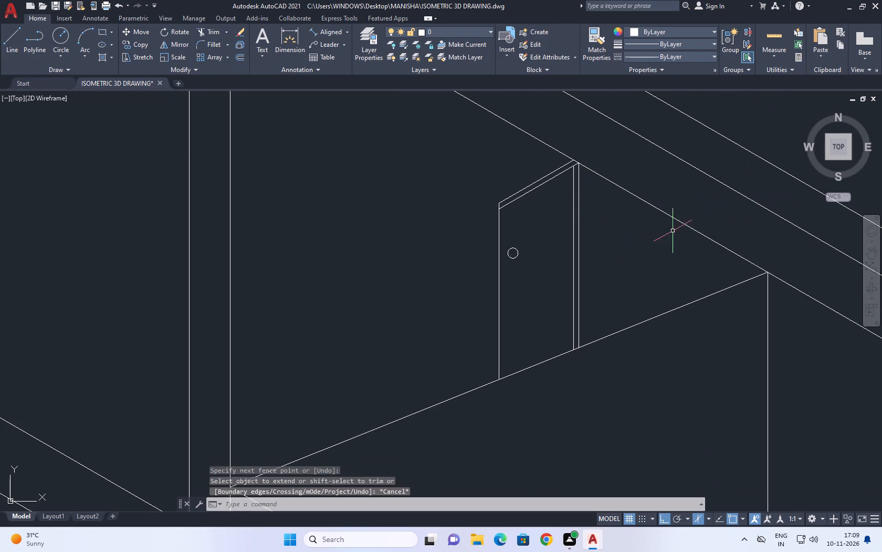
scroll(619, 165, down, 2)
middle_drag(620, 180, 608, 187)
scroll(608, 187, up, 3)
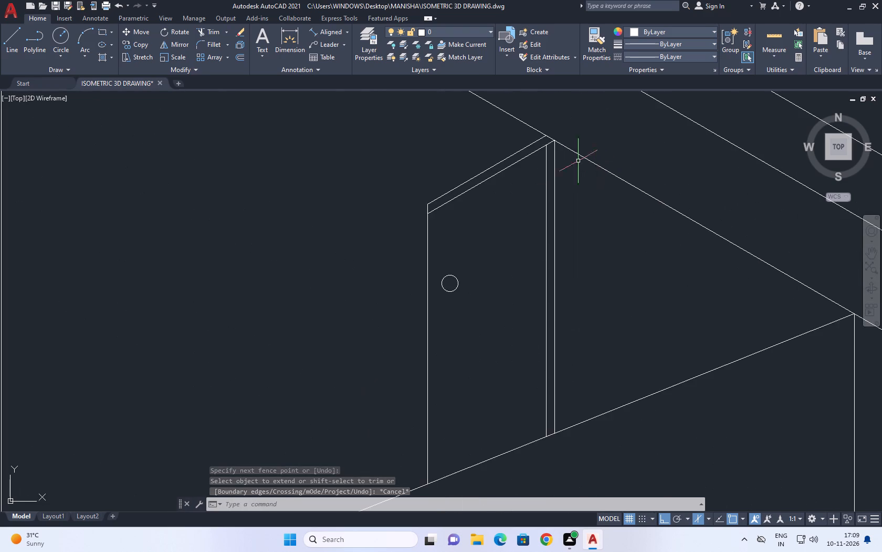
scroll(530, 139, up, 1)
middle_drag(530, 139, 532, 164)
key(t)
text(R)
key(space)
scroll(562, 179, up, 1)
click(569, 161)
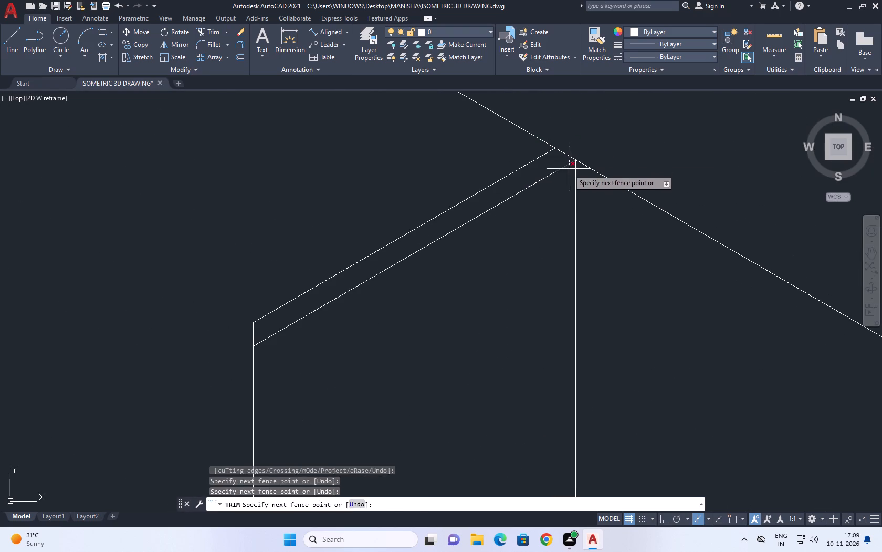
click(569, 171)
scroll(567, 156, down, 3)
key(Escape)
Copy the outer jamb line twice beyond the door, toward the bay's slanted corner, as two closely spaced verticals.
click(570, 190)
middle_drag(608, 207, 549, 185)
key(c)
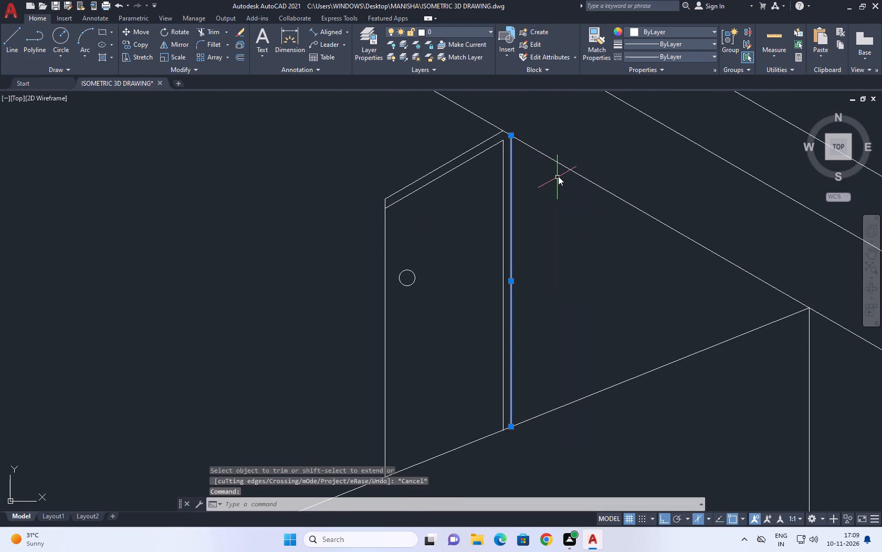
key(o)
key(space)
click(555, 183)
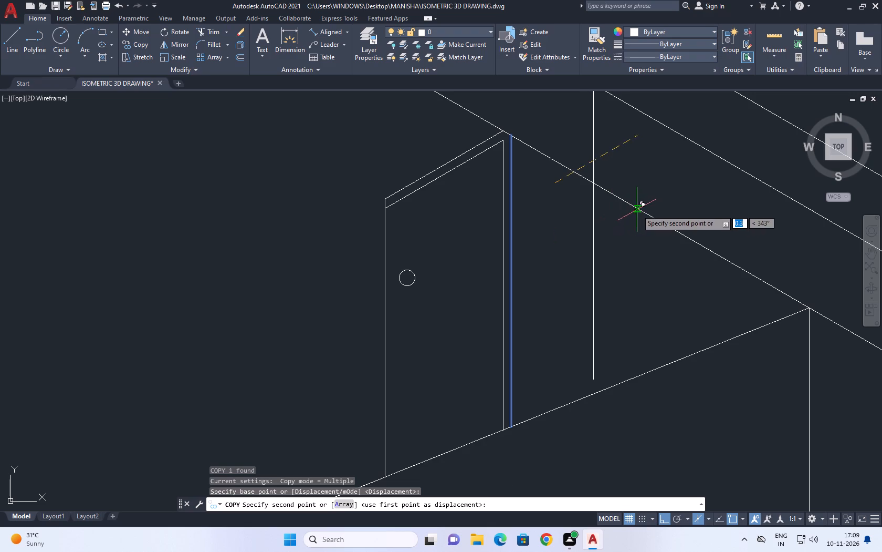
key(F5)
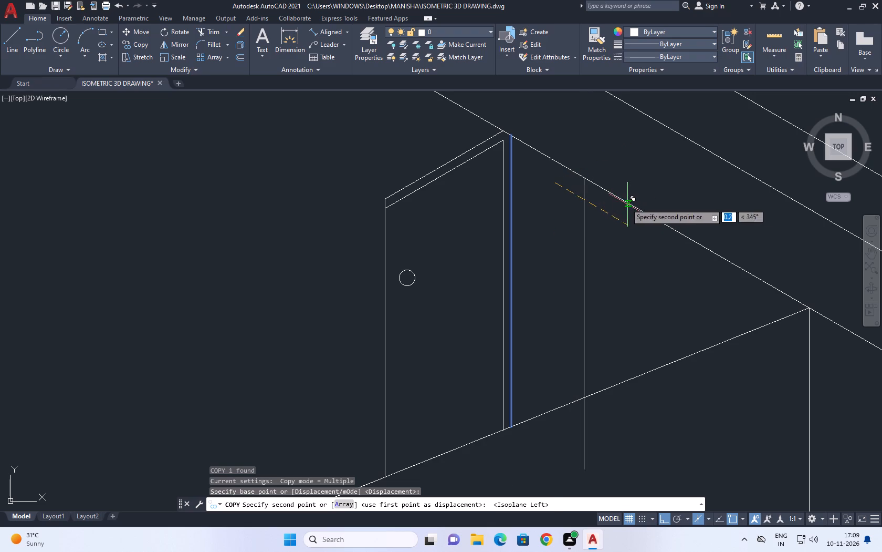
click(605, 195)
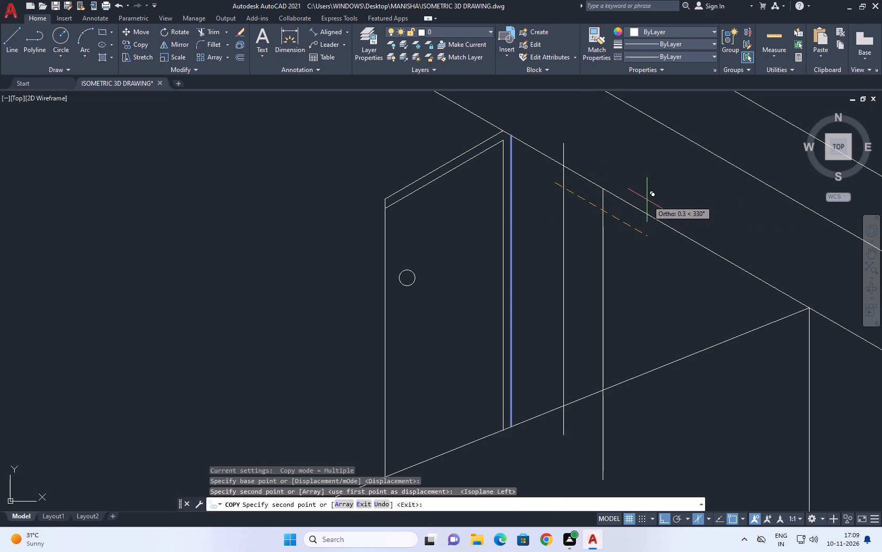
click(618, 180)
key(Escape)
Move the farther copied vertical line closer to the other copy, leaving a thin gap.
scroll(572, 218, up, 2)
drag(585, 200, 578, 192)
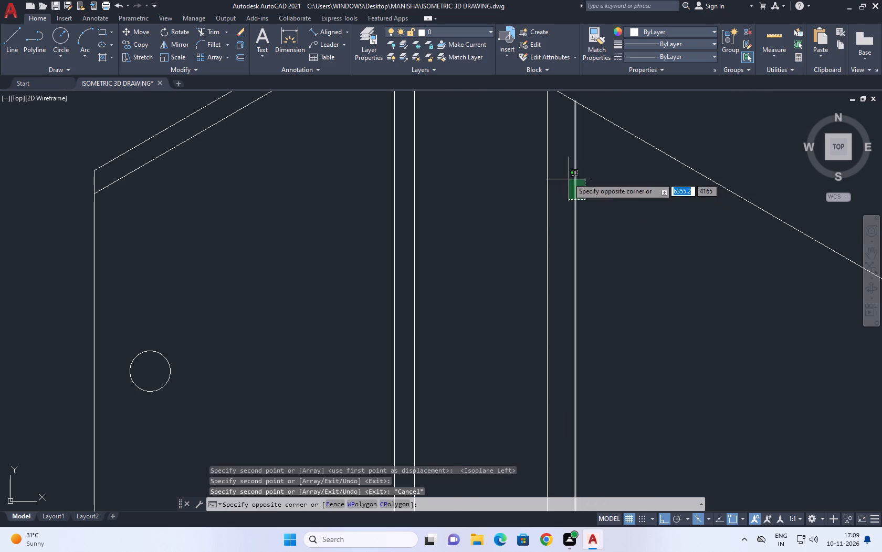
click(563, 167)
scroll(604, 193, down, 4)
middle_drag(608, 212, 617, 166)
key(m)
key(space)
scroll(606, 179, up, 5)
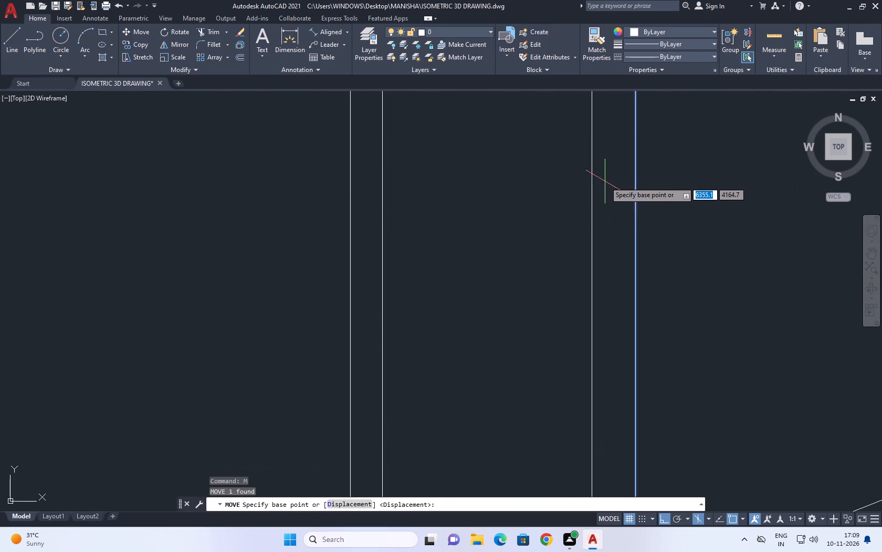
click(607, 178)
click(590, 174)
scroll(612, 167, down, 4)
Trim the two copied verticals at the bay's slanted top edge and floor line, and cut the floor-line piece between them and the door.
middle_drag(618, 166, 631, 224)
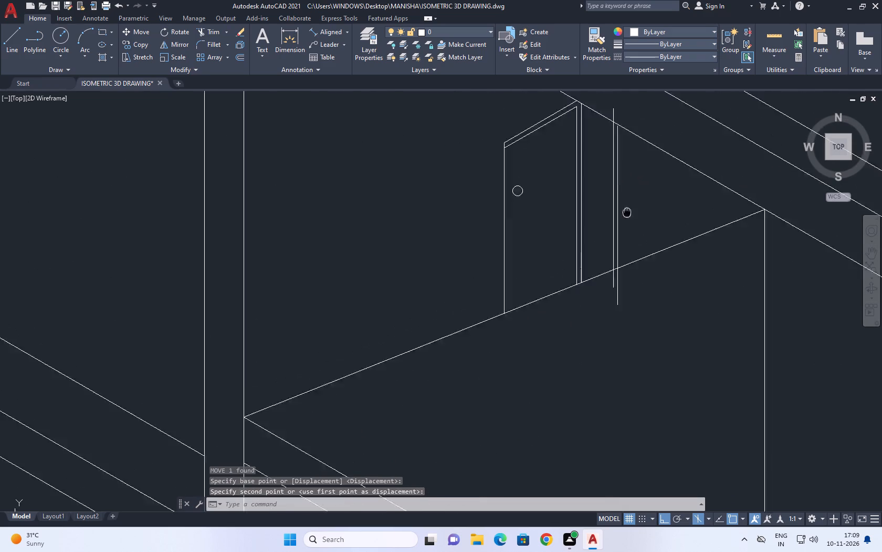
text(TR)
key(space)
click(636, 301)
click(602, 301)
scroll(629, 137, up, 3)
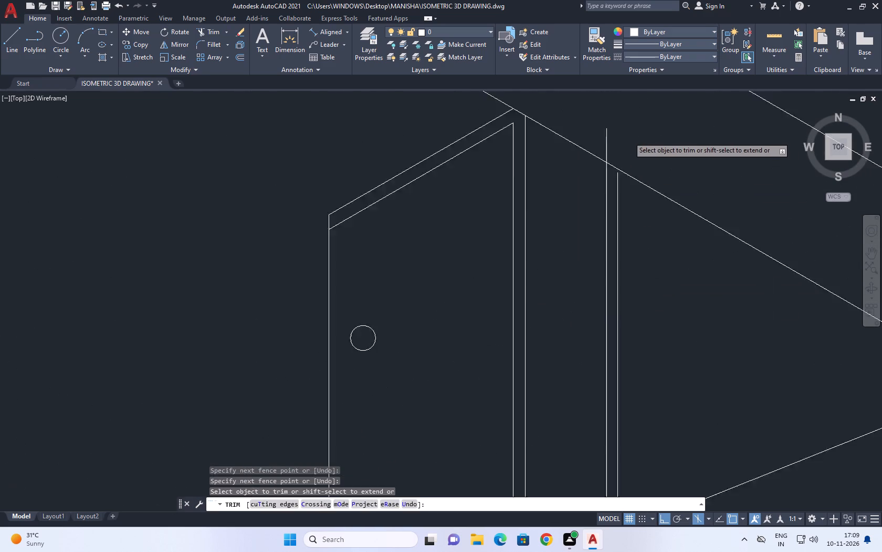
click(627, 137)
click(570, 128)
scroll(603, 143, down, 2)
key(Escape)
middle_drag(624, 182, 623, 204)
scroll(623, 204, down, 1)
Extend the farther of the two closely spaced verticals up to the slanted top-edge line.
text(EX)
key(space)
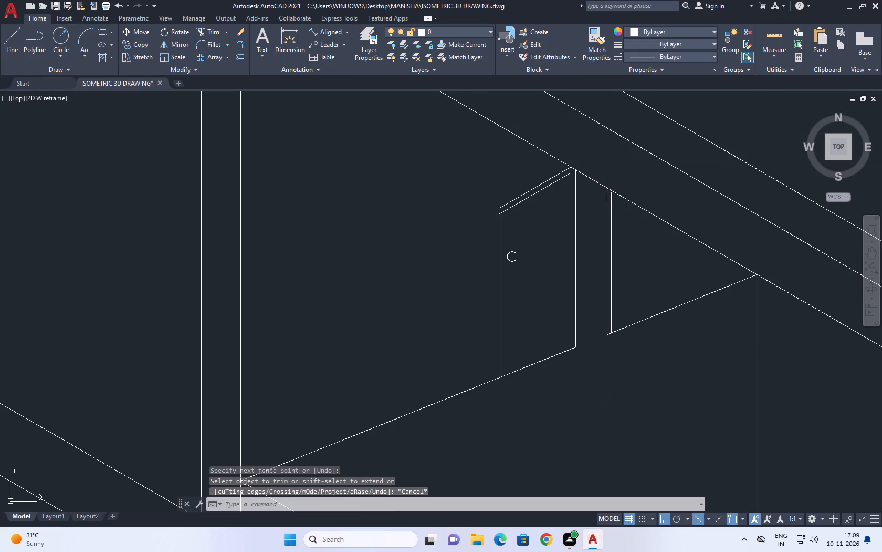
click(611, 199)
key(Escape)
Copy the farther vertical once toward the bay's slanted corner, leaving a wider panel between the two lines.
scroll(618, 198, down, 1)
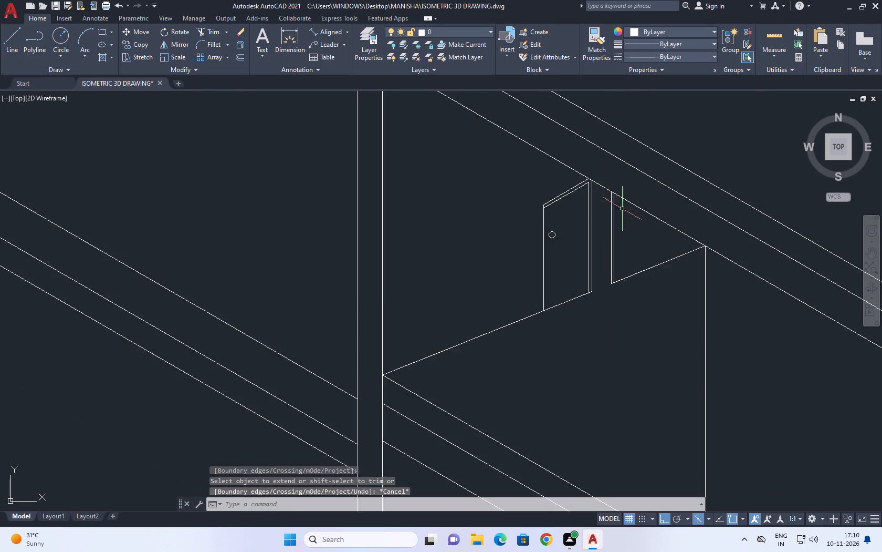
scroll(622, 210, down, 1)
middle_drag(624, 241, 602, 226)
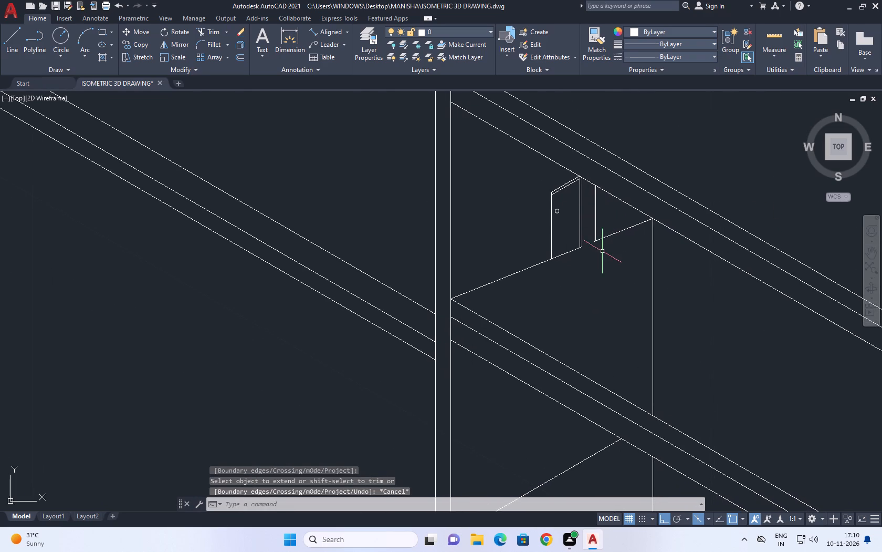
scroll(594, 229, up, 2)
middle_click(594, 230)
scroll(594, 235, up, 1)
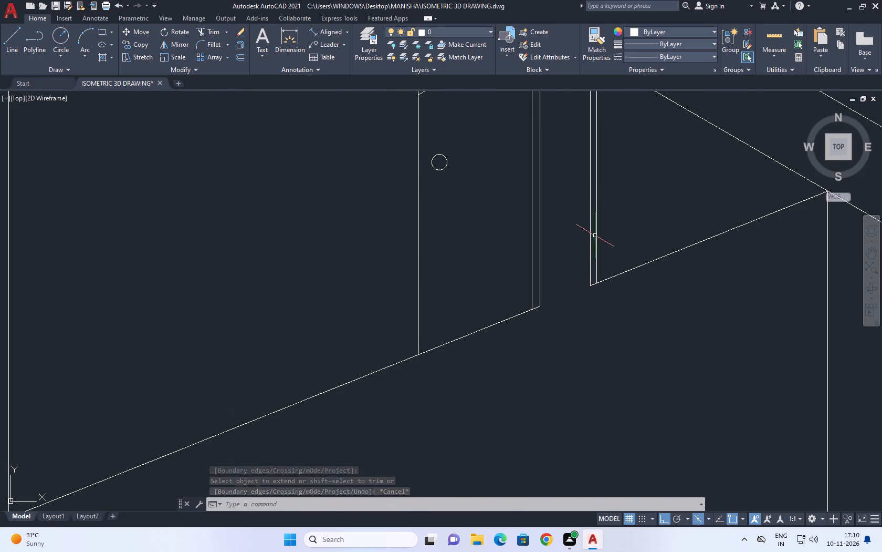
scroll(623, 244, down, 3)
scroll(619, 217, up, 3)
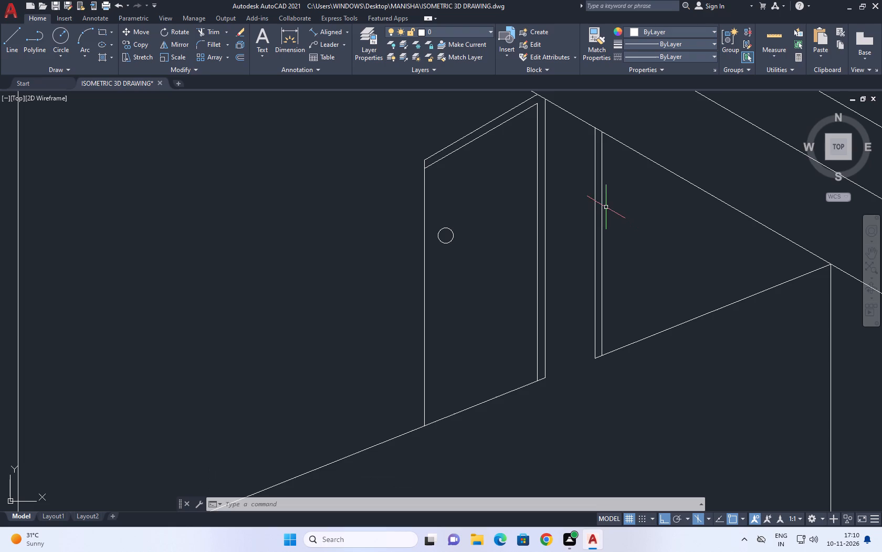
click(601, 206)
middle_drag(647, 207, 590, 215)
key(c)
text(O)
key(space)
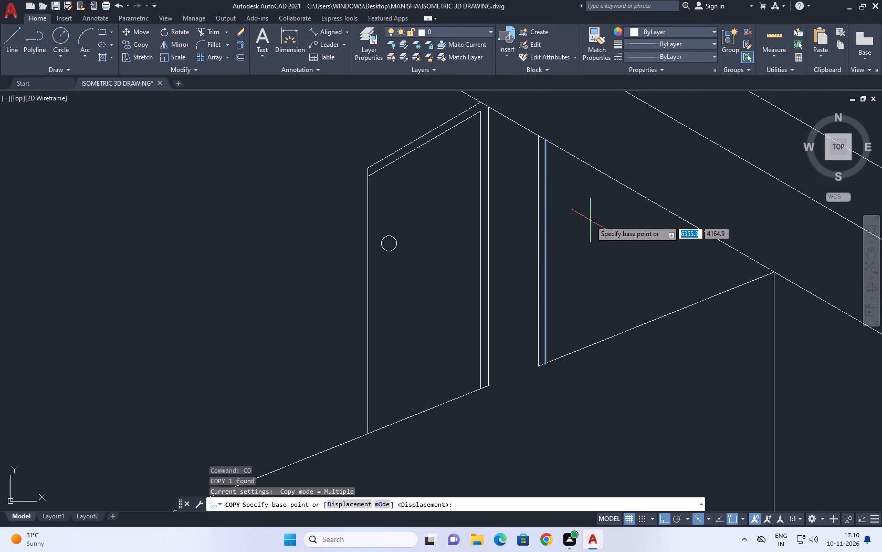
click(590, 220)
click(674, 228)
key(space)
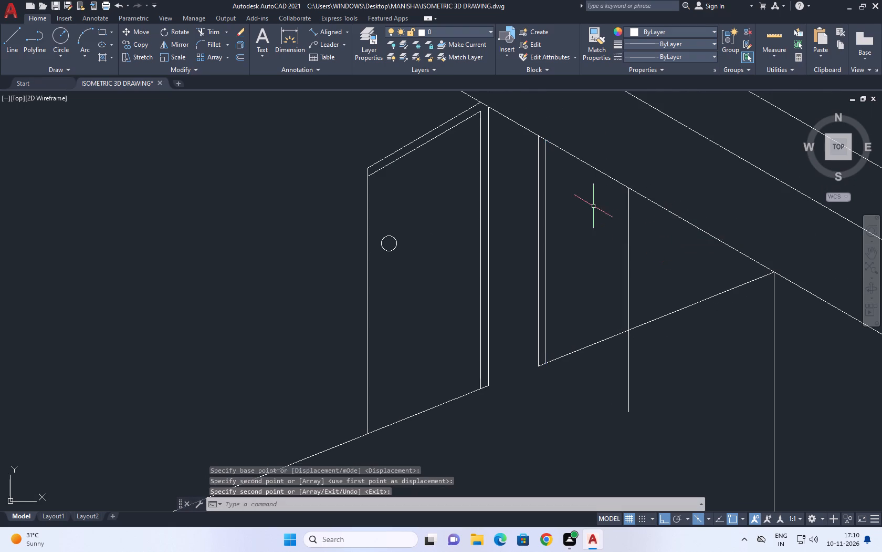
Trim the part of the new vertical that hangs below the bay's floor line.
middle_drag(644, 231, 631, 213)
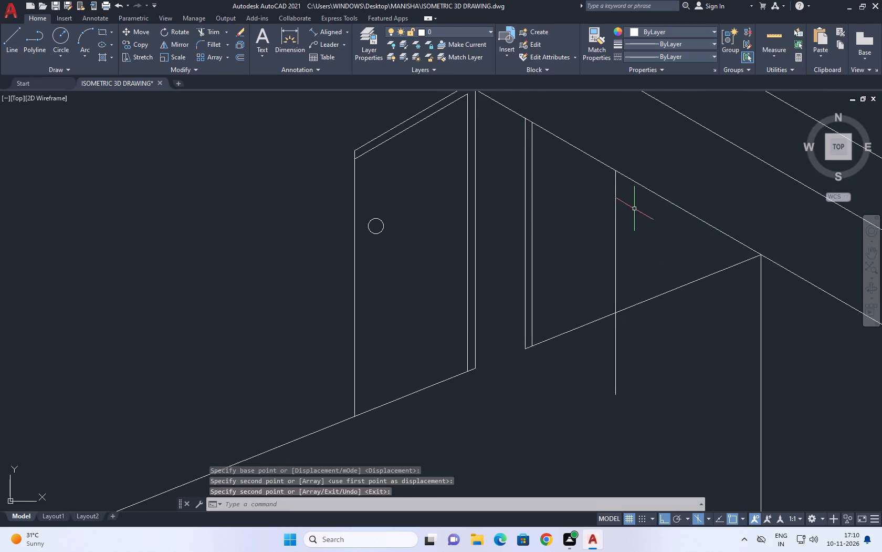
key(t)
key(r)
key(space)
drag(640, 331, 607, 329)
click(603, 349)
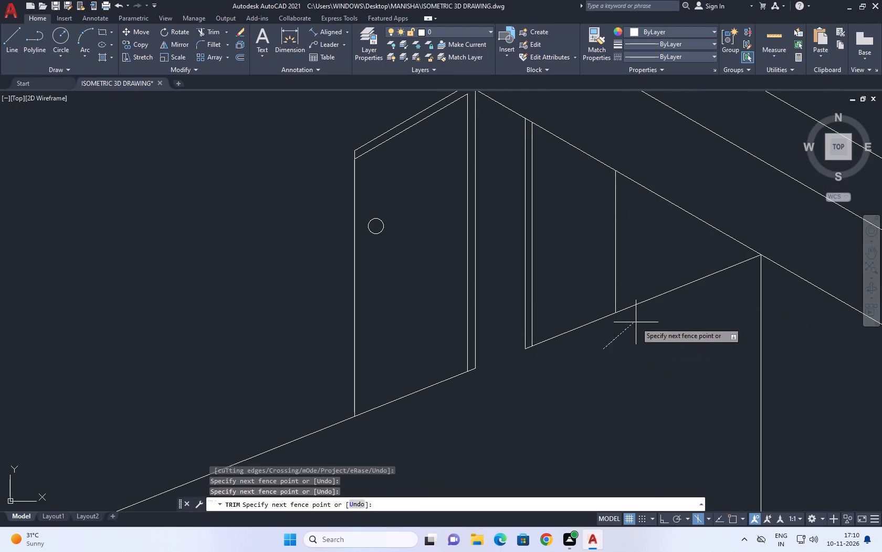
scroll(644, 320, down, 6)
click(675, 324)
key(Escape)
Examine the finished door and verticals against the neighbouring bays and storeys of the building.
middle_drag(703, 333, 681, 321)
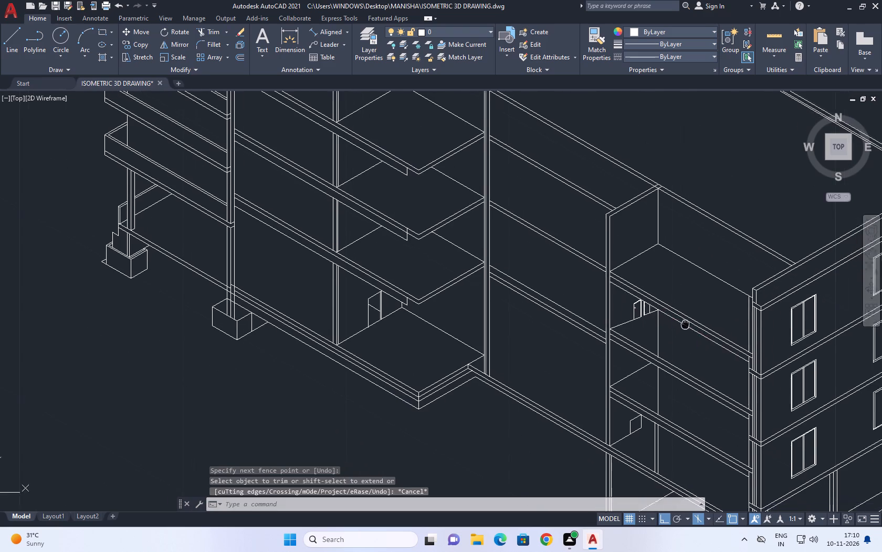
middle_drag(681, 321, 670, 313)
scroll(643, 303, up, 3)
scroll(607, 252, down, 2)
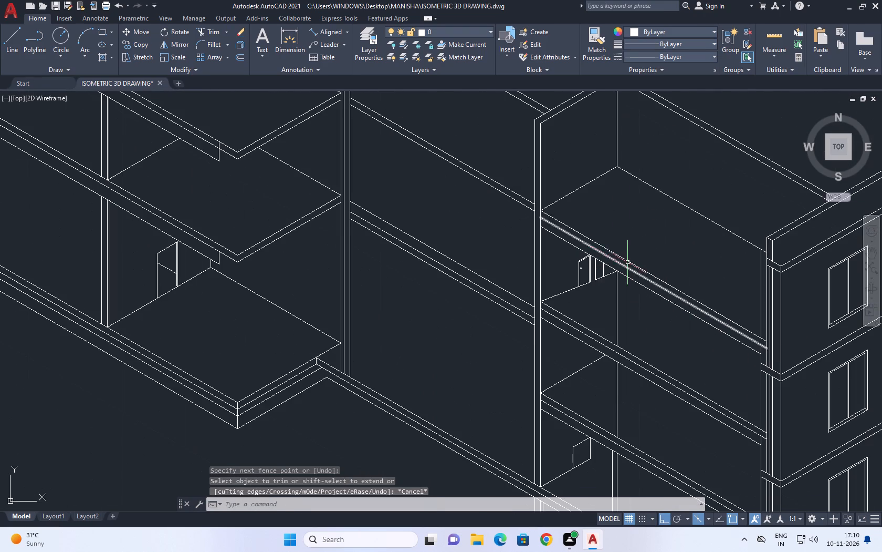
middle_drag(627, 264, 582, 263)
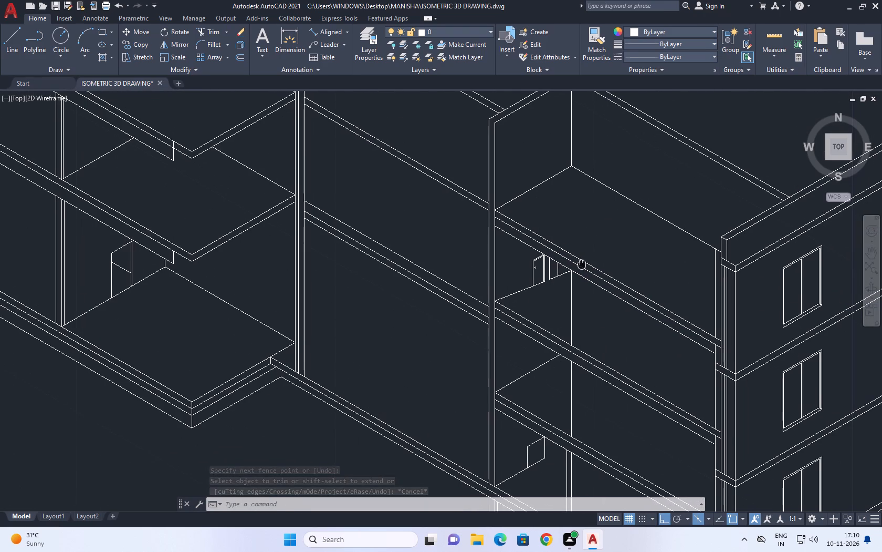
middle_drag(582, 263, 582, 264)
scroll(588, 268, down, 1)
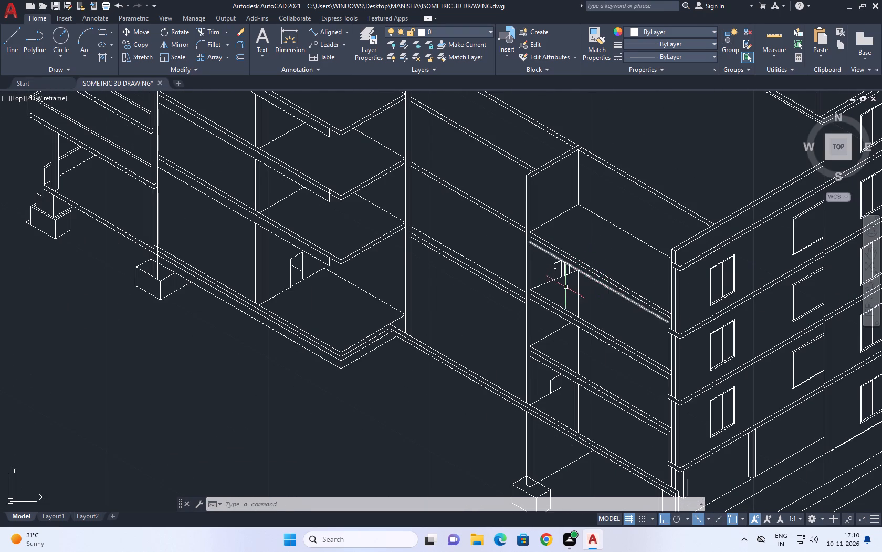
scroll(563, 287, up, 1)
scroll(560, 303, down, 2)
scroll(687, 238, up, 2)
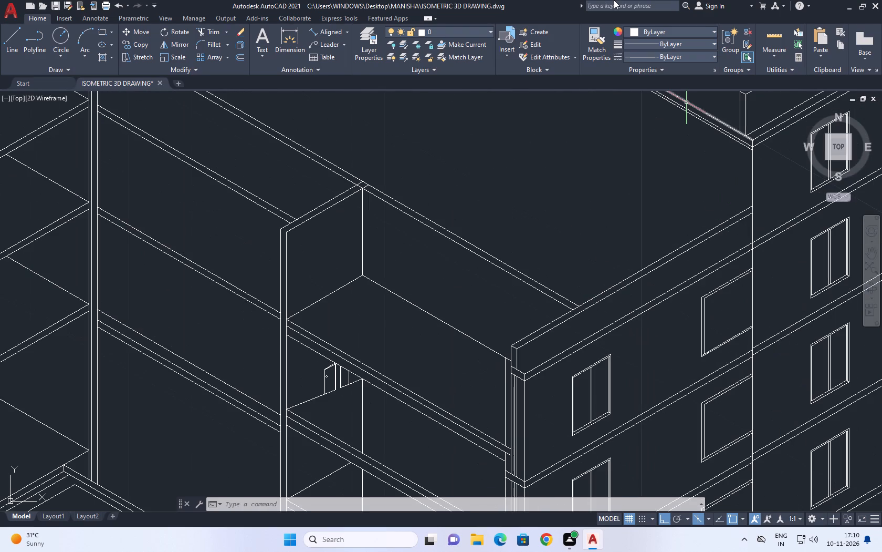
middle_drag(619, 284, 657, 191)
middle_drag(376, 280, 383, 271)
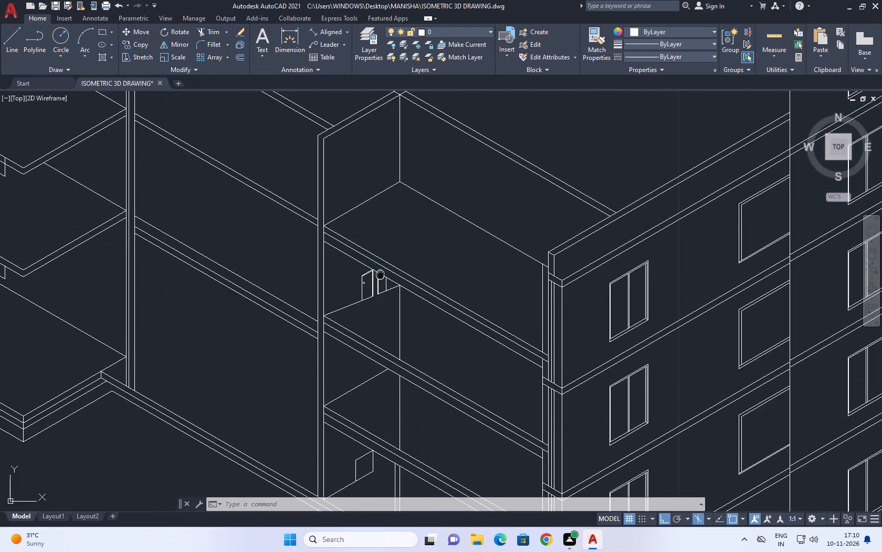
middle_drag(383, 271, 524, 169)
scroll(523, 160, down, 2)
middle_drag(523, 152, 547, 179)
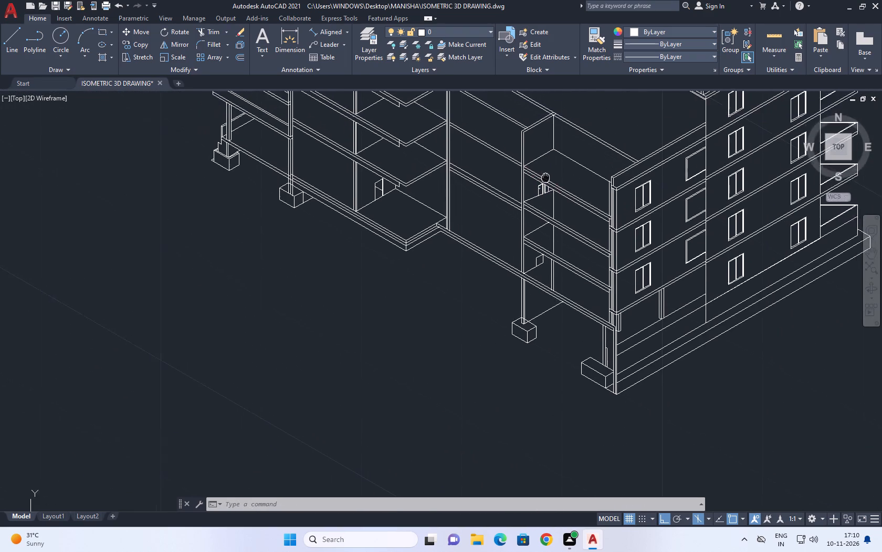
middle_drag(547, 179, 606, 191)
Copy the door with its knob, jambs and adjoining verticals about 3.1 units straight down into the bay one storey below.
scroll(606, 195, up, 4)
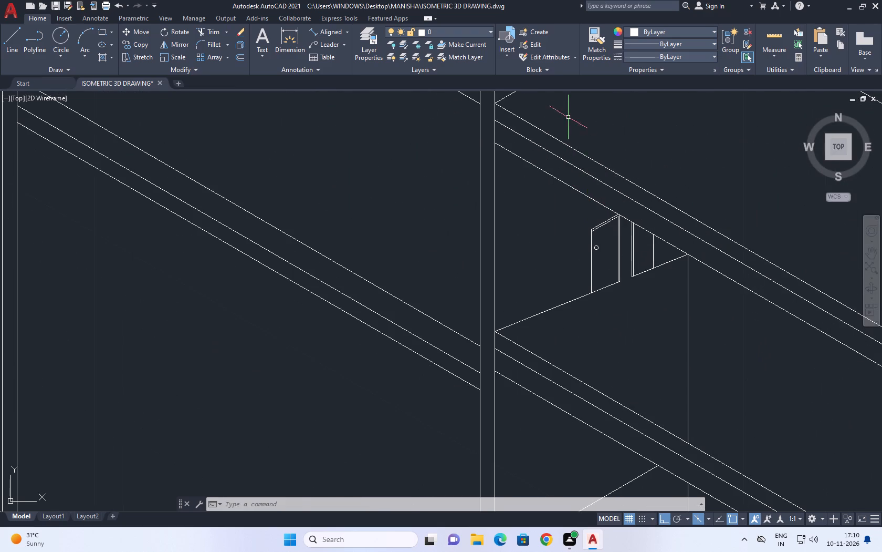
click(568, 117)
click(666, 300)
scroll(617, 237, down, 2)
middle_drag(639, 259, 638, 237)
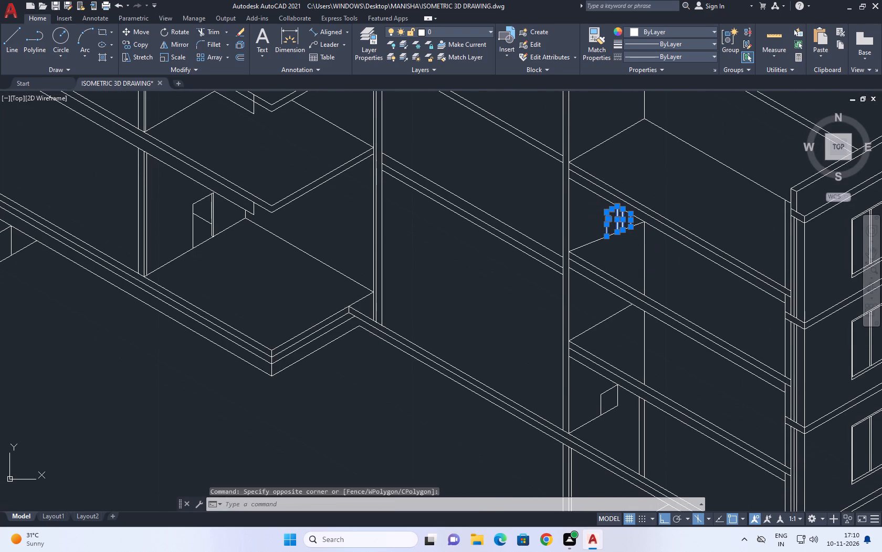
key(c)
key(o)
key(space)
click(632, 246)
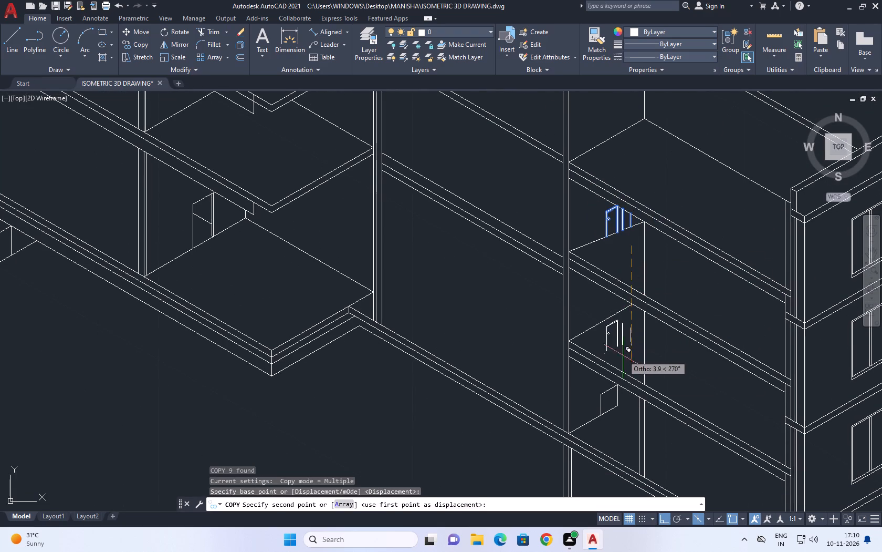
scroll(623, 346, up, 1)
scroll(629, 290, up, 2)
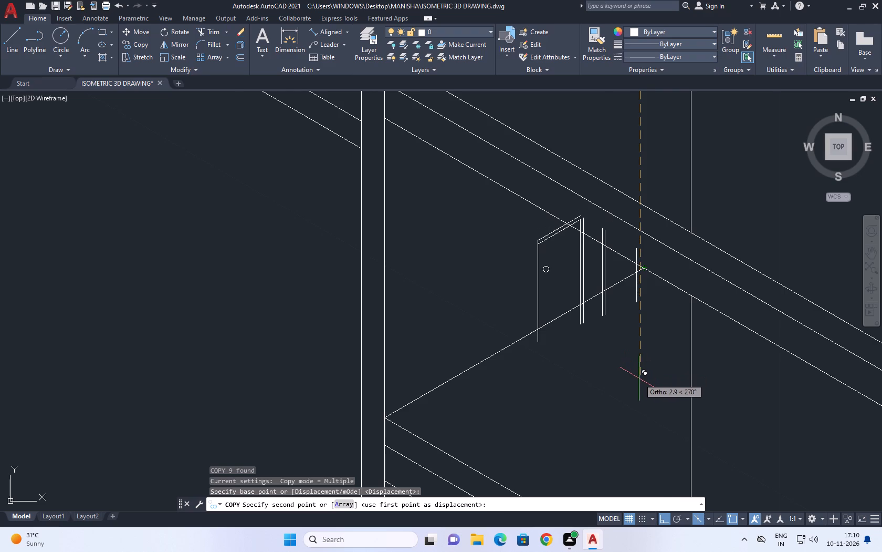
scroll(639, 379, down, 2)
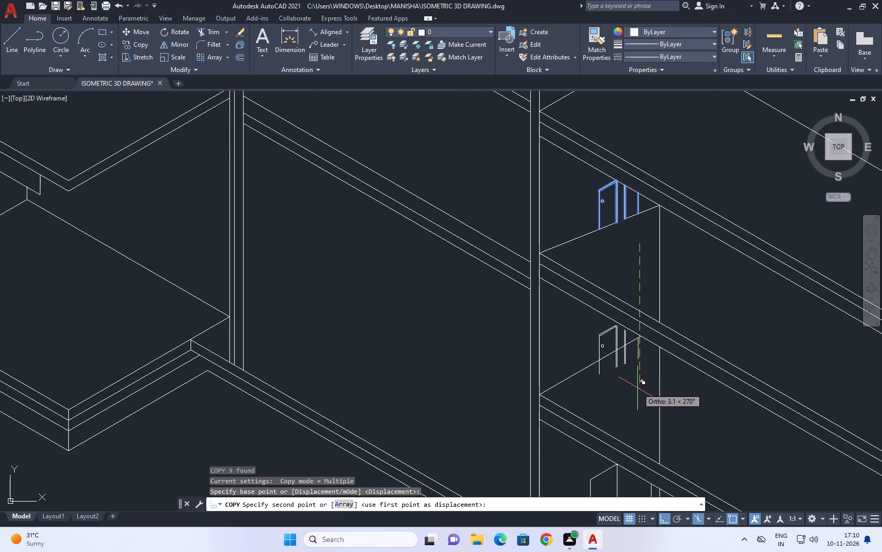
click(638, 385)
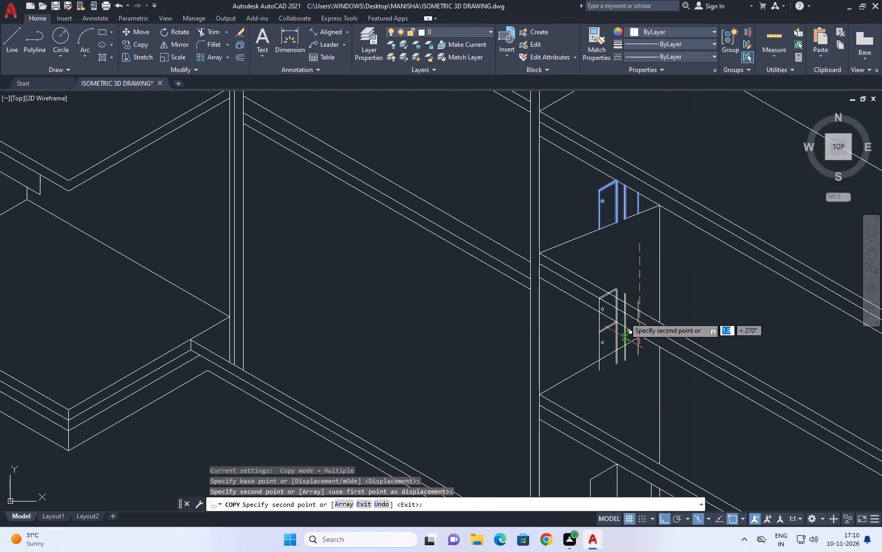
scroll(626, 290, down, 1)
middle_drag(624, 398, 624, 279)
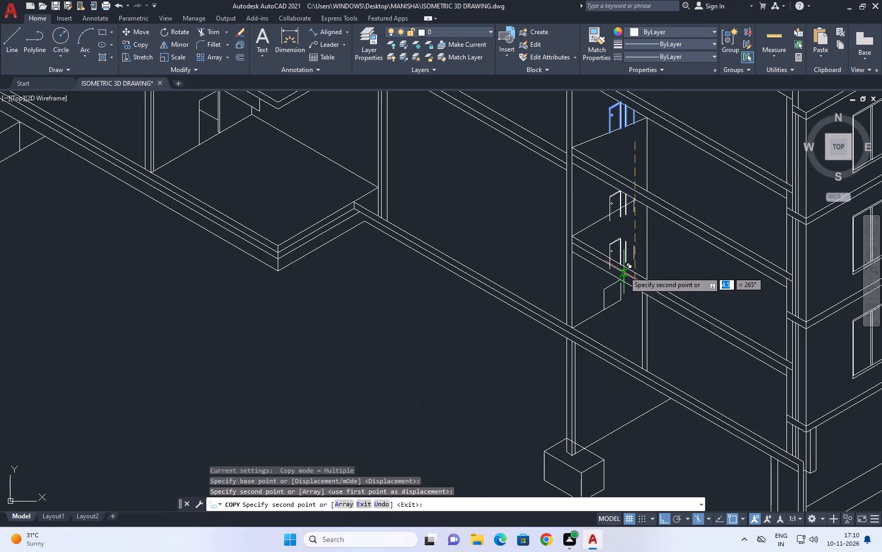
scroll(622, 267, up, 2)
scroll(638, 309, down, 3)
key(Escape)
Move the copied door and verticals slightly down so the outer jamb's top end meets the slanted top-edge line.
scroll(633, 278, up, 2)
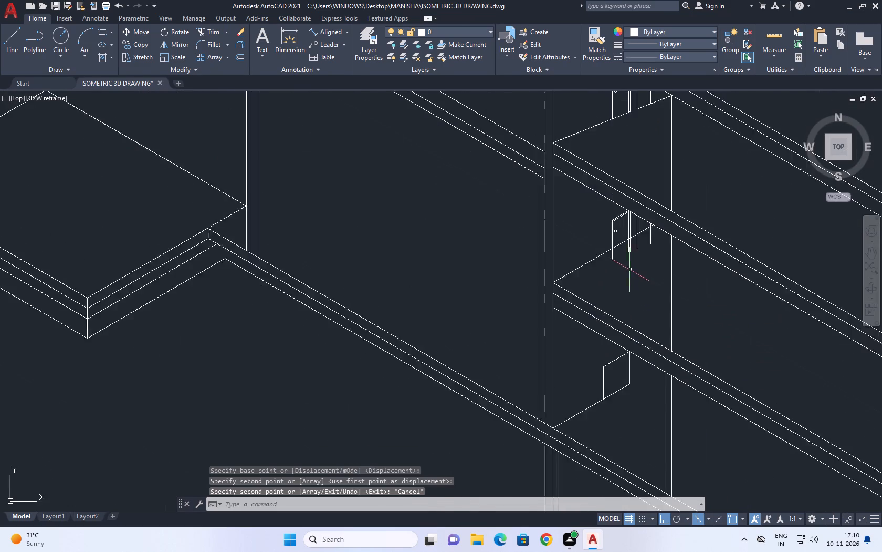
scroll(629, 270, up, 1)
scroll(628, 209, up, 3)
middle_drag(629, 140, 603, 246)
scroll(602, 247, down, 1)
click(488, 113)
click(722, 454)
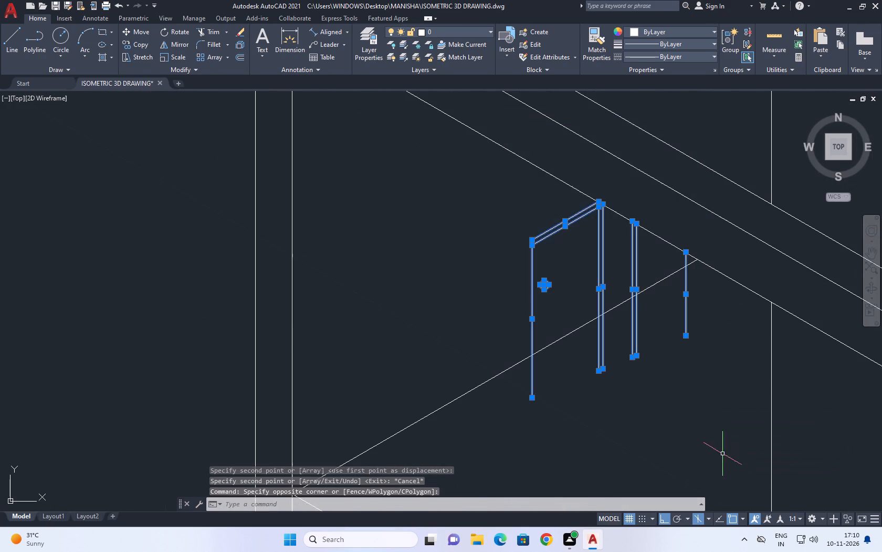
middle_drag(654, 310, 667, 360)
scroll(666, 355, down, 1)
key(m)
key(space)
scroll(654, 313, up, 5)
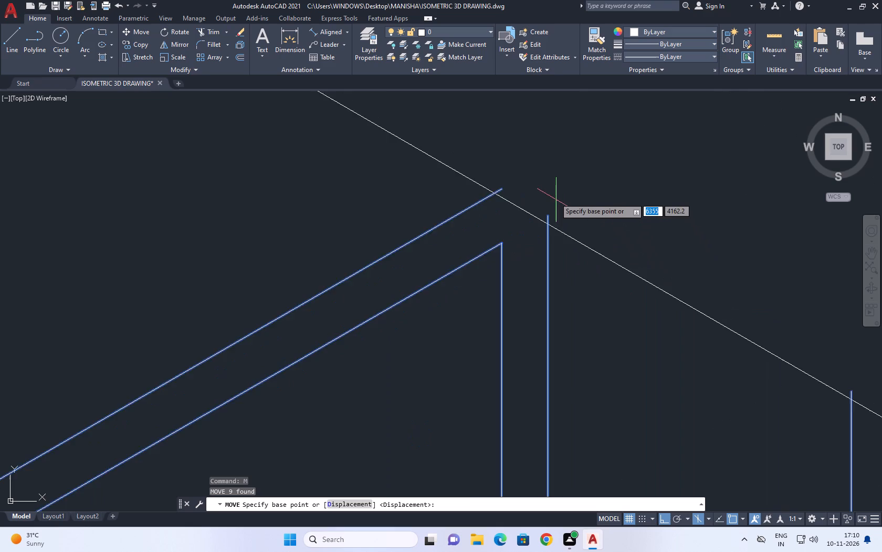
scroll(555, 198, up, 4)
click(547, 248)
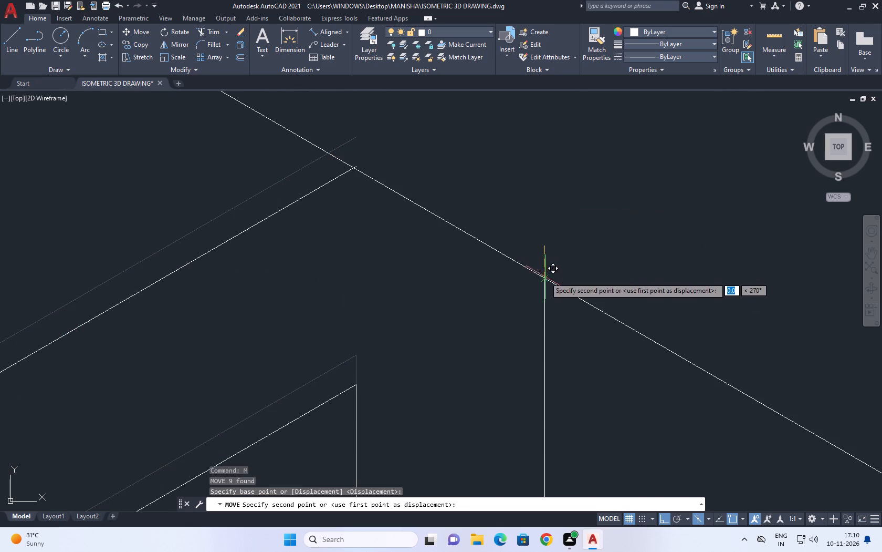
click(546, 283)
Trim the copied door, jamb and adjoining vertical lines where they hang below the bay's floor line.
scroll(551, 209, down, 7)
middle_drag(610, 291, 620, 179)
key(t)
key(r)
key(space)
click(695, 236)
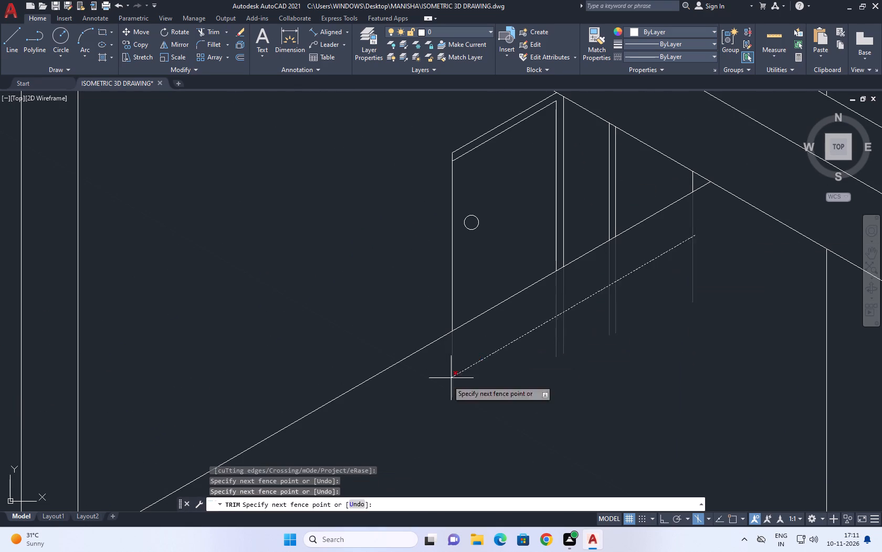
click(415, 410)
scroll(708, 183, up, 3)
click(699, 185)
click(695, 175)
scroll(668, 233, down, 10)
key(Escape)
Erase the three lines of the plain door outline in the next bay down, keeping its floor line.
middle_drag(677, 253, 644, 252)
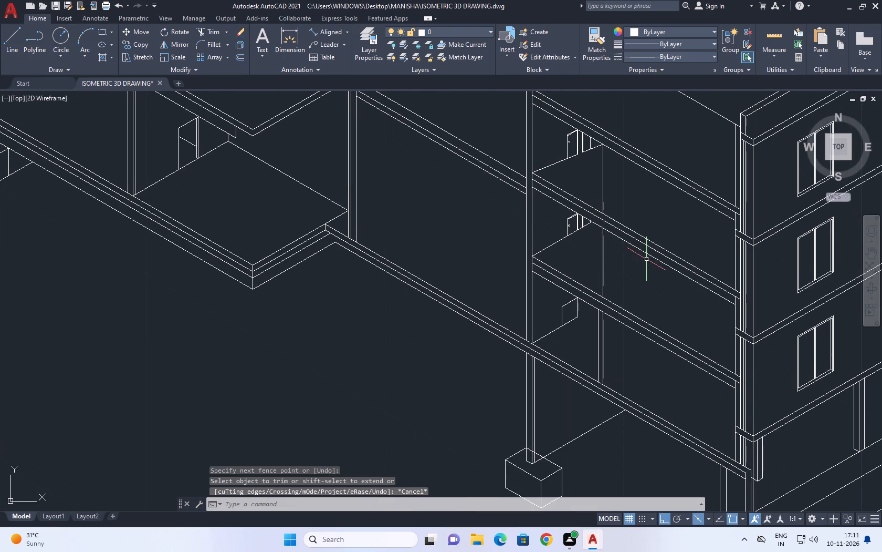
scroll(555, 264, up, 1)
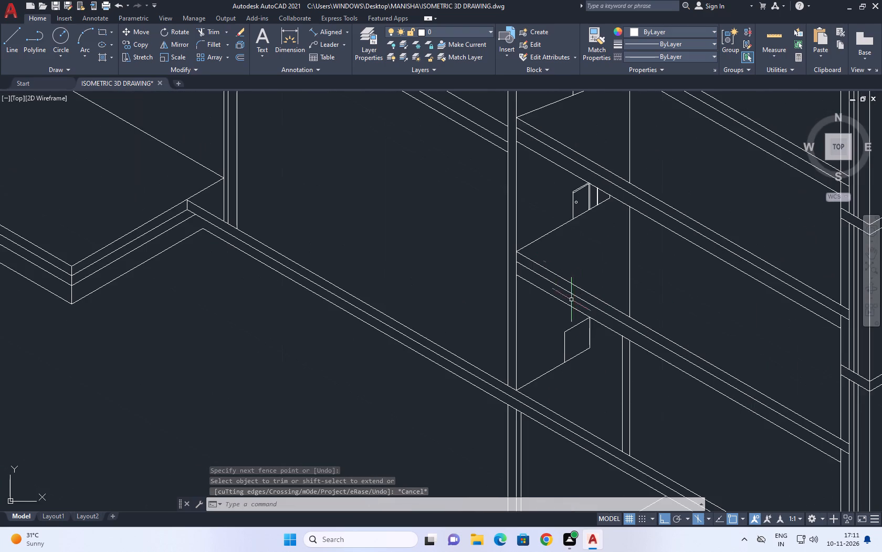
middle_drag(575, 318, 586, 248)
scroll(583, 253, up, 2)
drag(546, 216, 549, 220)
drag(651, 390, 652, 383)
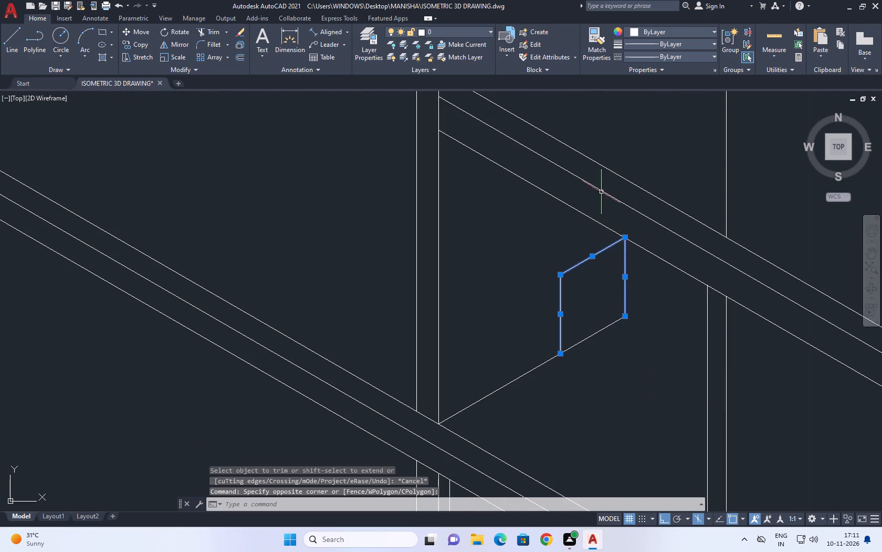
right_click(601, 178)
click(633, 244)
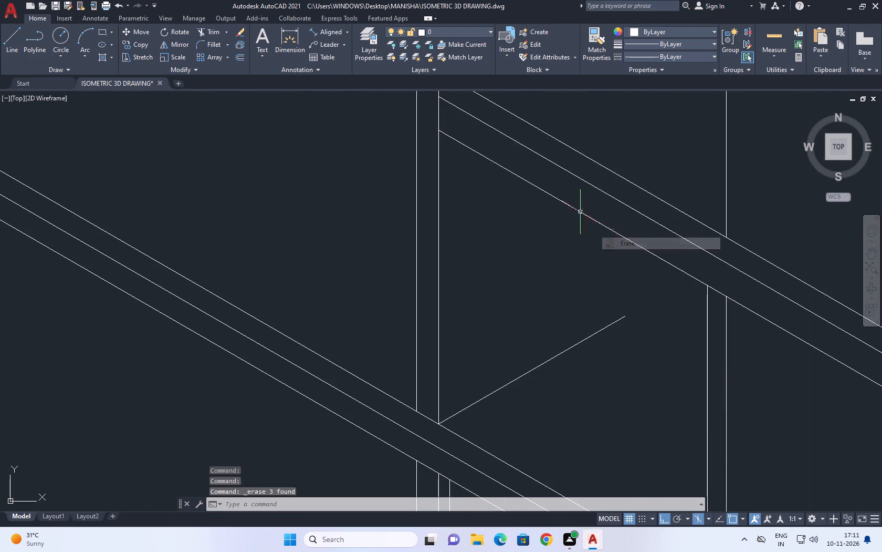
scroll(573, 210, down, 4)
scroll(606, 160, up, 2)
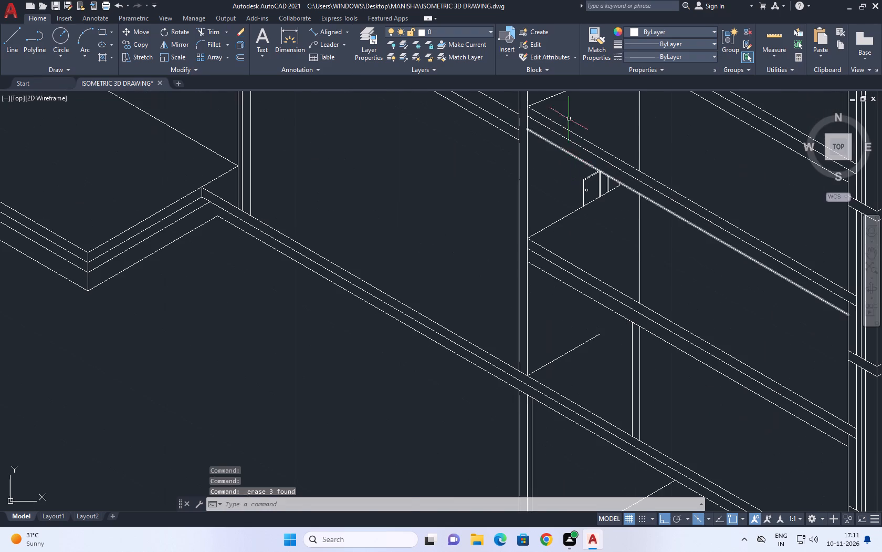
Copy the detailed door with its knob, jambs and adjoining verticals about 3.1 units straight down into the bay one storey below.
click(569, 112)
click(643, 220)
middle_drag(637, 204, 644, 222)
text(CO)
key(space)
scroll(652, 211, up, 1)
click(641, 212)
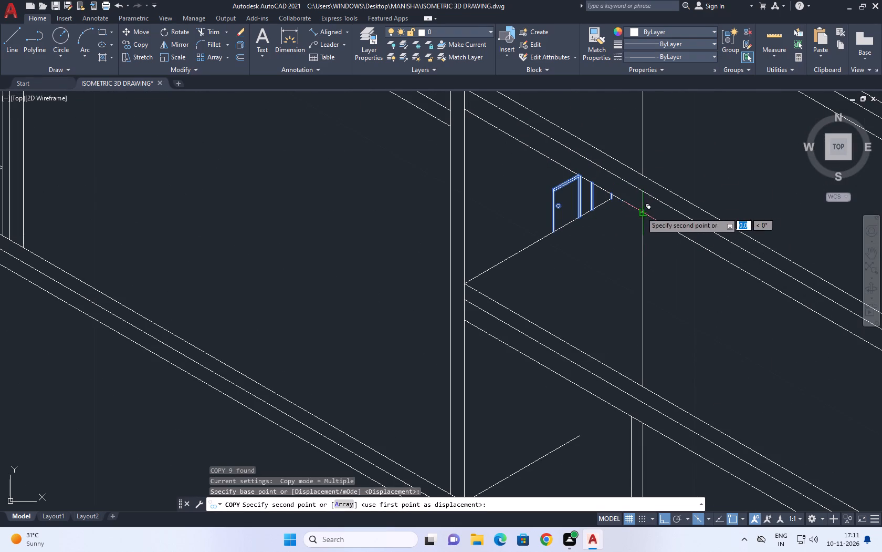
scroll(649, 180, up, 1)
scroll(649, 180, down, 2)
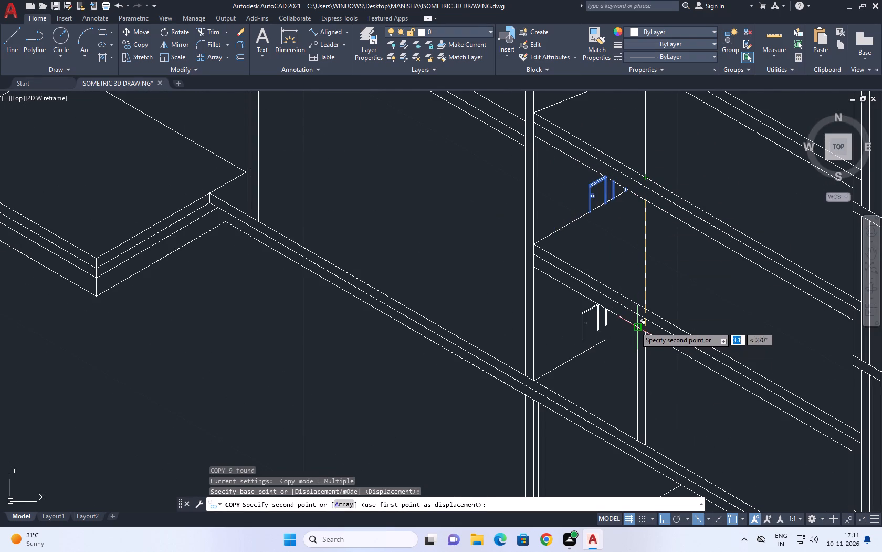
click(638, 328)
key(space)
scroll(603, 316, up, 2)
middle_drag(612, 288, 653, 183)
scroll(656, 188, down, 2)
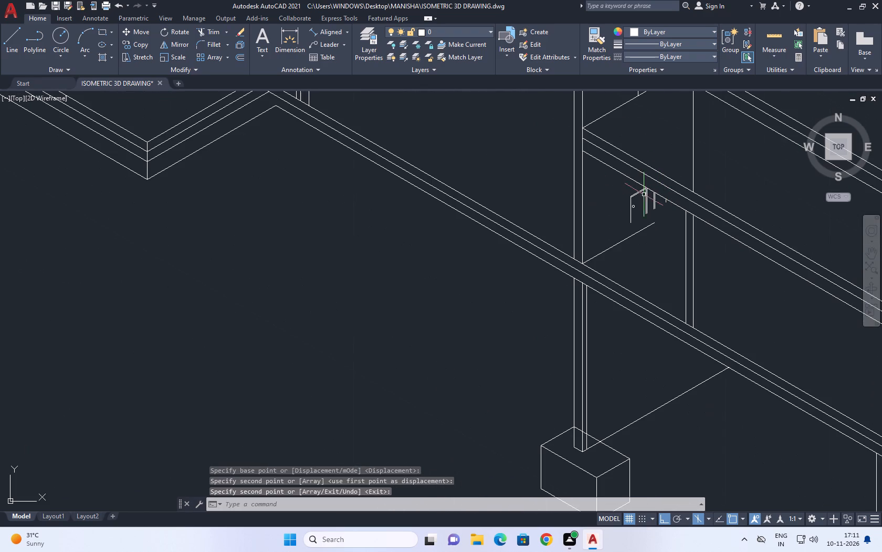
Move the copied door and its verticals about 0.3 units down so the door's outer side stands on the bay's floor line.
click(608, 126)
click(688, 244)
middle_drag(659, 208, 665, 238)
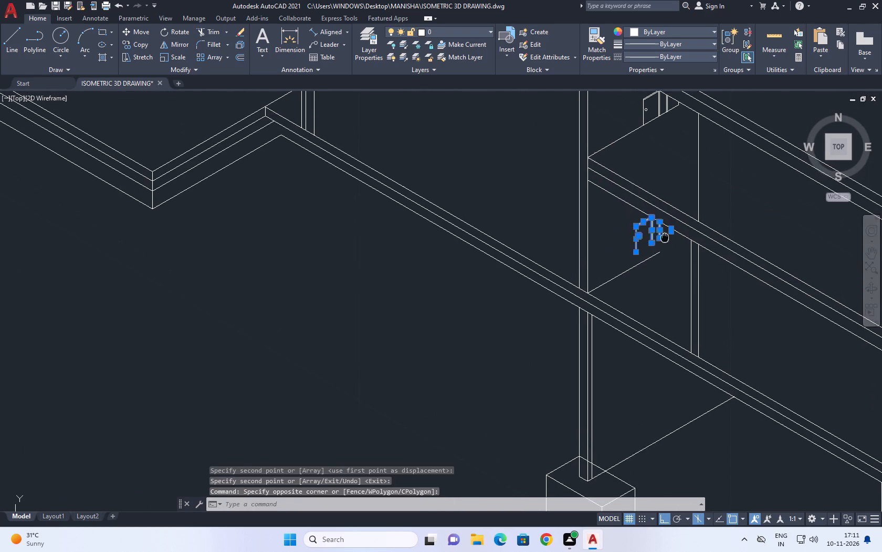
key(m)
key(space)
scroll(638, 264, up, 2)
click(630, 233)
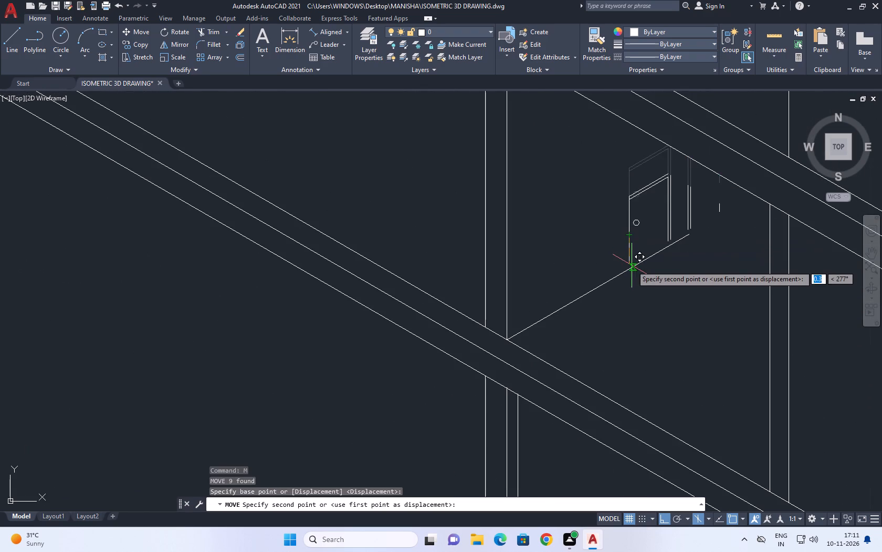
click(632, 265)
middle_drag(704, 240, 706, 252)
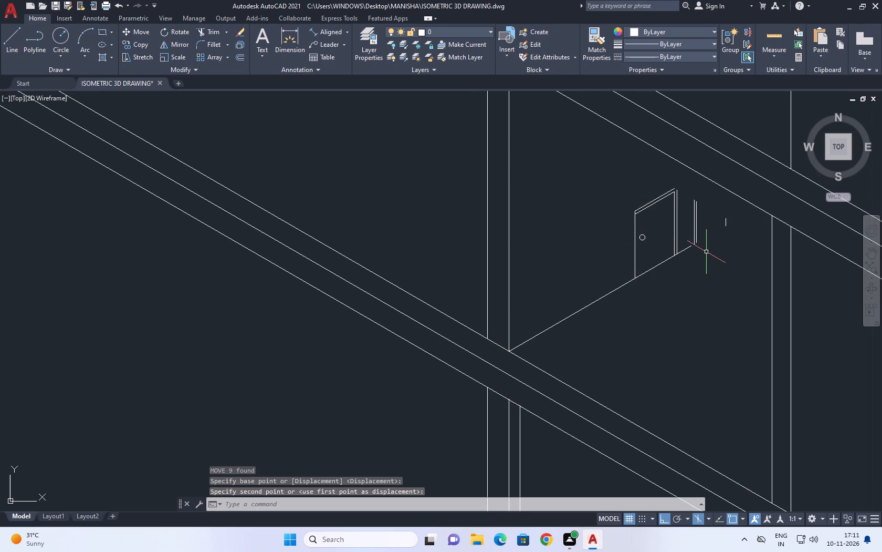
Extend the bay's floor line past the door and verticals until it meets the slanted top-edge line.
text(EX)
key(space)
click(673, 249)
click(677, 279)
click(684, 247)
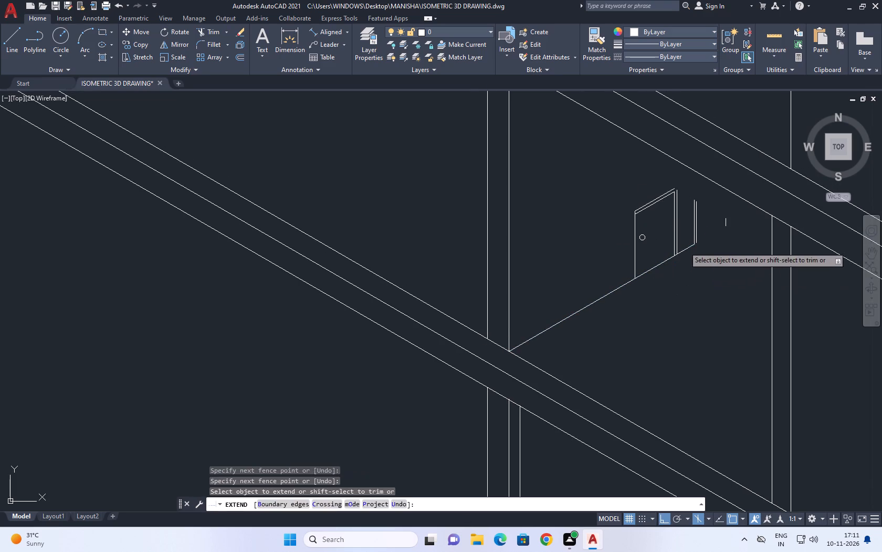
click(689, 260)
double_click(689, 248)
key(Escape)
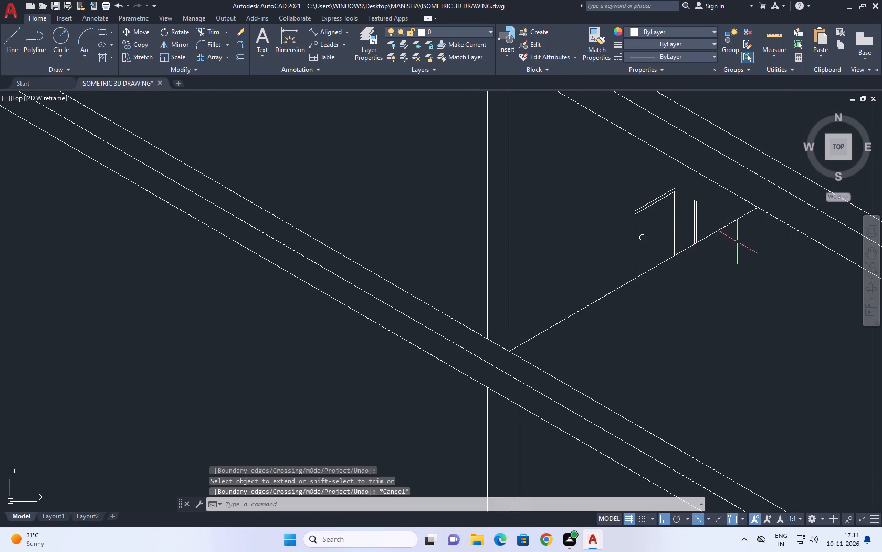
scroll(737, 242, down, 1)
middle_click(748, 240)
scroll(712, 229, up, 1)
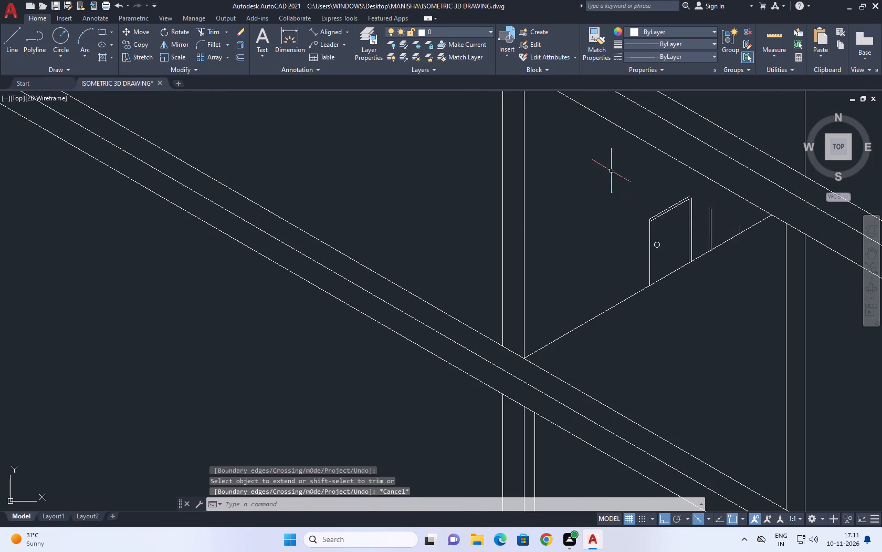
Move the door's two parallel head lines about 0.3 units straight up to meet the slanted top-edge line.
click(625, 159)
click(703, 295)
key(Escape)
scroll(675, 211, up, 2)
drag(679, 243, 676, 237)
click(655, 192)
middle_drag(661, 192, 661, 214)
key(m)
key(space)
click(665, 220)
scroll(655, 145, down, 1)
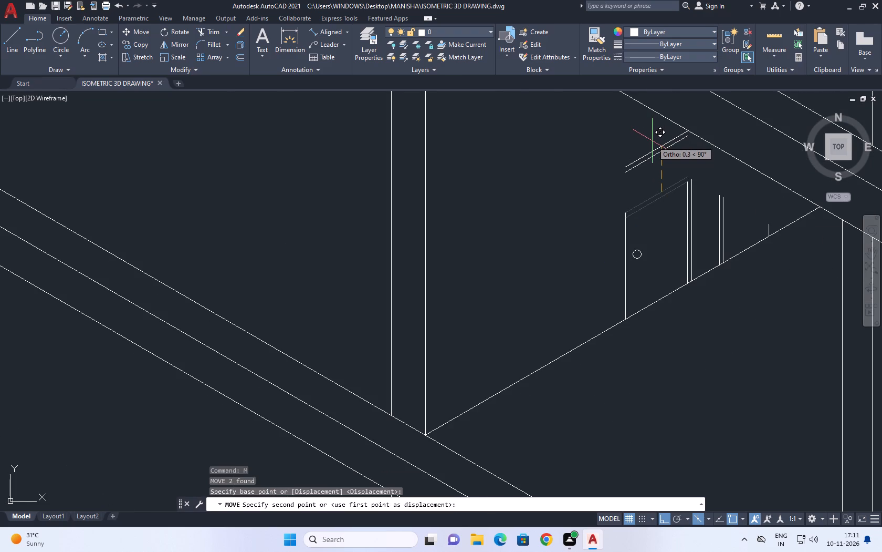
click(652, 141)
middle_drag(604, 237, 610, 248)
Extend the door's knob-side vertical up to the outer of the two raised head lines.
key(e)
key(x)
key(space)
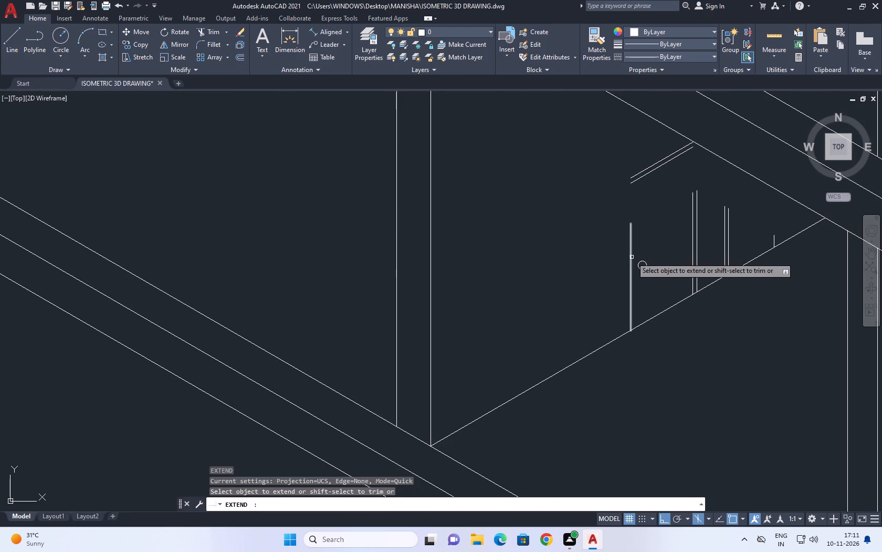
click(628, 247)
click(637, 209)
click(639, 205)
click(628, 197)
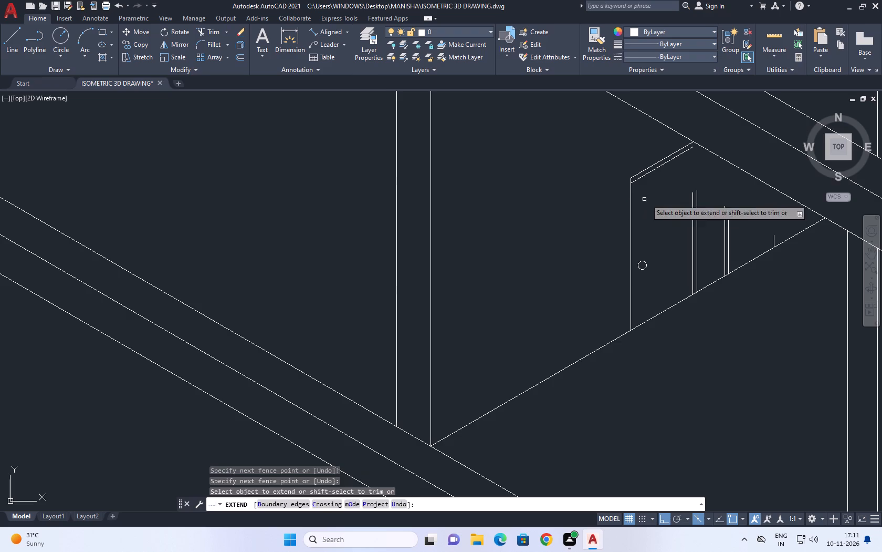
key(Escape)
Extend the two jamb lines on the door's far side up to the raised door head and beyond the slanted edge.
middle_drag(690, 193, 686, 223)
key(e)
key(x)
key(space)
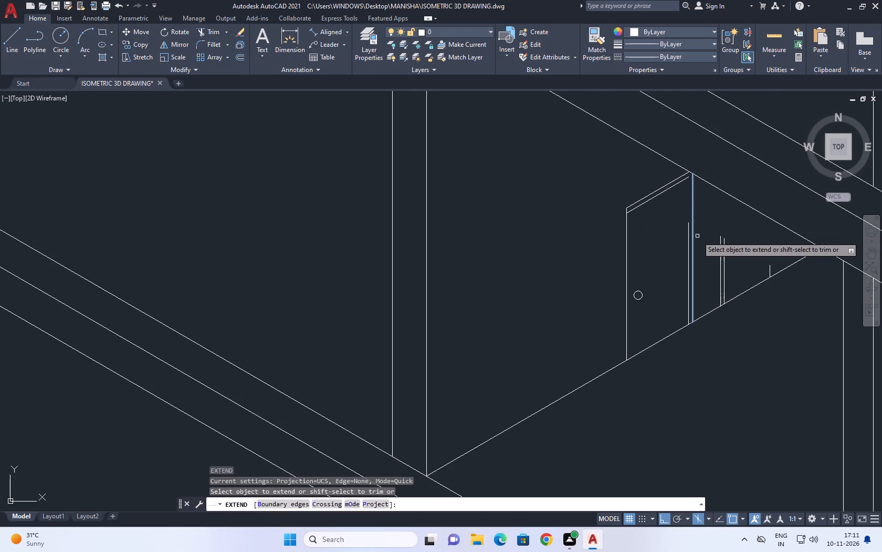
click(698, 231)
click(689, 235)
click(701, 226)
click(678, 239)
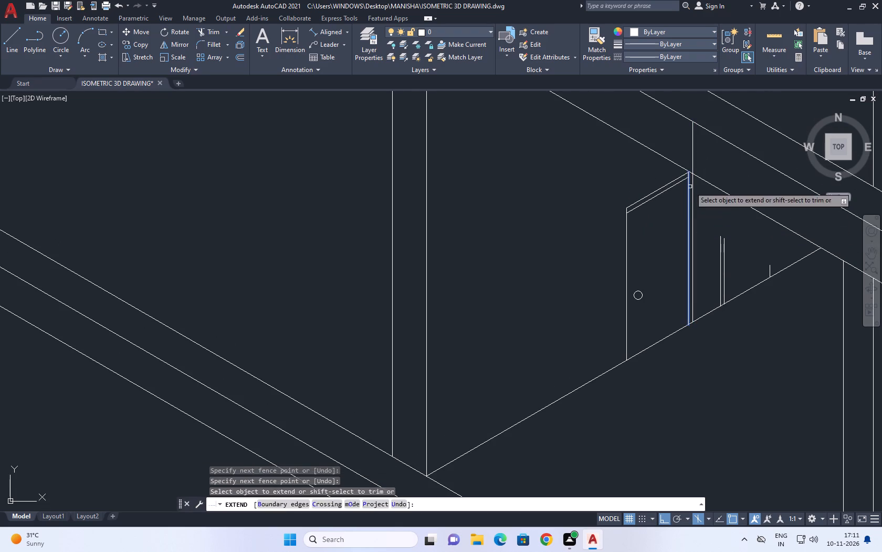
key(Escape)
scroll(684, 172, up, 2)
middle_drag(707, 167, 670, 233)
scroll(603, 292, down, 1)
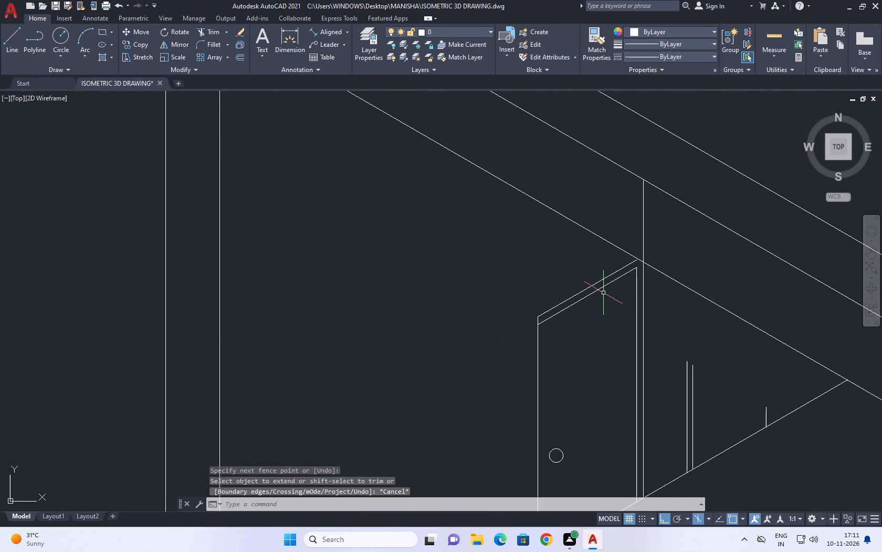
Extend the door's head line to the jamb and trim the jamb line projecting above the slanted top edge.
text(EX)
key(space)
click(624, 268)
key(Escape)
text(TR)
key(space)
click(672, 226)
click(627, 208)
scroll(653, 207, down, 3)
key(Escape)
scroll(661, 250, up, 4)
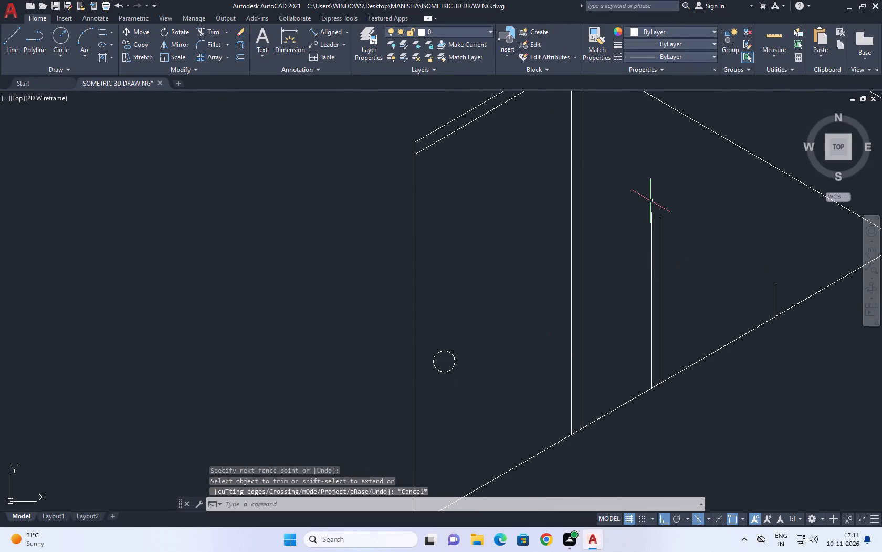
Extend the paired verticals beside the door and the short vertical beyond them up to the slanted top-edge line.
text(EX)
key(space)
scroll(642, 242, down, 3)
click(634, 267)
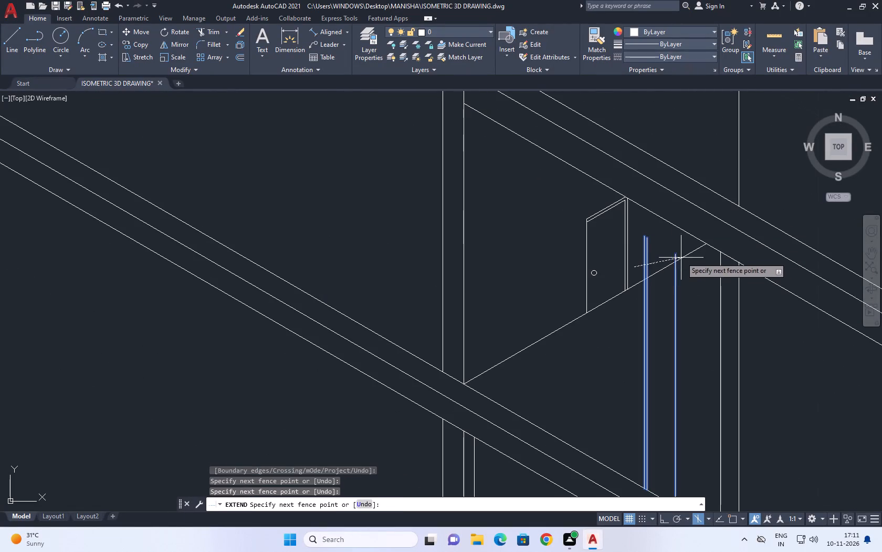
click(657, 237)
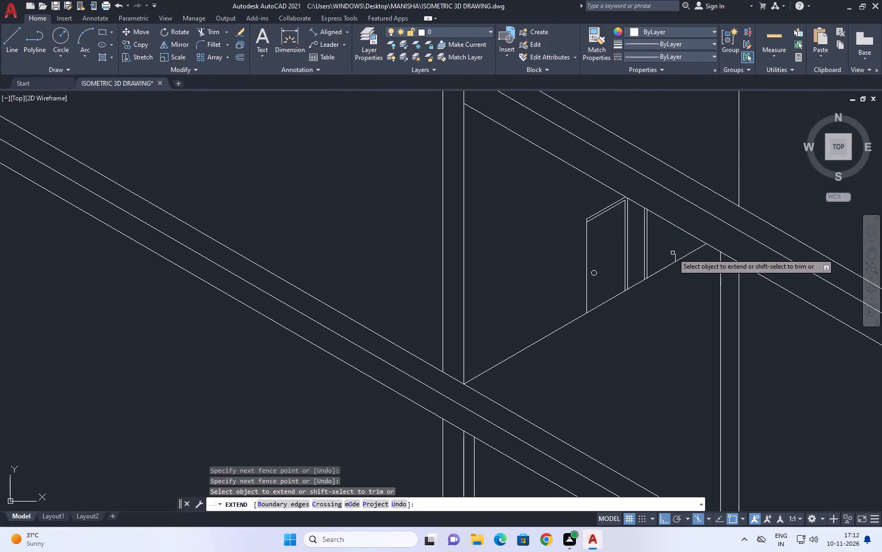
click(675, 255)
scroll(631, 206, down, 4)
key(Escape)
scroll(666, 257, down, 1)
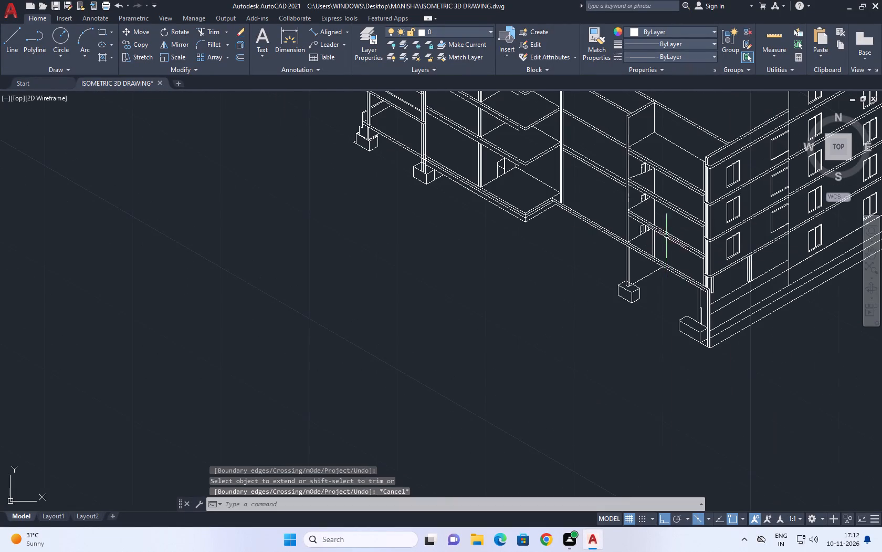
Draw a 1-unit line at 210° in the top isoplane from the long roof edge near the windowed wing.
middle_drag(662, 208, 619, 255)
middle_drag(579, 298, 628, 297)
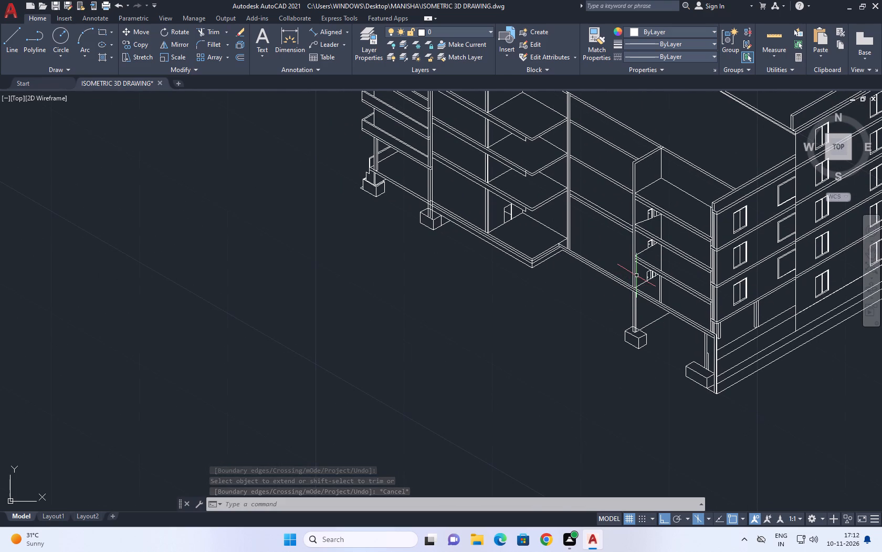
middle_drag(736, 208, 695, 320)
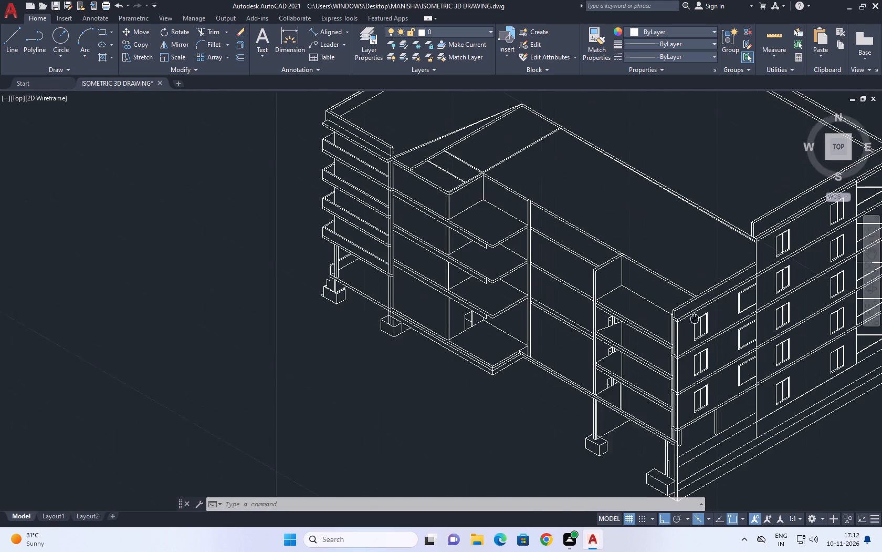
middle_drag(695, 320, 692, 326)
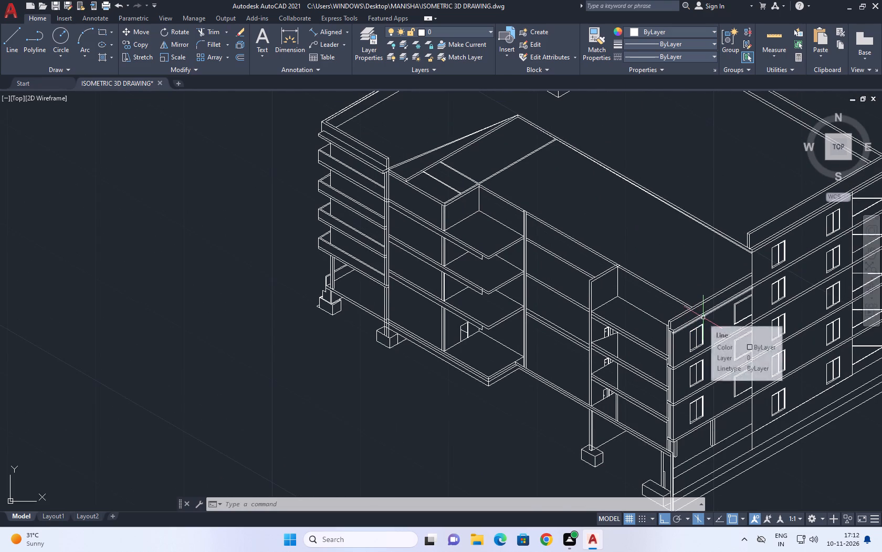
middle_drag(686, 233, 682, 293)
text(L)
key(space)
middle_drag(710, 291, 697, 298)
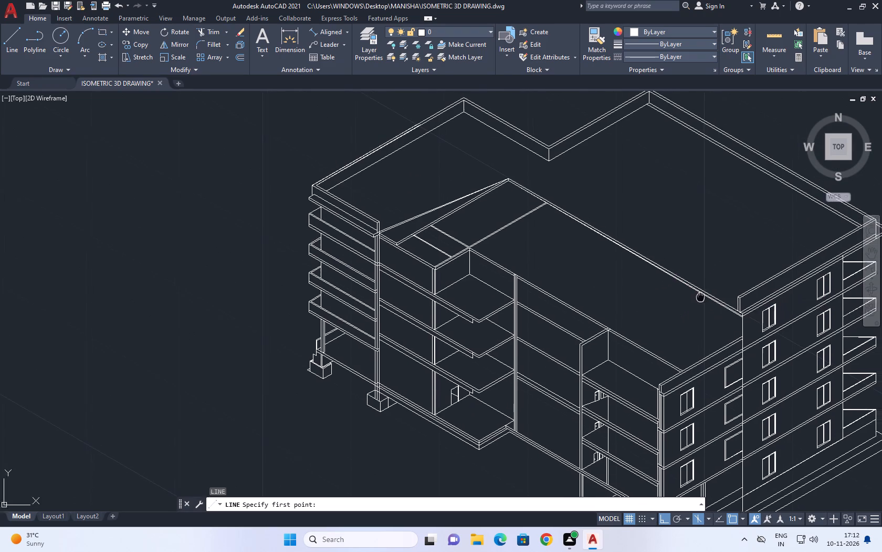
middle_drag(697, 298, 692, 301)
click(685, 295)
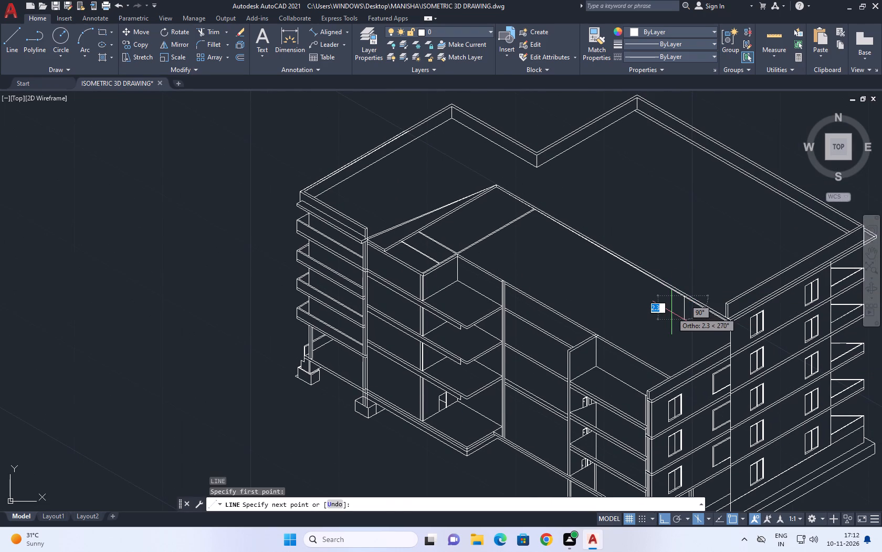
key(F5)
scroll(670, 310, up, 1)
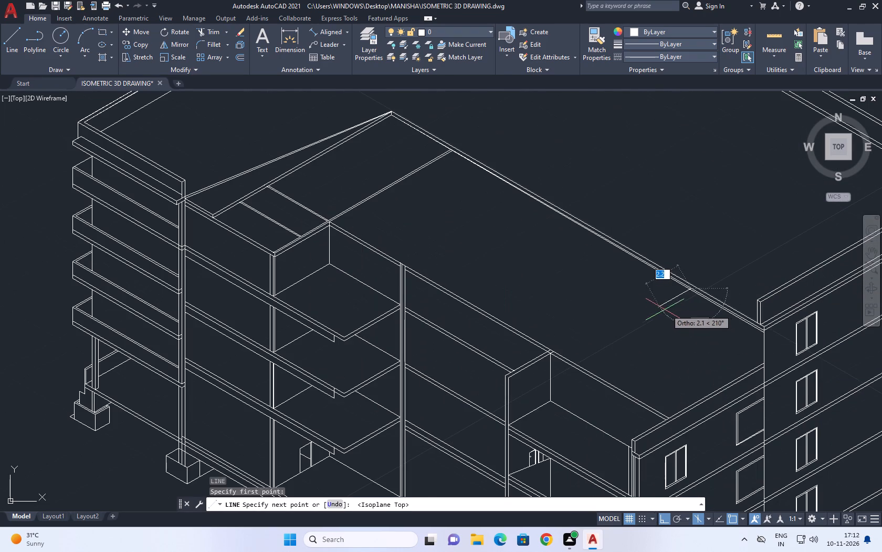
scroll(670, 302, up, 1)
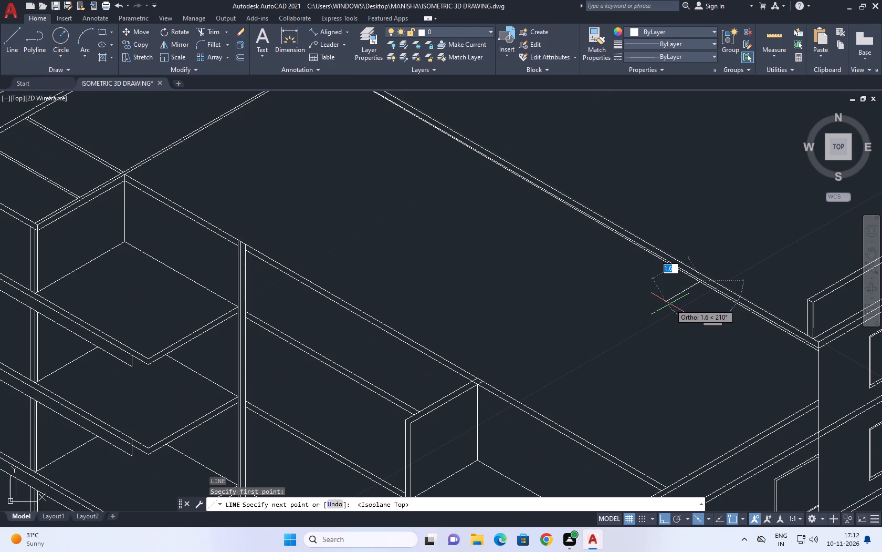
text(1)
key(space)
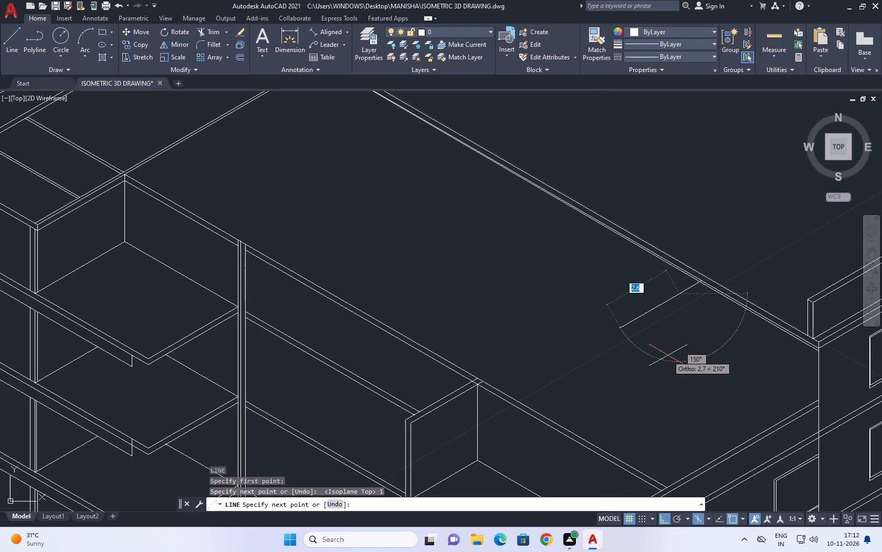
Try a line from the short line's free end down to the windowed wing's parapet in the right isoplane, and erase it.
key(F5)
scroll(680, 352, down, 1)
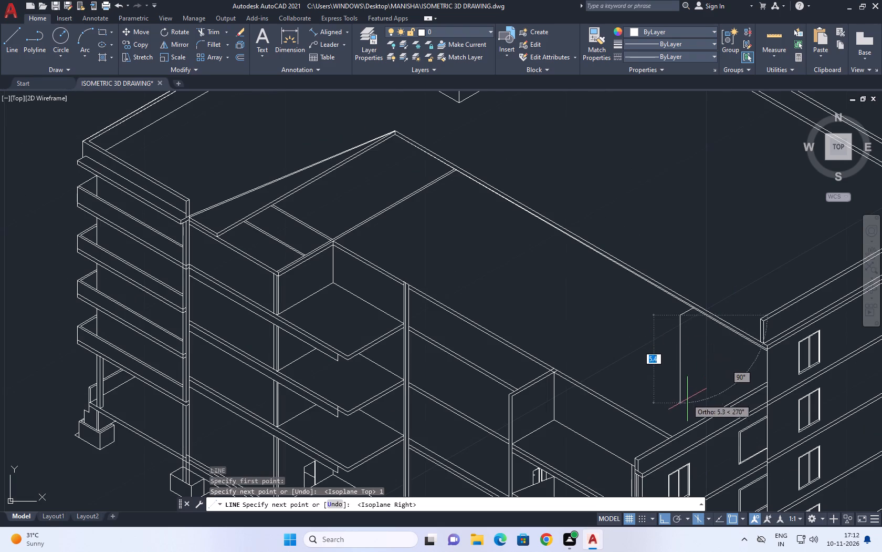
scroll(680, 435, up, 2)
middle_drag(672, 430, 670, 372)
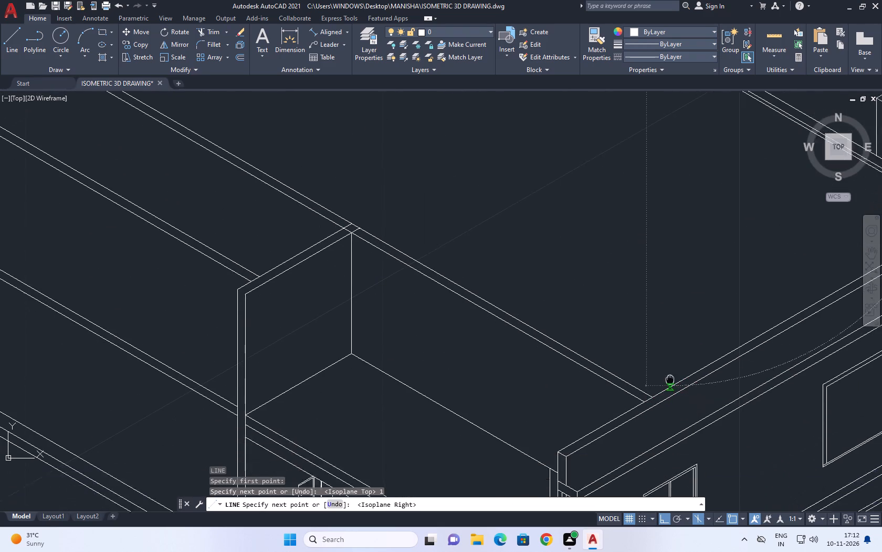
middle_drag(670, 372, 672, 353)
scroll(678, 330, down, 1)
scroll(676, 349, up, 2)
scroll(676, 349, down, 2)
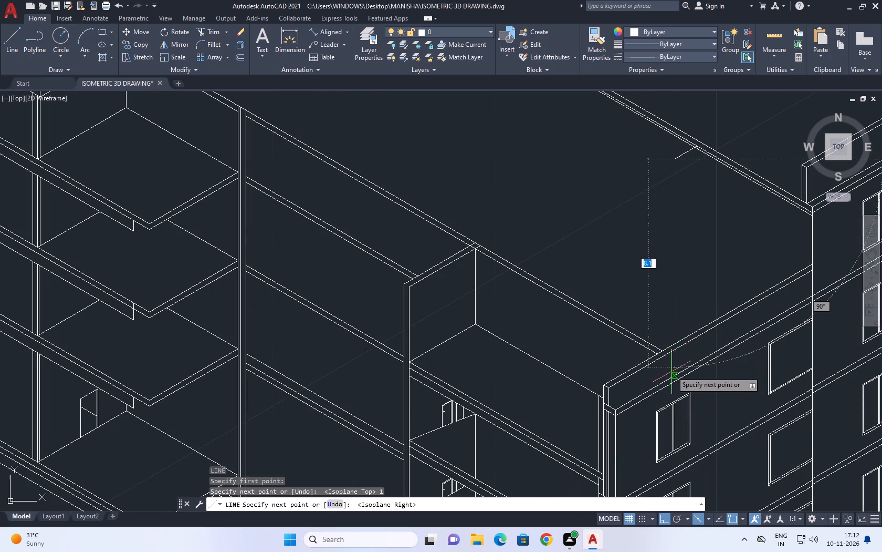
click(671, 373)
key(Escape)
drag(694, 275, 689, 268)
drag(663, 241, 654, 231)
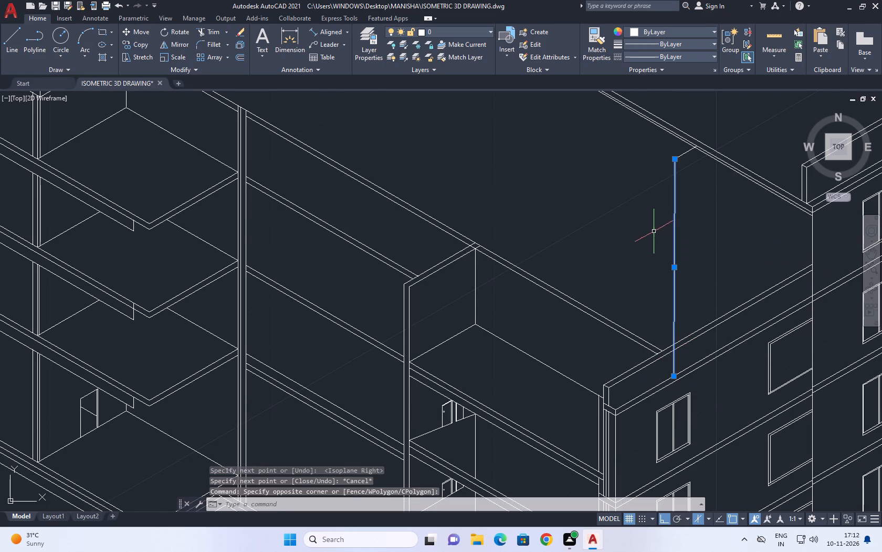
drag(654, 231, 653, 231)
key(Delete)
Draw a vertical line from the short line's free end down past both parapet lines of the windowed wing.
middle_drag(697, 173, 682, 190)
key(l)
key(space)
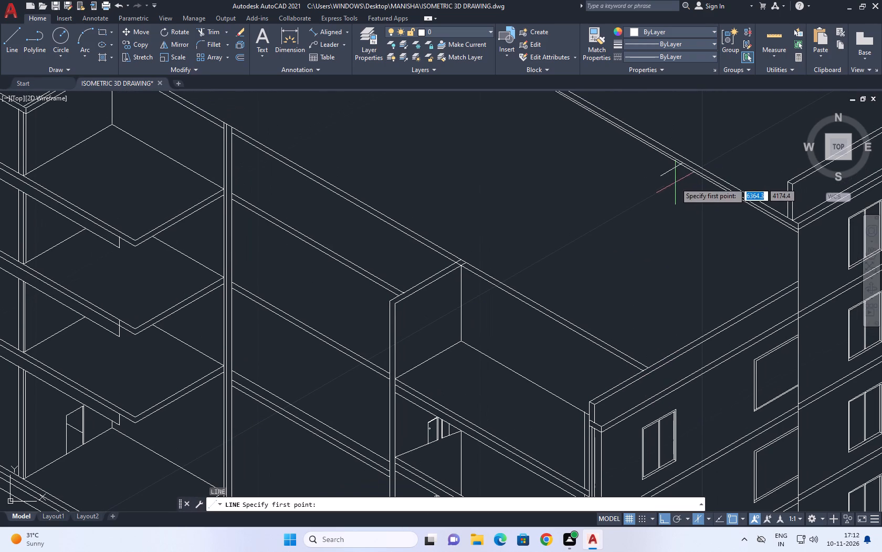
click(659, 177)
scroll(664, 391, up, 4)
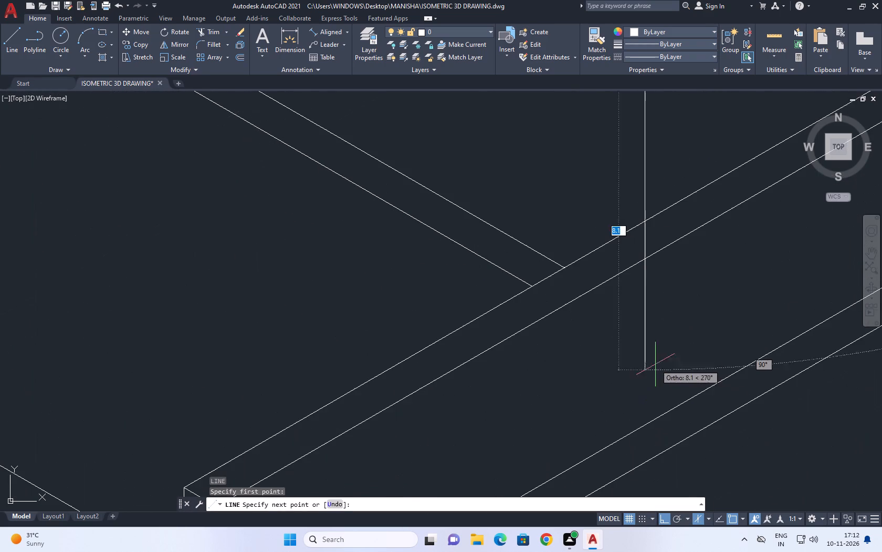
drag(647, 301, 647, 309)
key(Escape)
Trim the new vertical line where it runs below the parapet's upper line.
key(t)
key(r)
key(space)
click(666, 292)
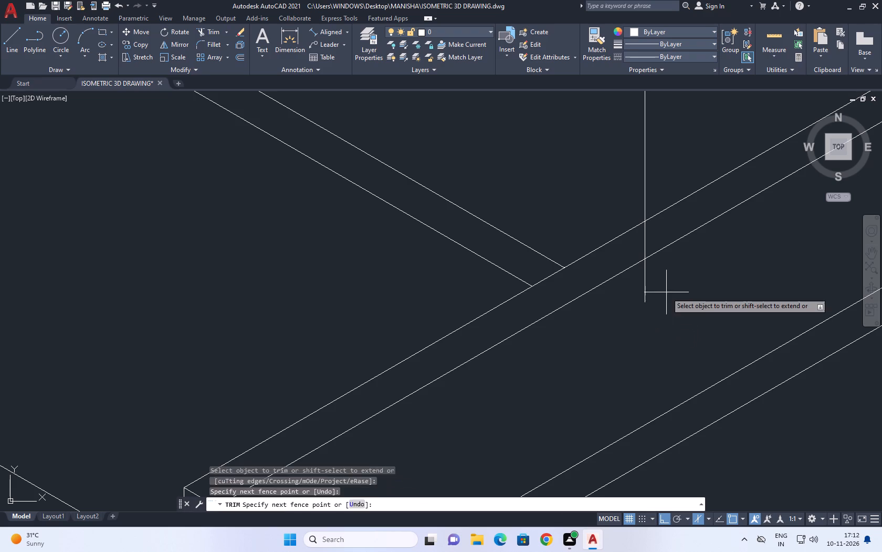
click(611, 323)
click(659, 224)
click(629, 247)
click(657, 275)
drag(635, 291, 635, 297)
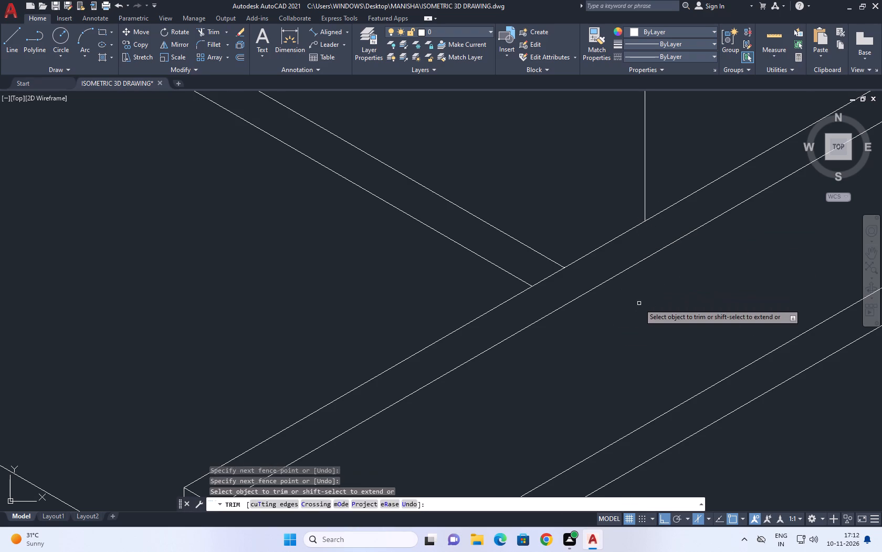
Copy the trimmed vertical line about 0.1 unit at 30° along the short line under the long roof edge.
scroll(639, 303, down, 3)
key(Escape)
middle_drag(652, 237, 616, 313)
scroll(617, 315, down, 1)
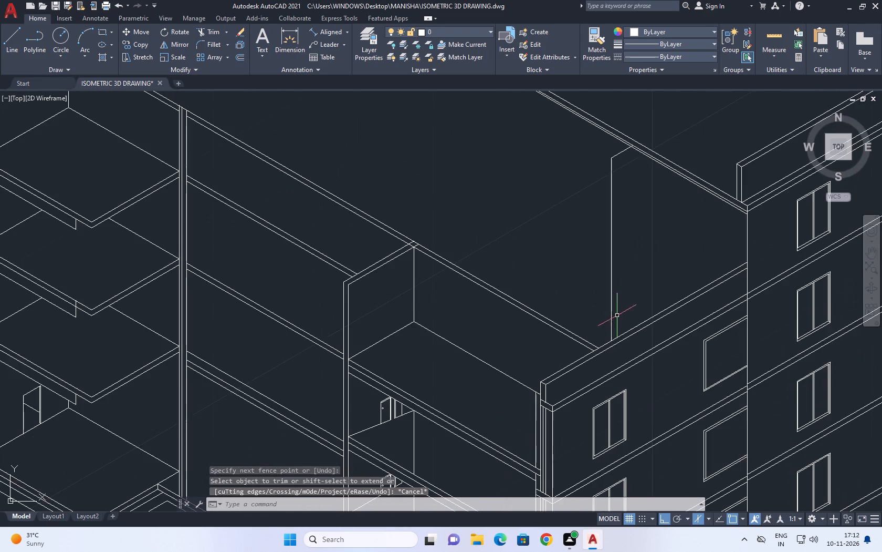
scroll(617, 315, down, 1)
scroll(611, 243, up, 2)
click(611, 241)
click(617, 229)
click(623, 228)
click(591, 229)
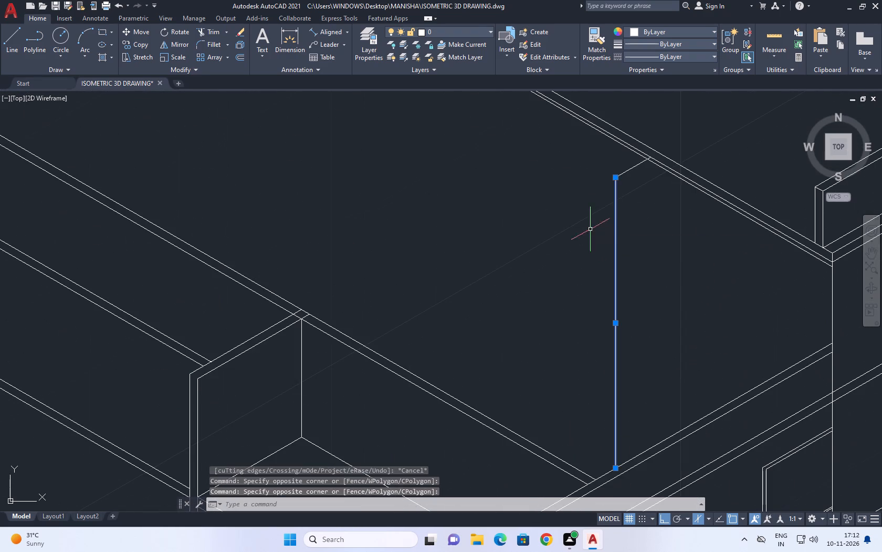
middle_drag(625, 220, 613, 250)
text(CO)
key(space)
middle_drag(661, 240, 669, 263)
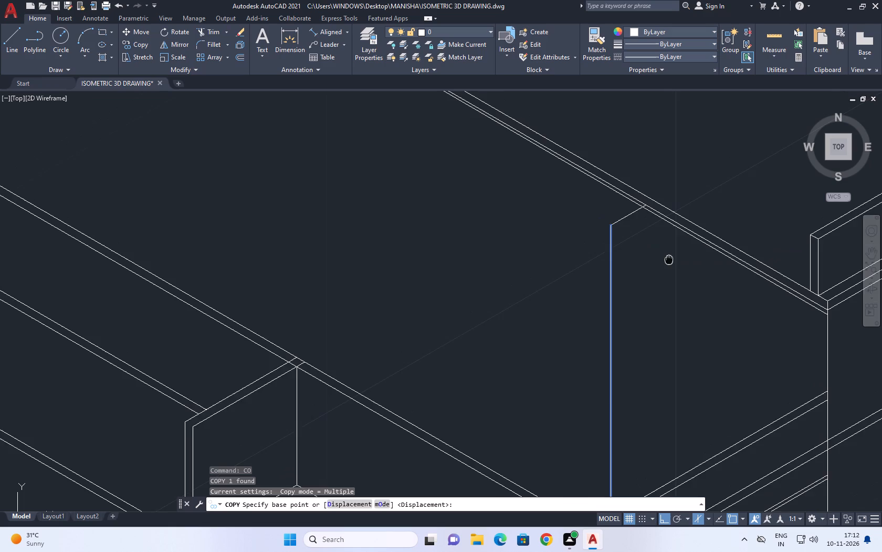
middle_drag(669, 263, 671, 270)
scroll(616, 229, up, 2)
click(608, 248)
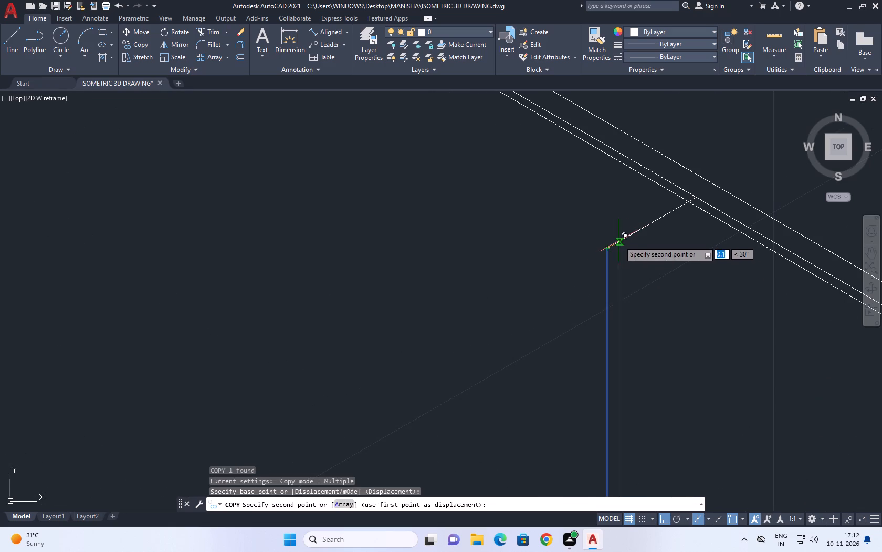
click(619, 241)
scroll(611, 183, down, 4)
key(Escape)
Draw a vertical line from the long roof edge's lowest line down past the windowed wing's parapet lines, for the doorway's first side.
middle_drag(647, 213, 621, 231)
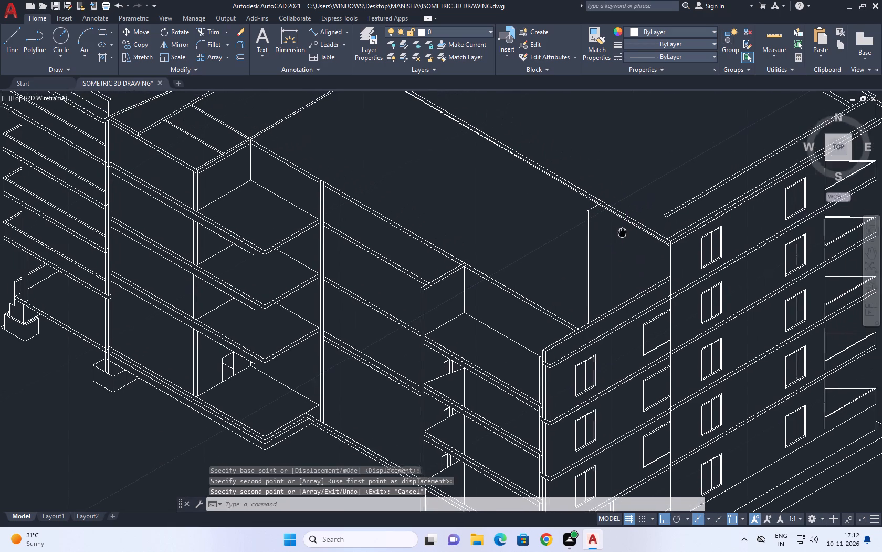
middle_drag(621, 231, 605, 233)
scroll(608, 231, down, 1)
scroll(607, 238, up, 4)
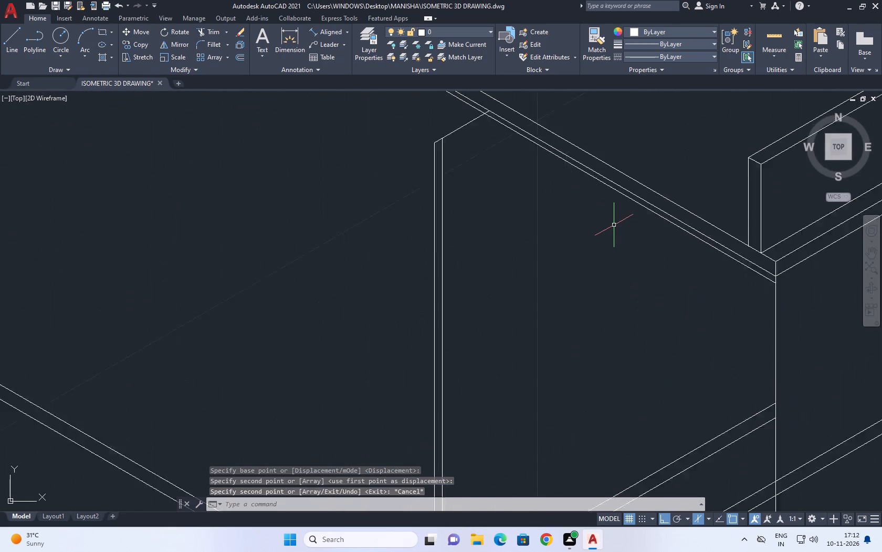
scroll(614, 225, up, 1)
text(L)
key(space)
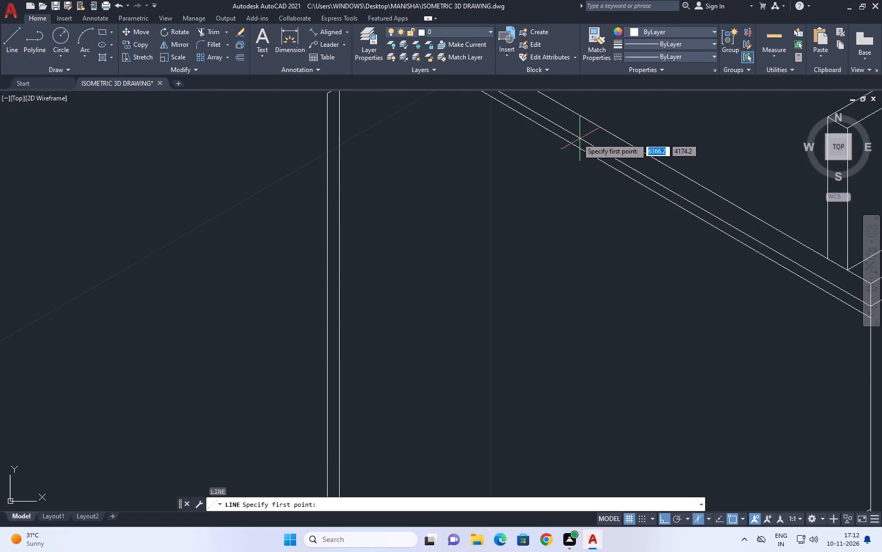
click(526, 120)
scroll(523, 165, down, 2)
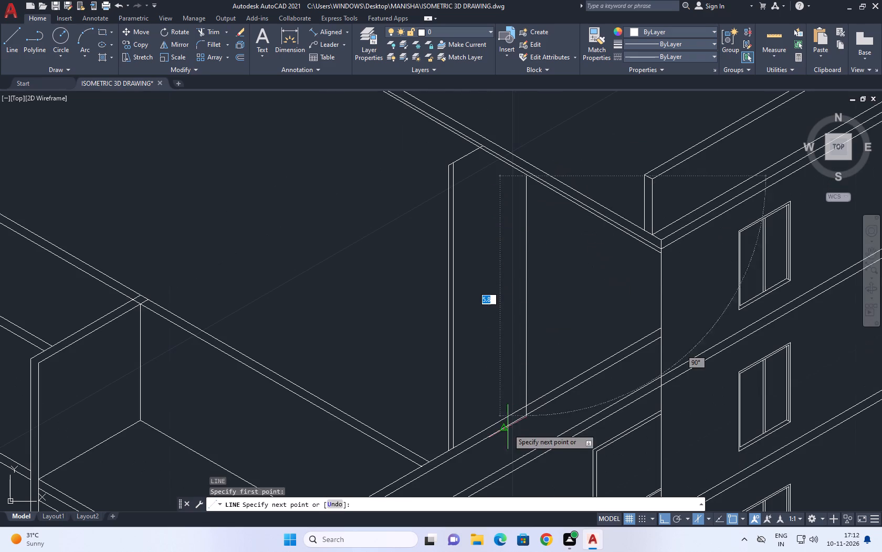
scroll(529, 441, up, 2)
click(520, 410)
key(Escape)
scroll(582, 309, up, 1)
scroll(580, 308, down, 3)
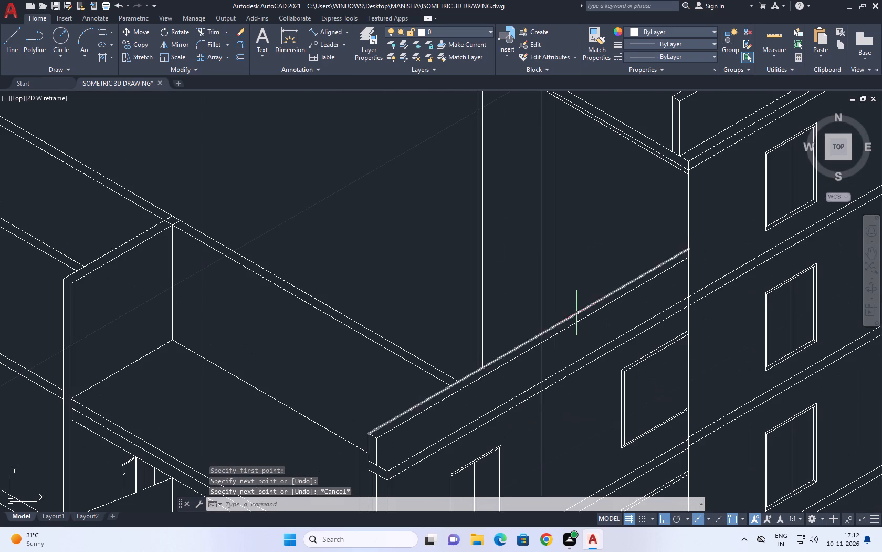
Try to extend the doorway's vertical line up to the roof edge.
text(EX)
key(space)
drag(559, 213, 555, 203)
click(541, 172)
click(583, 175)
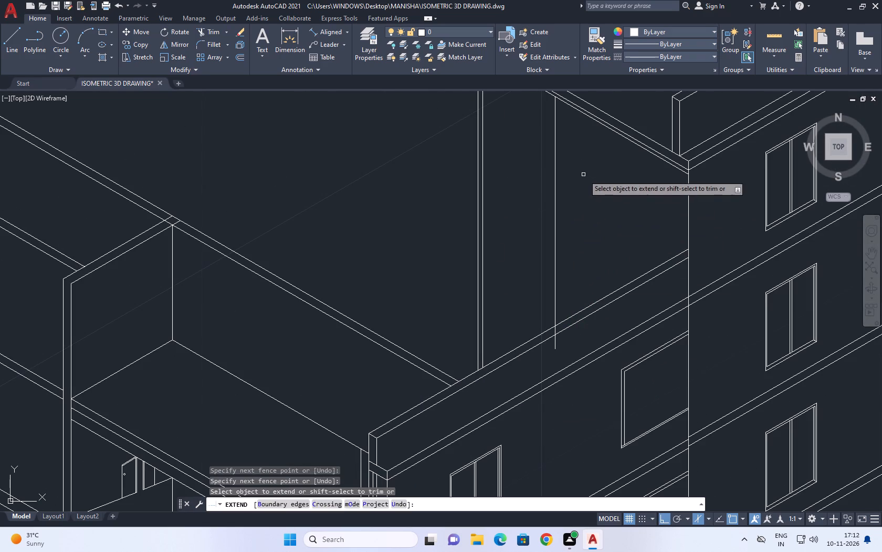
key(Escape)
Copy the doorway's vertical line 2 units at 330° along the roof edge in the left isoplane.
click(558, 147)
click(544, 157)
middle_drag(564, 156, 561, 210)
key(c)
key(o)
key(space)
click(551, 152)
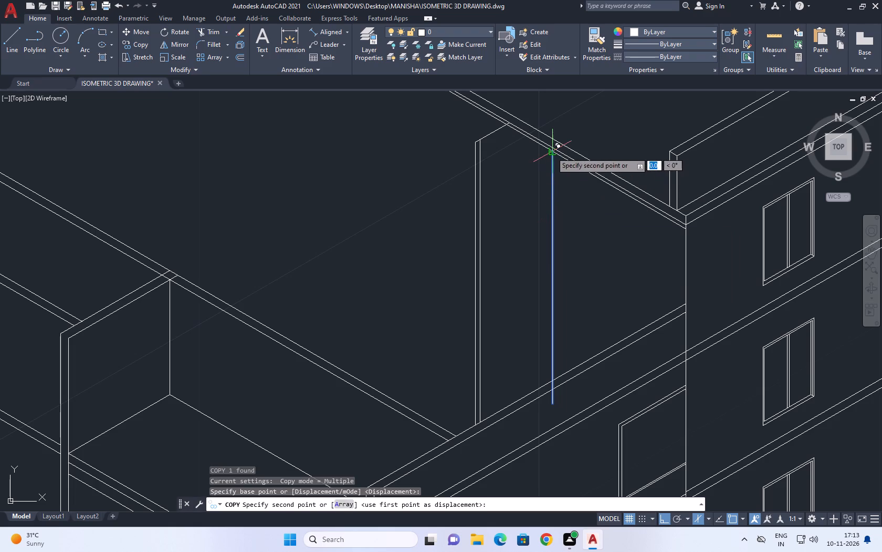
key(F5)
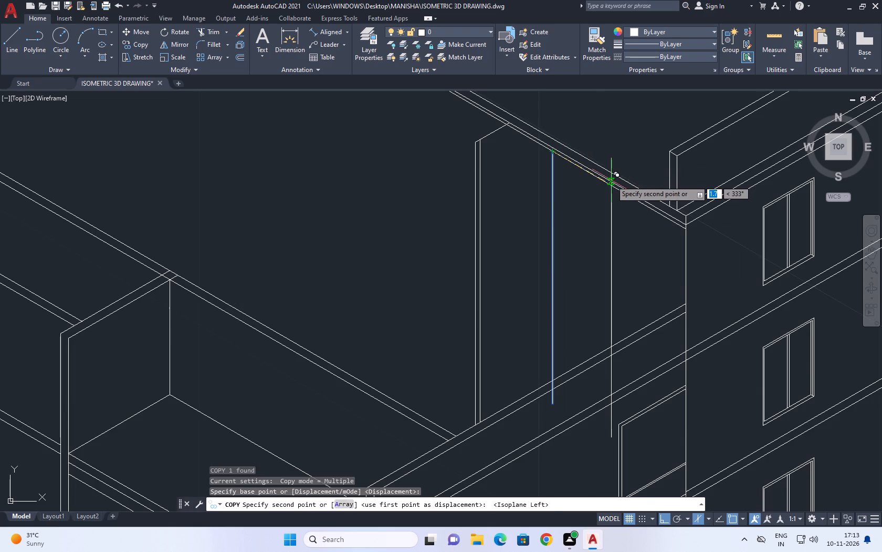
scroll(598, 179, up, 1)
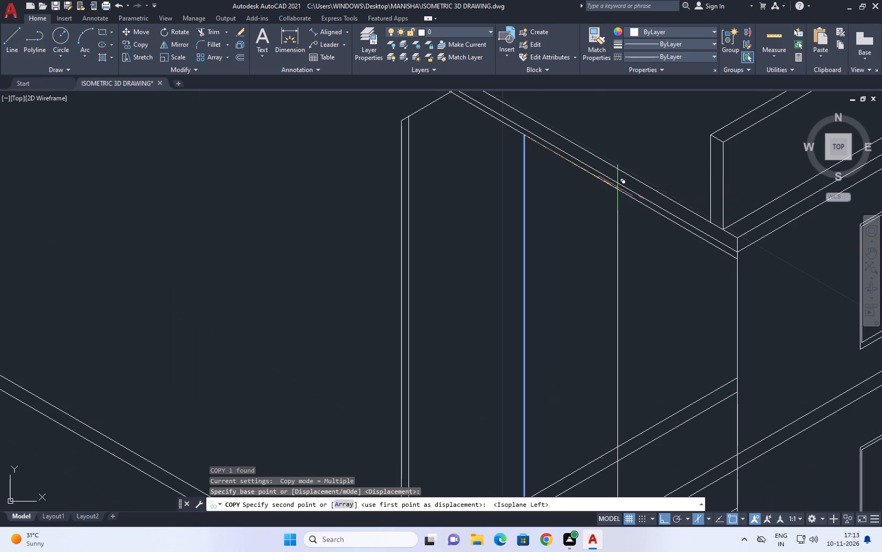
key(2)
key(space)
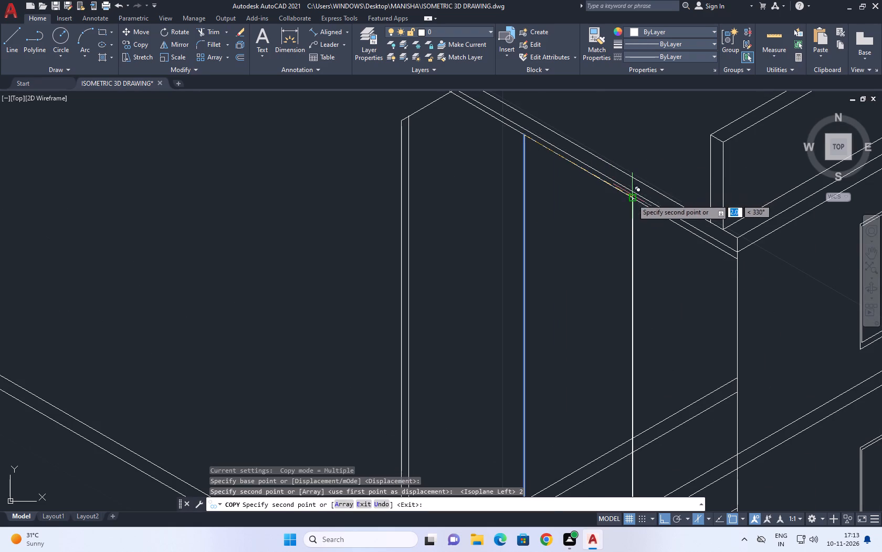
key(Escape)
Trim the copied vertical line below the parapet's second line and erase the leftover piece beside the window.
scroll(622, 195, down, 1)
middle_drag(641, 218, 634, 162)
key(t)
key(r)
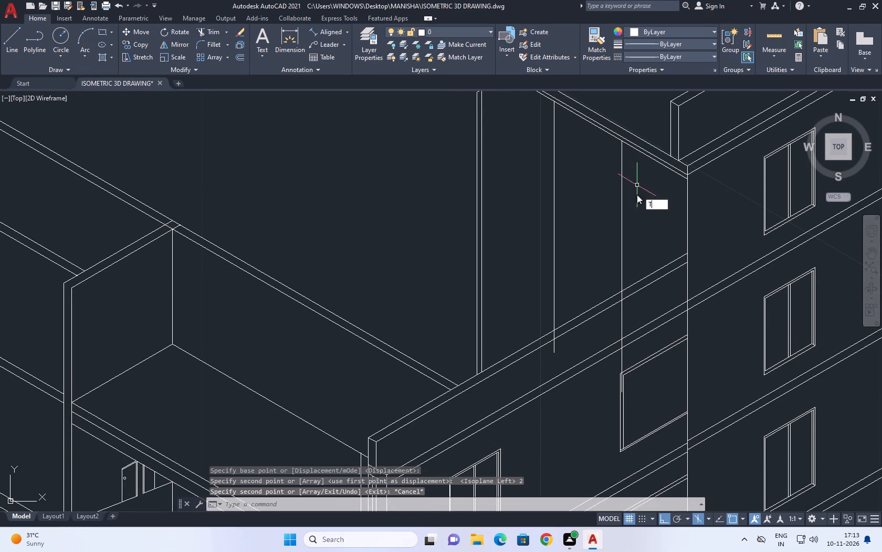
key(space)
click(635, 315)
click(607, 326)
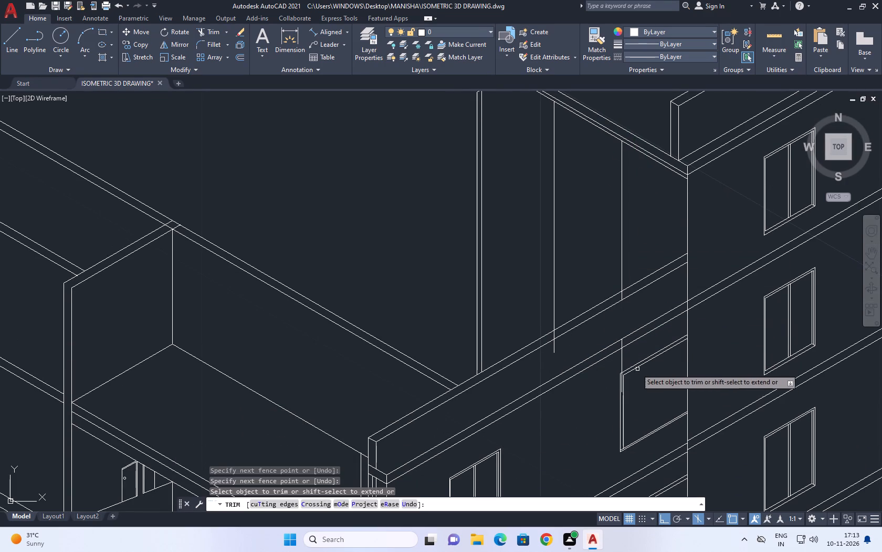
key(Escape)
click(622, 360)
key(Delete)
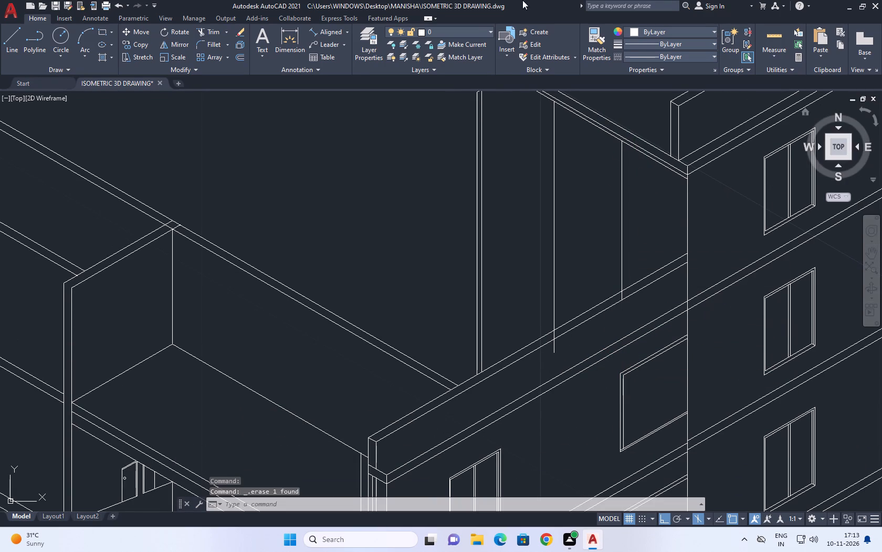
Trim both doorway side lines back to the upper line of the windowed wing's parapet.
middle_drag(473, 405, 424, 457)
key(t)
key(r)
key(space)
scroll(521, 407, up, 2)
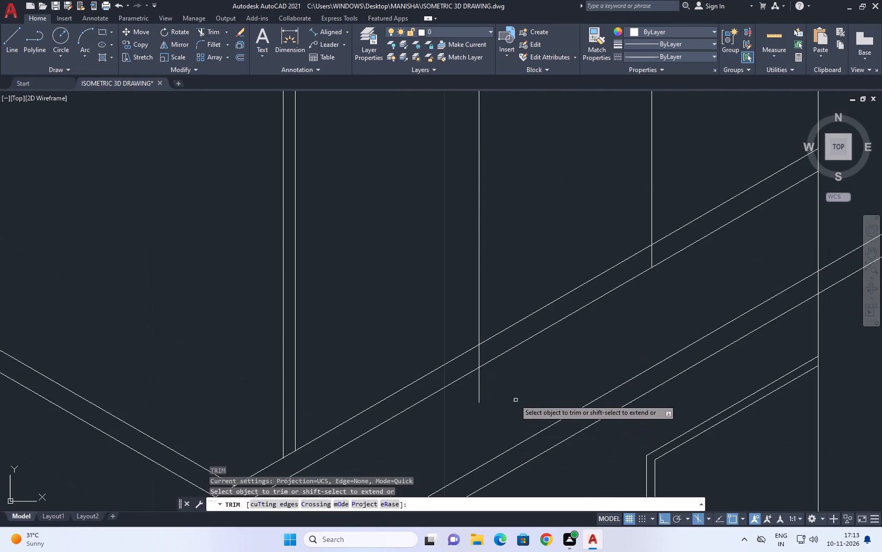
click(493, 370)
click(448, 407)
click(474, 356)
click(499, 342)
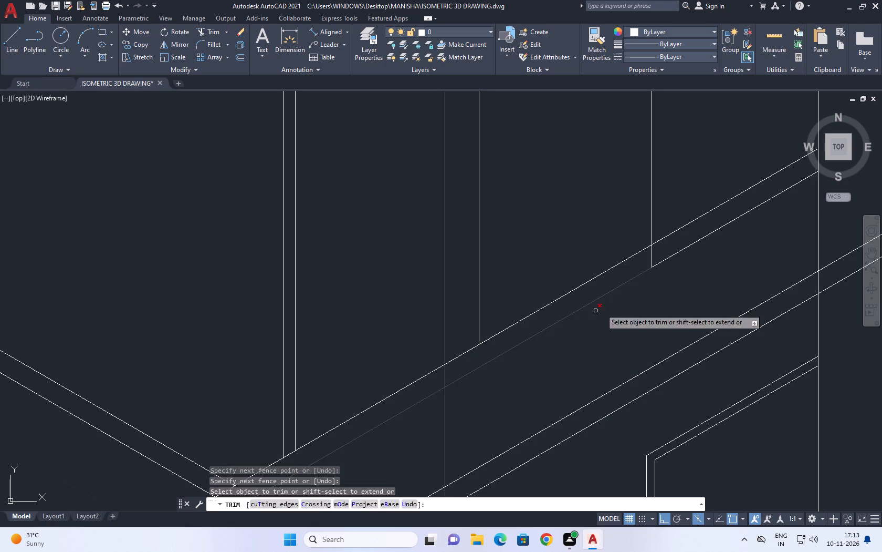
click(656, 243)
key(ctrl+z)
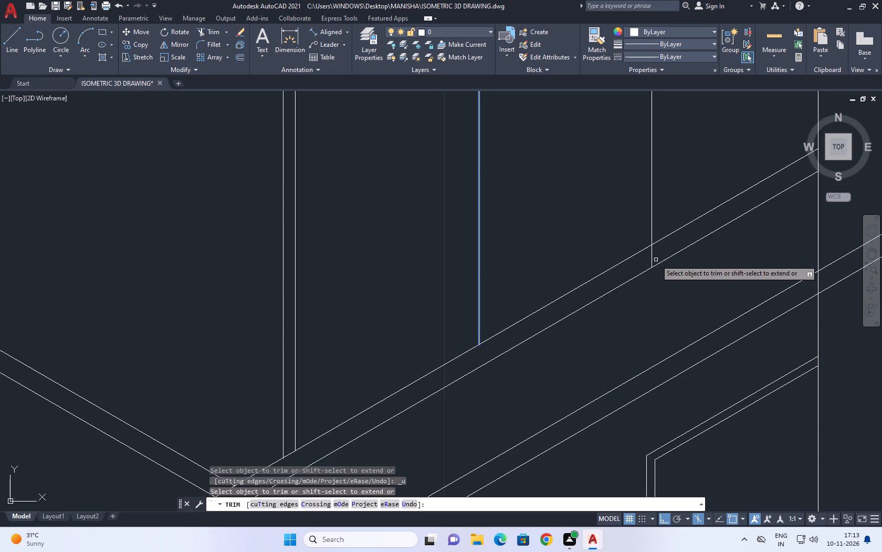
click(658, 255)
click(642, 263)
scroll(430, 317, down, 4)
key(Escape)
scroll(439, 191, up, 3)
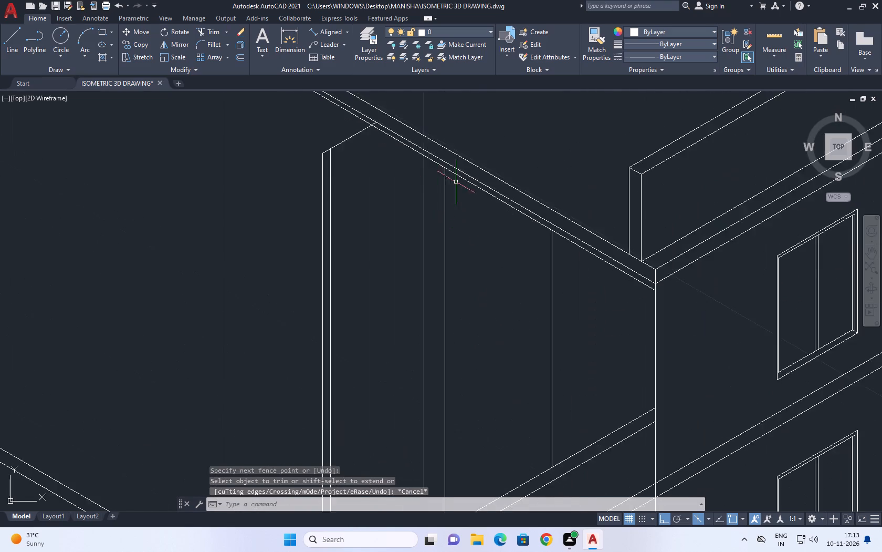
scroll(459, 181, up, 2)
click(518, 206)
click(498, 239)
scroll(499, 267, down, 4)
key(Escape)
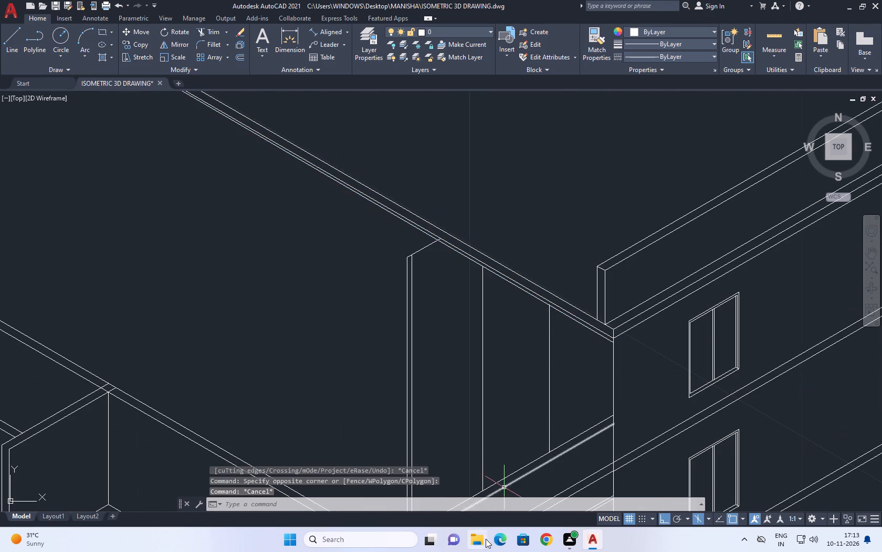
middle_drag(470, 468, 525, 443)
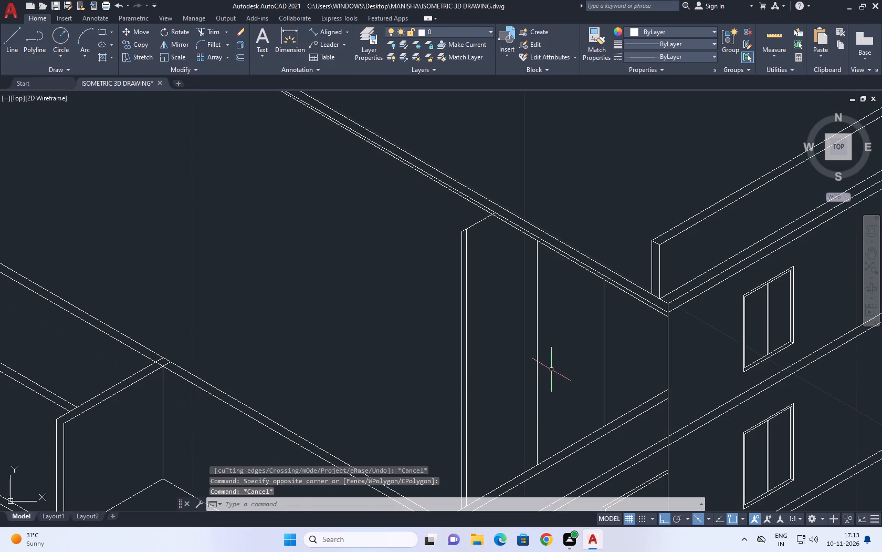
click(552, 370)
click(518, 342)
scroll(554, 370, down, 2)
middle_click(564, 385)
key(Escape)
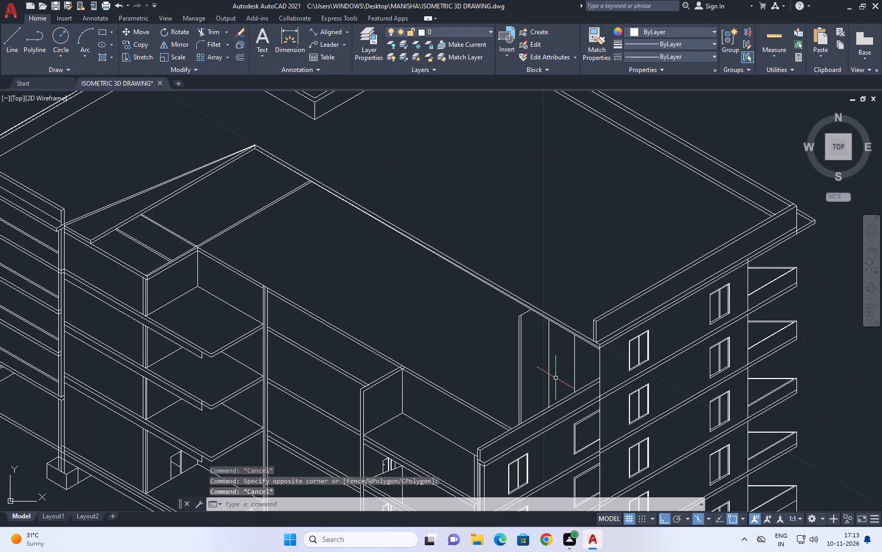
Copy the doorway's first side line about 0.2 unit at 330° toward the other side line.
scroll(554, 351, up, 1)
middle_click(554, 350)
click(550, 361)
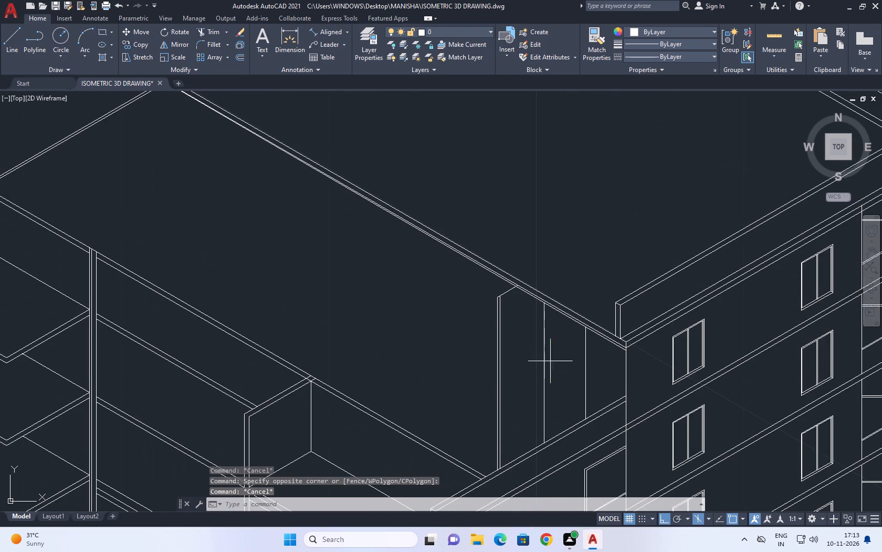
drag(540, 361, 533, 360)
middle_drag(549, 361, 536, 367)
text(CO)
key(space)
scroll(536, 367, up, 2)
click(535, 366)
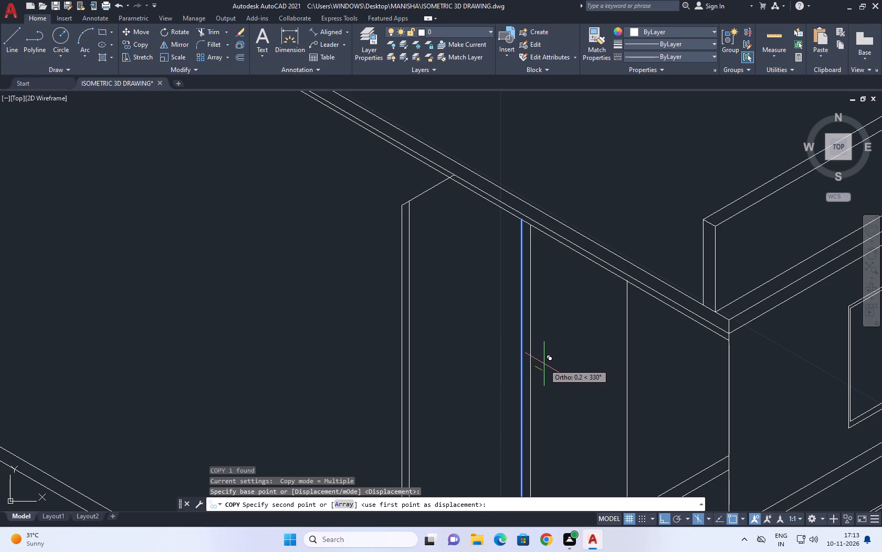
click(543, 364)
key(Escape)
Move the copied inner line about 0.1 unit at 150°, closer to the doorway's first side line.
scroll(532, 381, up, 1)
click(524, 365)
click(528, 363)
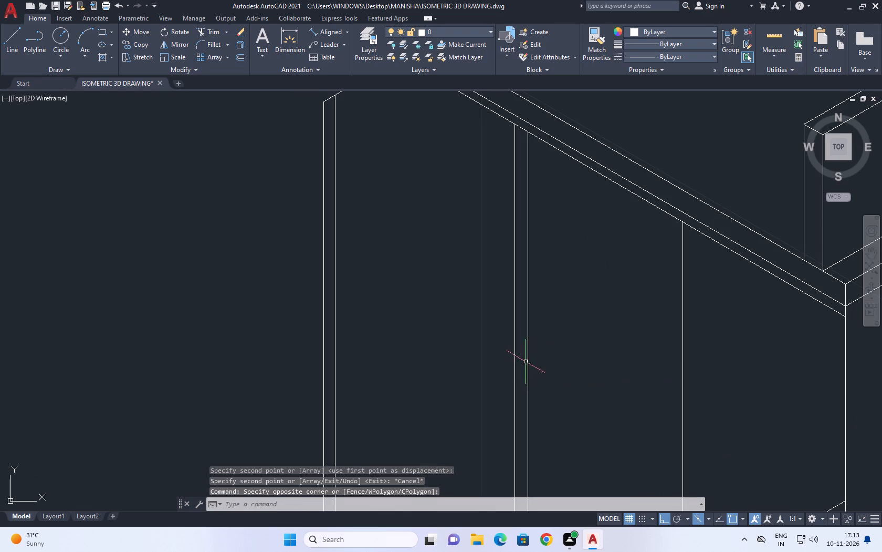
click(524, 367)
click(532, 362)
click(530, 372)
click(519, 356)
scroll(554, 391, down, 3)
middle_drag(559, 428, 562, 376)
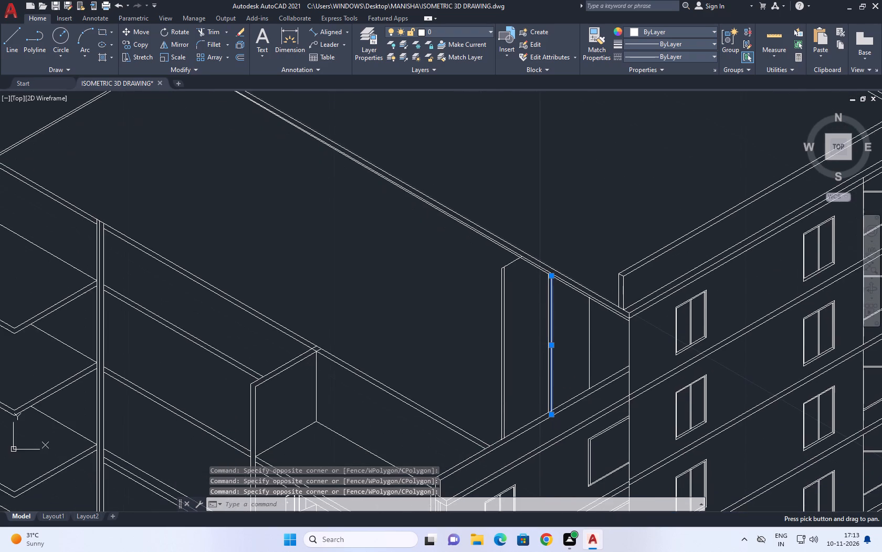
key(m)
key(space)
scroll(548, 352, up, 4)
click(537, 346)
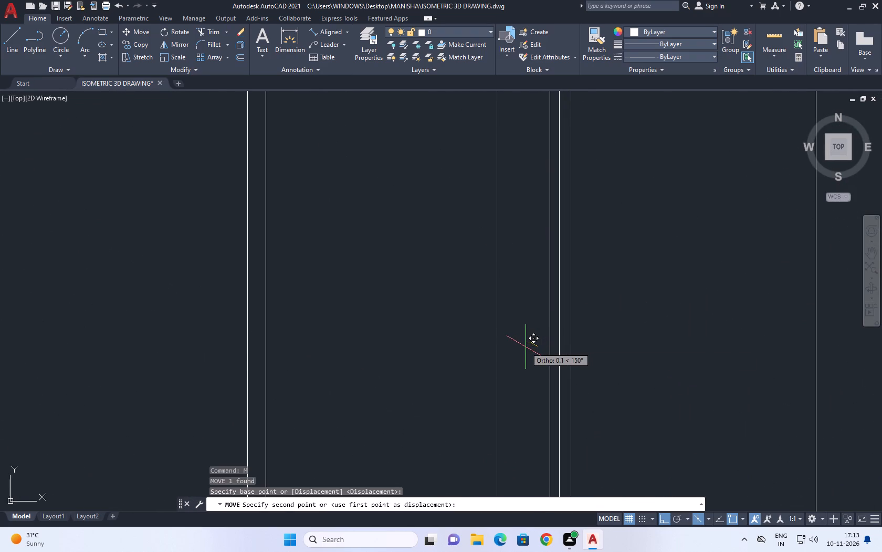
click(530, 347)
scroll(544, 349, down, 4)
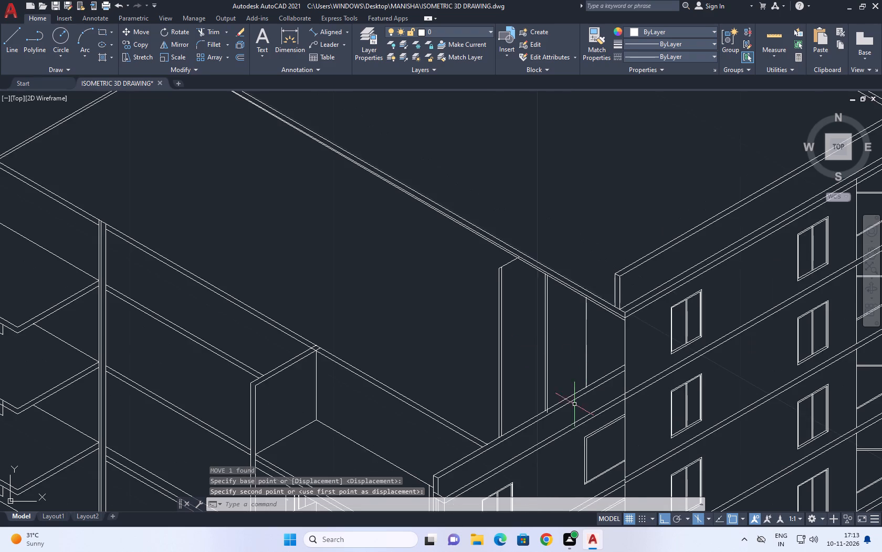
Trim the moved inner line where it runs below the parapet's upper line.
scroll(552, 412, up, 3)
text(TR)
key(space)
scroll(550, 410, up, 2)
click(516, 408)
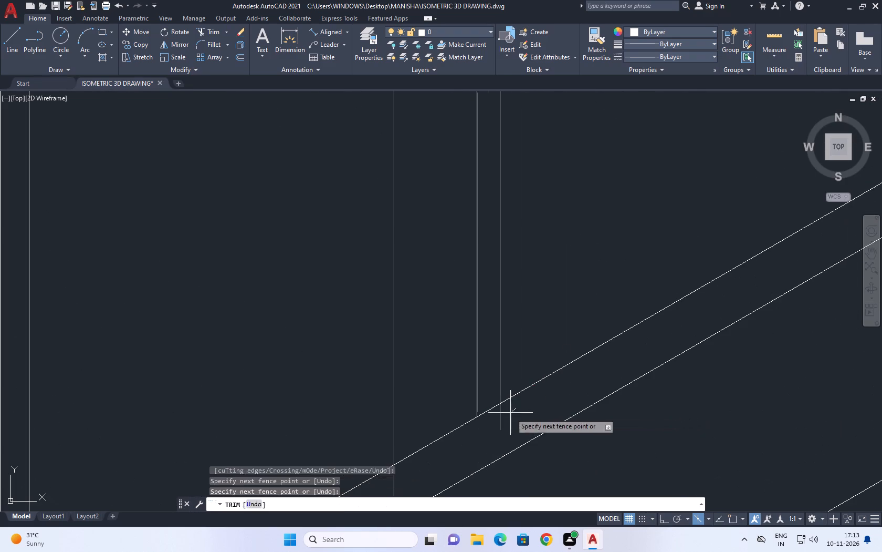
click(473, 430)
scroll(530, 420, down, 4)
key(space)
Draw the doorway's head line at 330° from the first side line below the roof edge, past the far side line.
middle_drag(530, 281, 545, 364)
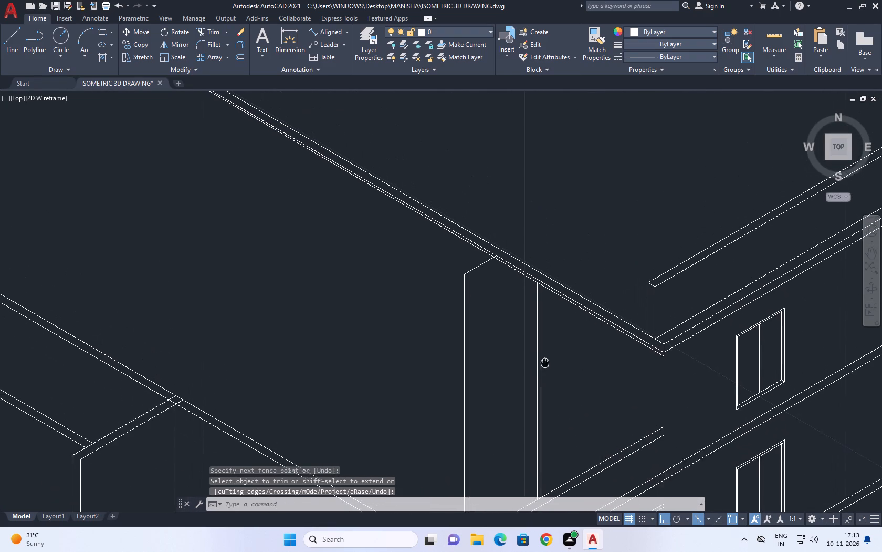
middle_drag(545, 364, 505, 389)
key(l)
key(space)
scroll(495, 357, up, 2)
click(500, 367)
scroll(575, 394, down, 3)
scroll(616, 414, up, 1)
click(620, 420)
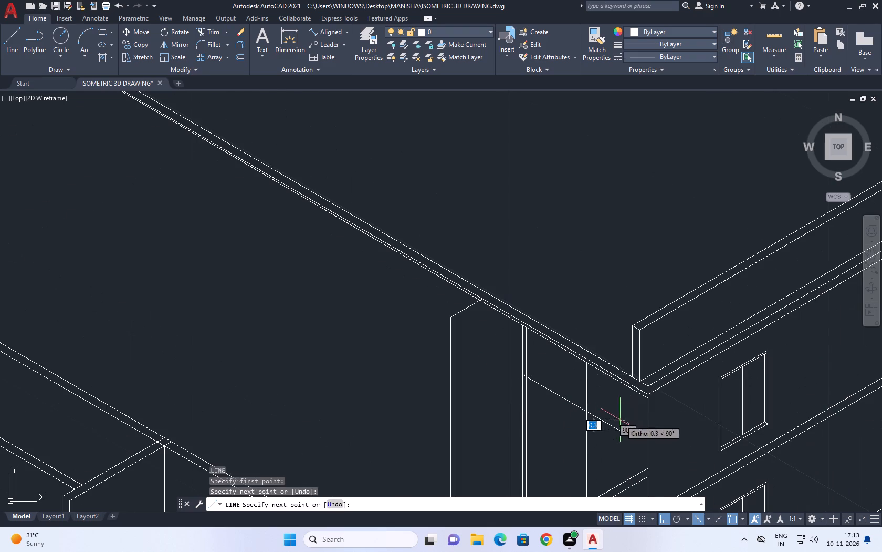
key(Escape)
Trim the doorway's three vertical lines above the head line and the head line's overhang beyond the far side.
key(t)
text(R)
key(space)
click(589, 391)
click(510, 347)
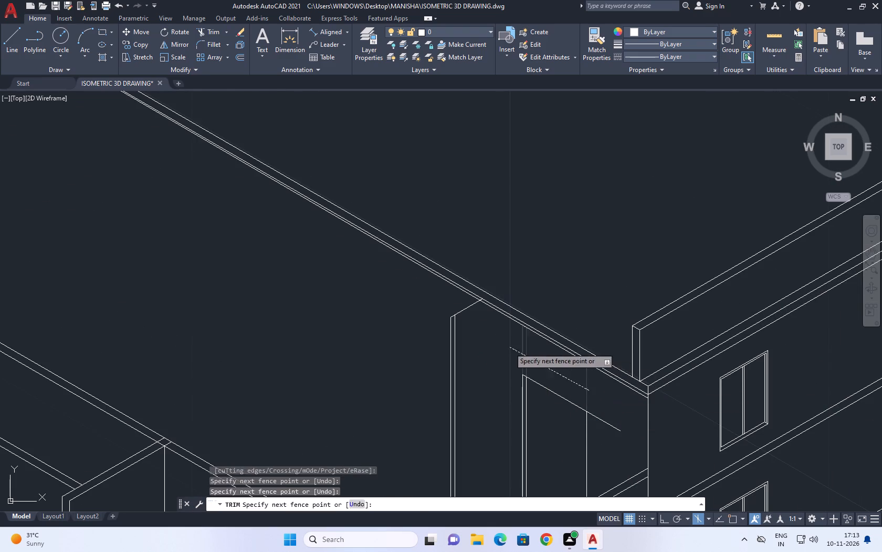
click(592, 401)
click(607, 441)
key(Escape)
middle_drag(578, 433, 587, 366)
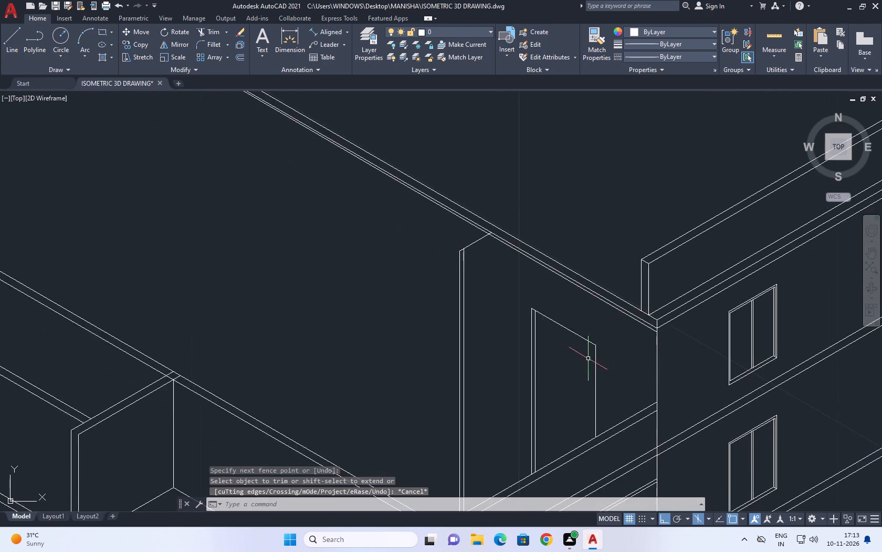
Copy the doorway's head line about 0.1 unit straight down at 270° as the inner head line.
scroll(586, 355, up, 2)
drag(561, 315, 550, 302)
click(526, 269)
middle_drag(538, 290, 540, 298)
key(c)
key(o)
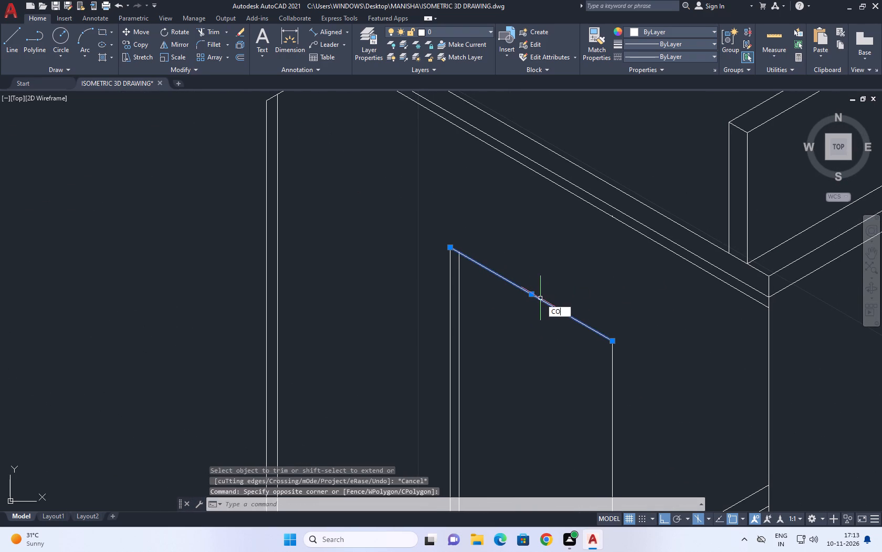
key(space)
click(559, 319)
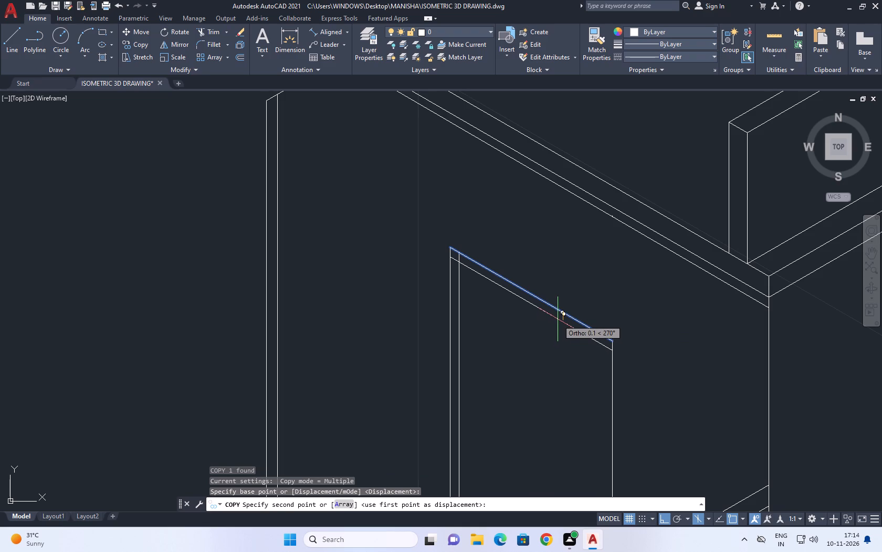
click(557, 321)
key(Escape)
Trim the overlapping inner side line and inner head line at the doorway's upper corner on the first side.
middle_drag(469, 281, 476, 302)
text(TR)
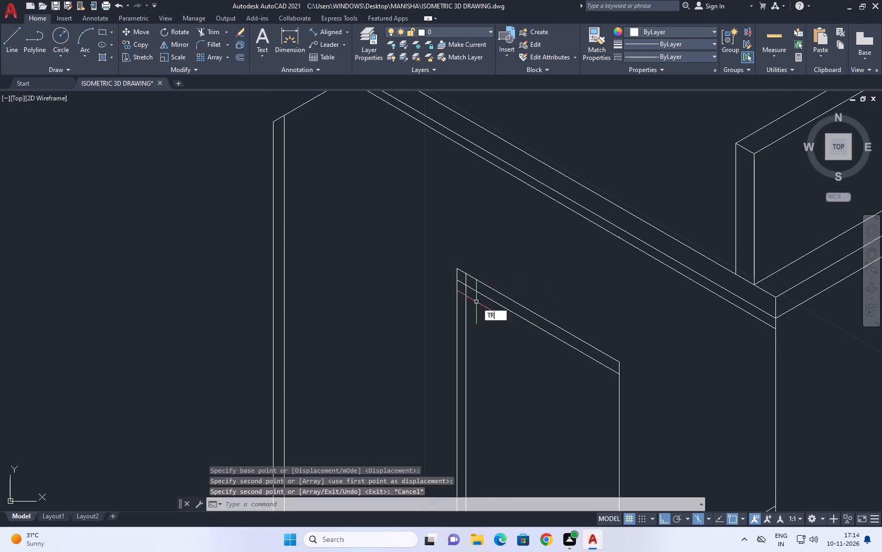
key(space)
scroll(468, 287, up, 3)
click(461, 270)
click(449, 278)
click(448, 281)
scroll(482, 270, down, 3)
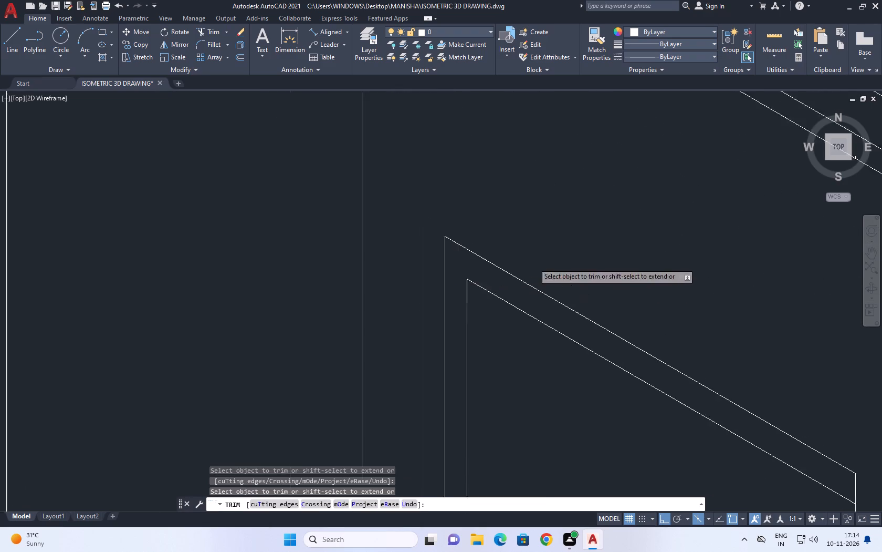
key(space)
Copy the doorway's far side line a short distance inward at 150° as the inner frame line.
scroll(569, 266, down, 2)
middle_drag(610, 334, 607, 308)
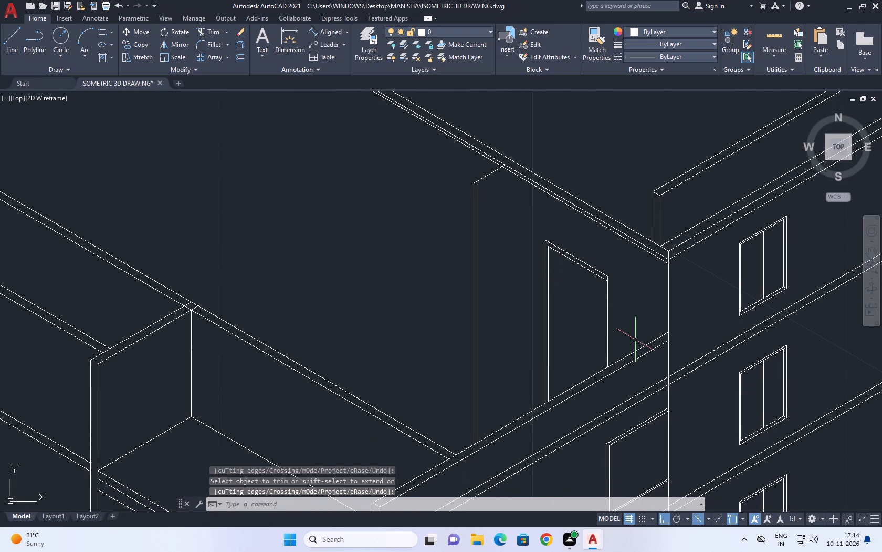
click(614, 311)
click(596, 311)
middle_drag(598, 314, 604, 336)
key(v)
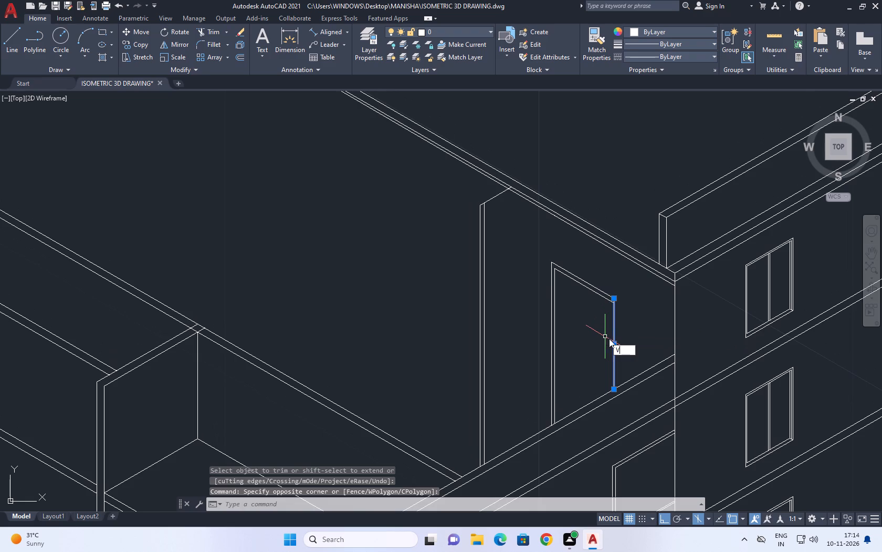
key(Escape)
click(615, 337)
text(CO)
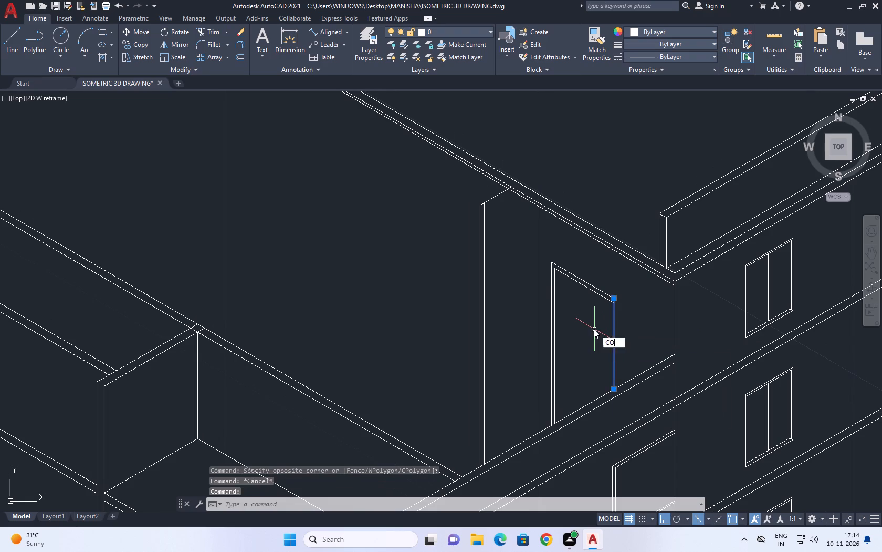
key(space)
scroll(594, 329, up, 3)
click(600, 340)
click(589, 338)
key(Escape)
Trim the copied far inner side line above the inner head line and the inner head line's overhang beyond it.
scroll(640, 279, down, 2)
middle_drag(659, 340, 659, 345)
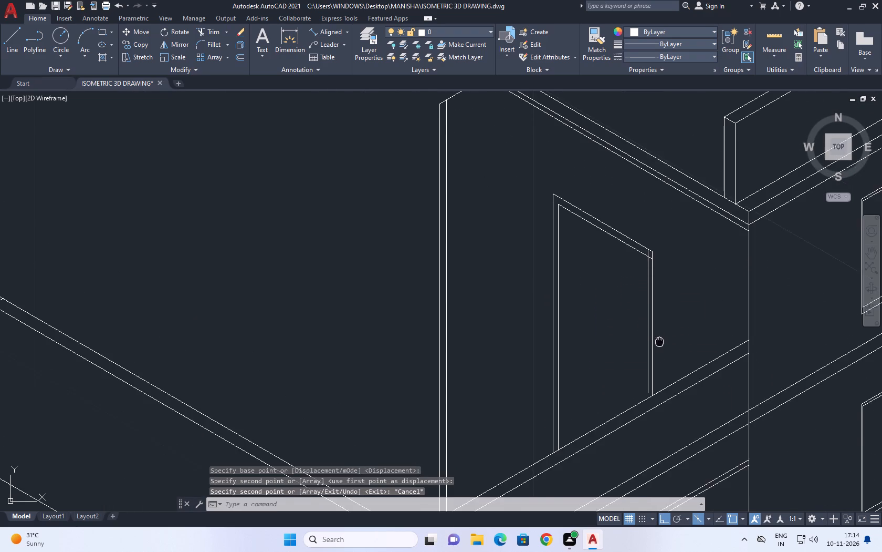
middle_drag(659, 345, 660, 372)
key(t)
key(r)
key(space)
scroll(649, 287, up, 5)
click(630, 279)
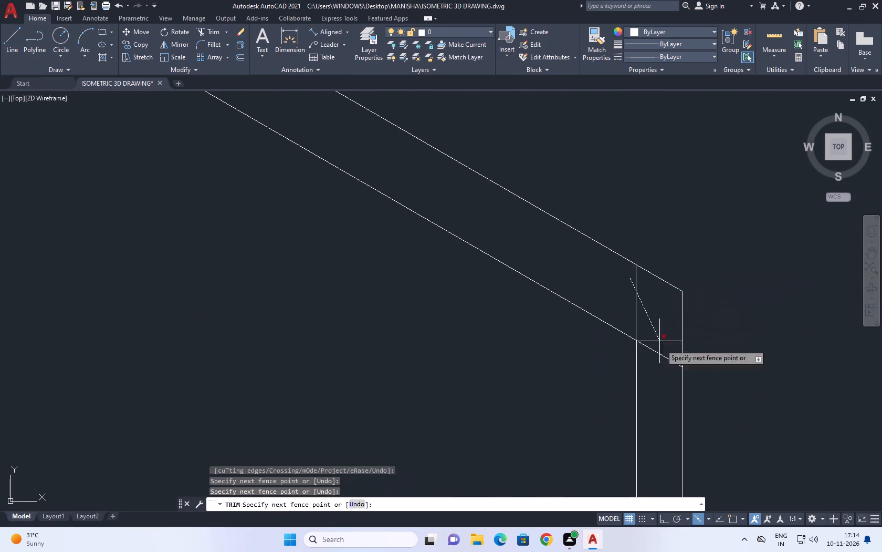
drag(666, 368, 667, 381)
scroll(659, 323, down, 7)
key(Escape)
Extend the doorway's far inner side line down to the parapet's upper line.
scroll(666, 402, up, 1)
middle_drag(662, 402, 656, 373)
key(e)
key(x)
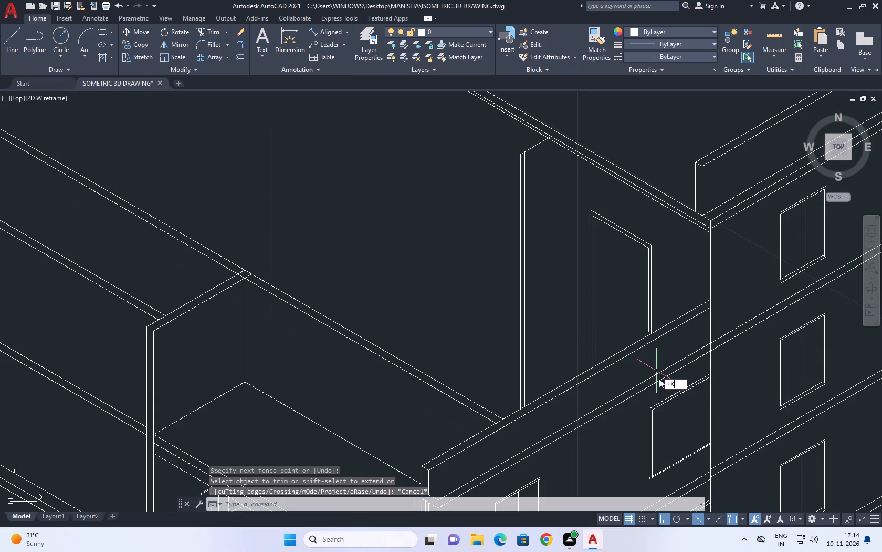
key(space)
scroll(640, 332, up, 2)
click(642, 324)
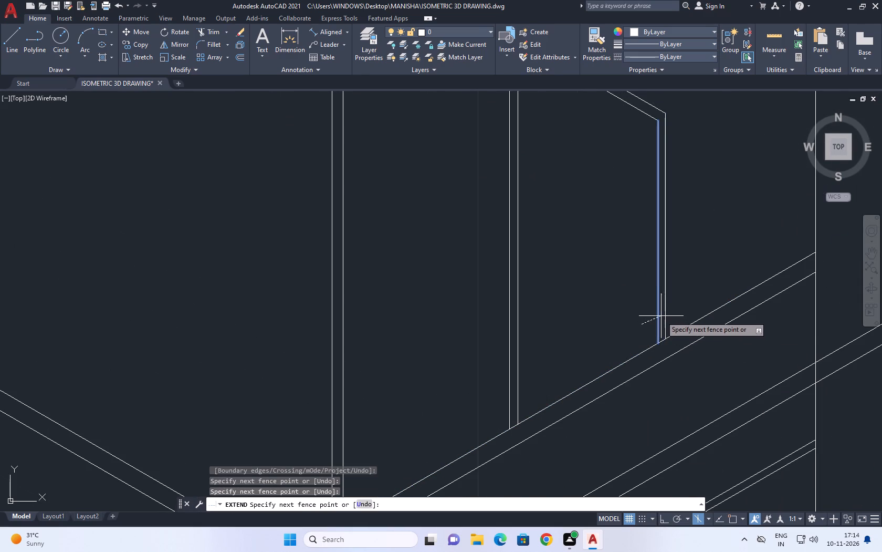
click(659, 316)
scroll(638, 323, down, 3)
key(Escape)
Draw a vertical line at 270° from the projecting wall's top corner at the roof edge down past the parapet lines.
middle_drag(625, 289, 626, 340)
scroll(625, 300, down, 1)
scroll(626, 342, down, 2)
scroll(592, 329, up, 2)
middle_drag(592, 329, 603, 338)
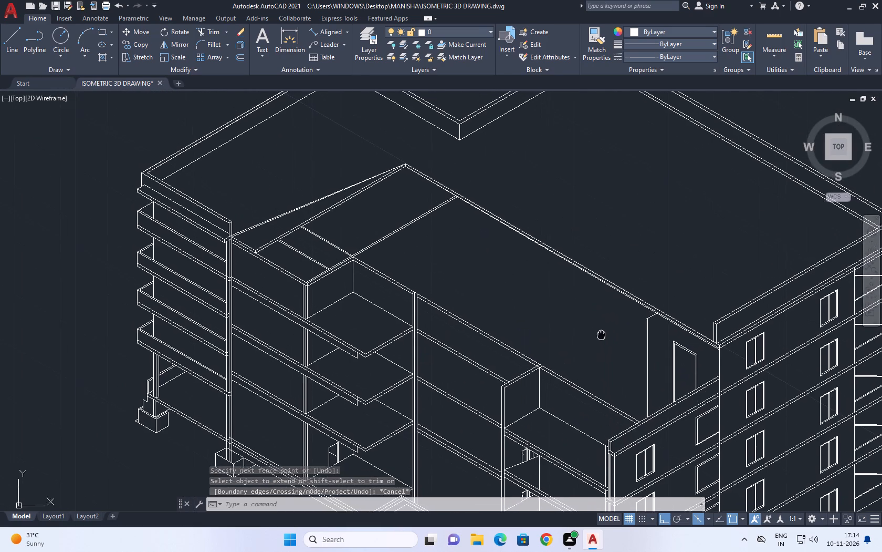
middle_drag(603, 338, 609, 349)
scroll(611, 354, down, 1)
key(l)
key(space)
middle_drag(672, 369, 674, 377)
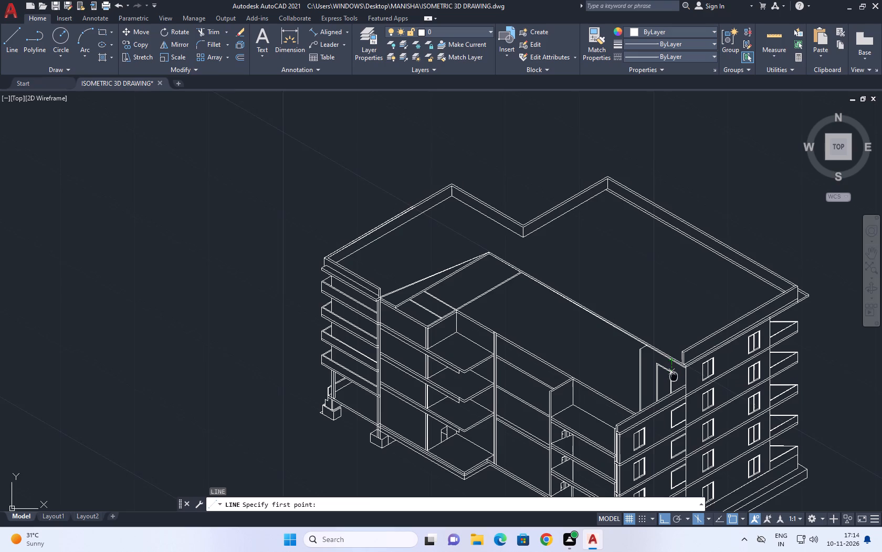
middle_drag(674, 377, 674, 380)
scroll(669, 376, up, 2)
click(610, 314)
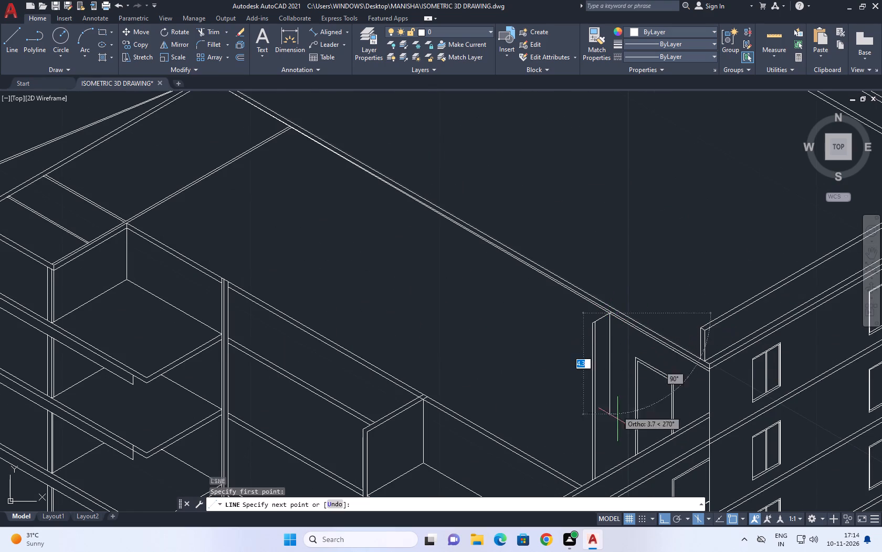
middle_drag(614, 479, 595, 411)
scroll(609, 465, up, 3)
click(587, 481)
key(Escape)
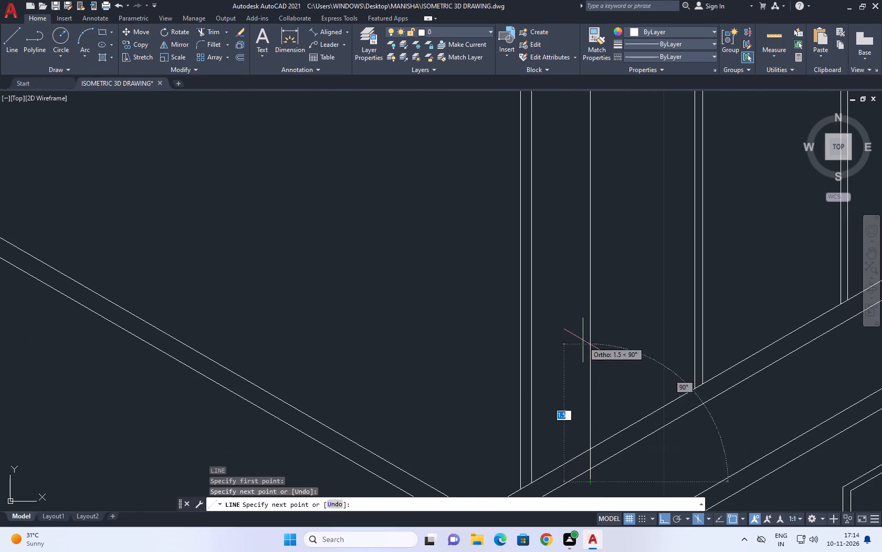
Copy the new vertical wall line a short distance at 330°, toward the doorway.
click(605, 313)
click(590, 313)
middle_drag(596, 311, 595, 319)
key(c)
key(o)
key(space)
click(593, 330)
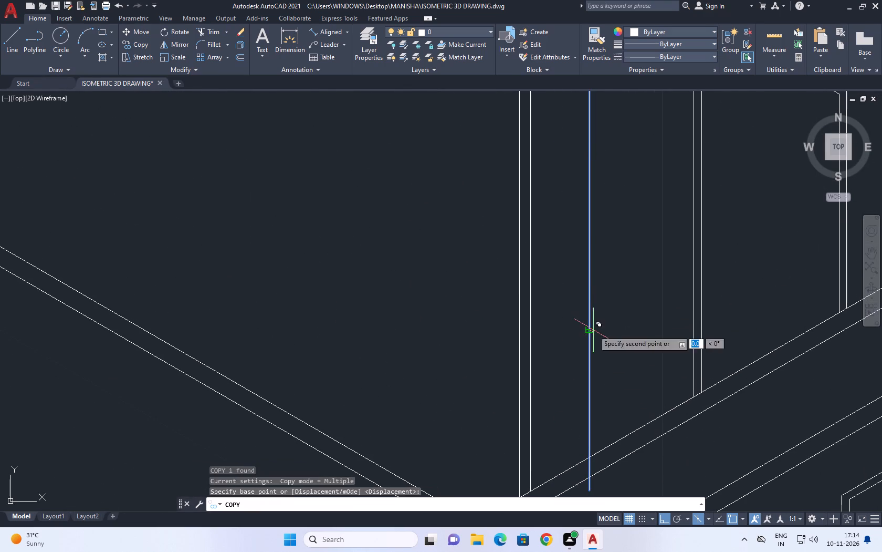
click(601, 329)
key(Escape)
Trim both new vertical wall lines where they run below the parapet's upper line.
scroll(593, 226, down, 2)
middle_drag(612, 335, 614, 401)
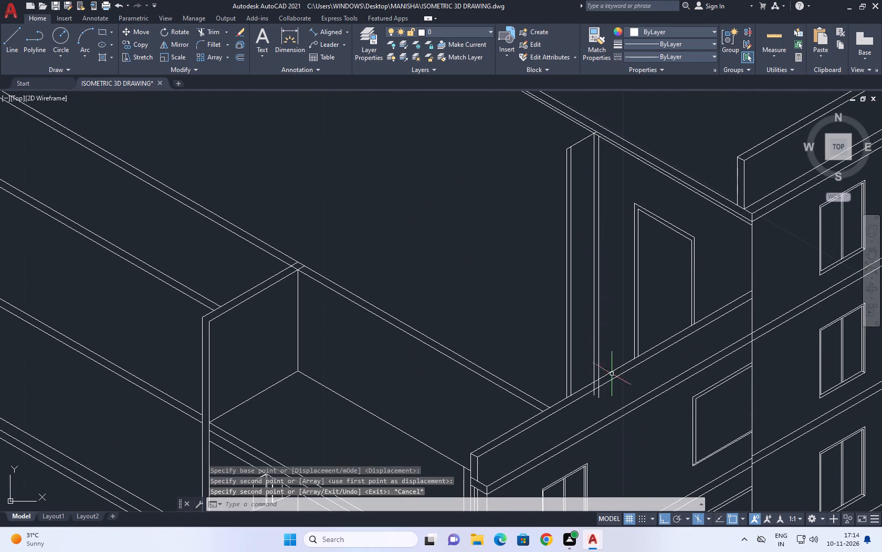
scroll(590, 223, up, 1)
middle_drag(619, 293, 616, 313)
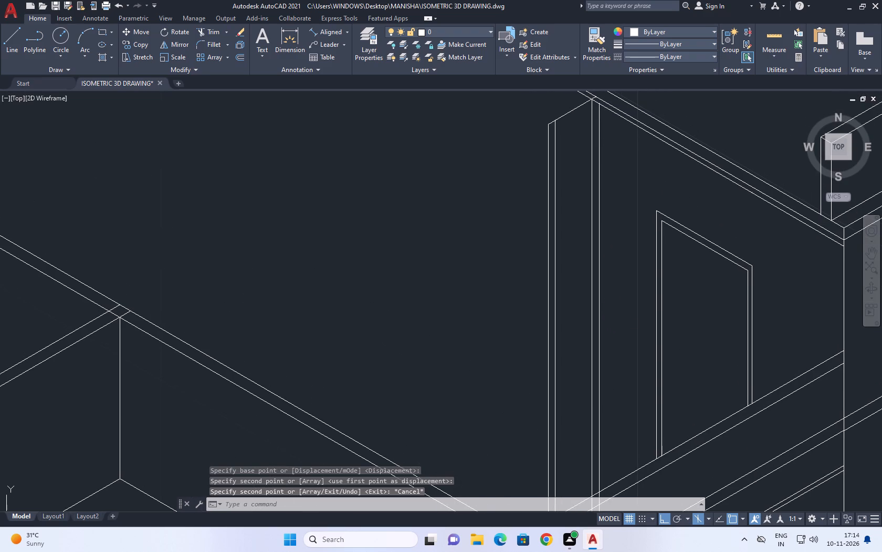
text(TR)
key(space)
scroll(612, 306, down, 2)
scroll(613, 445, up, 4)
scroll(584, 302, up, 2)
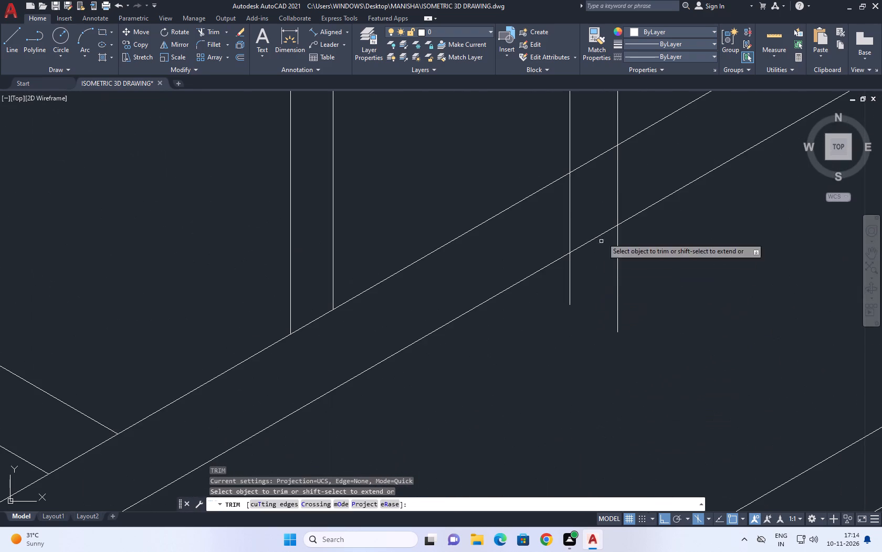
click(627, 183)
drag(533, 234, 526, 236)
click(644, 262)
drag(550, 304, 548, 315)
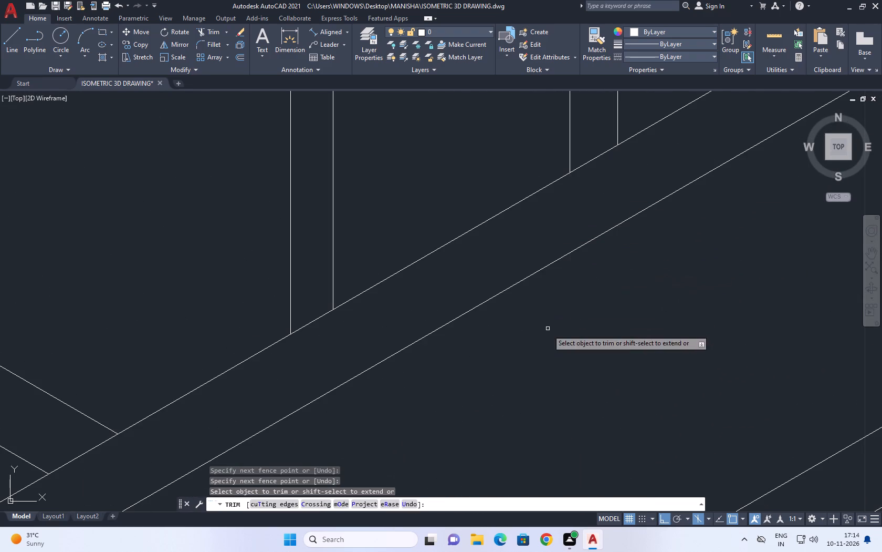
scroll(548, 332, down, 9)
key(Escape)
Move the copied vertical line slightly at 150° along the roof edge, closer to the first wall line.
scroll(563, 301, up, 7)
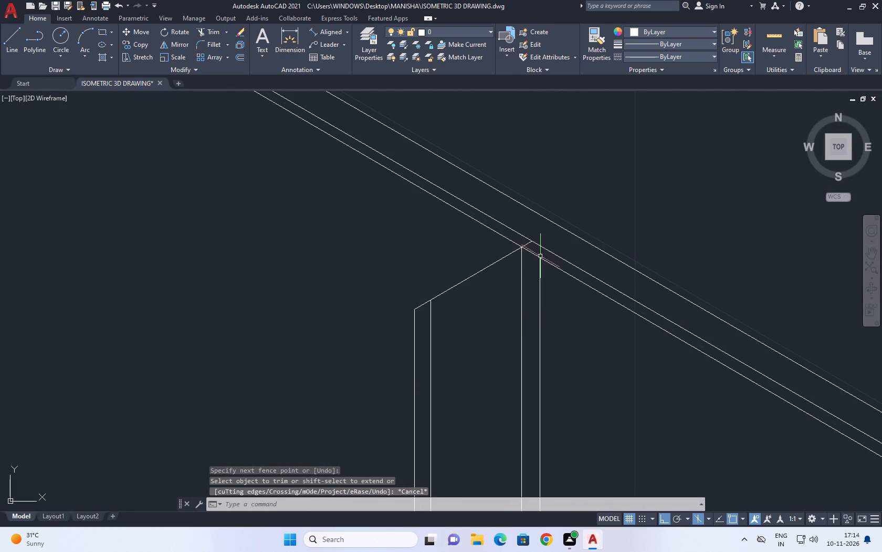
click(542, 269)
click(537, 274)
middle_drag(539, 264, 540, 295)
key(m)
key(space)
scroll(537, 277, up, 2)
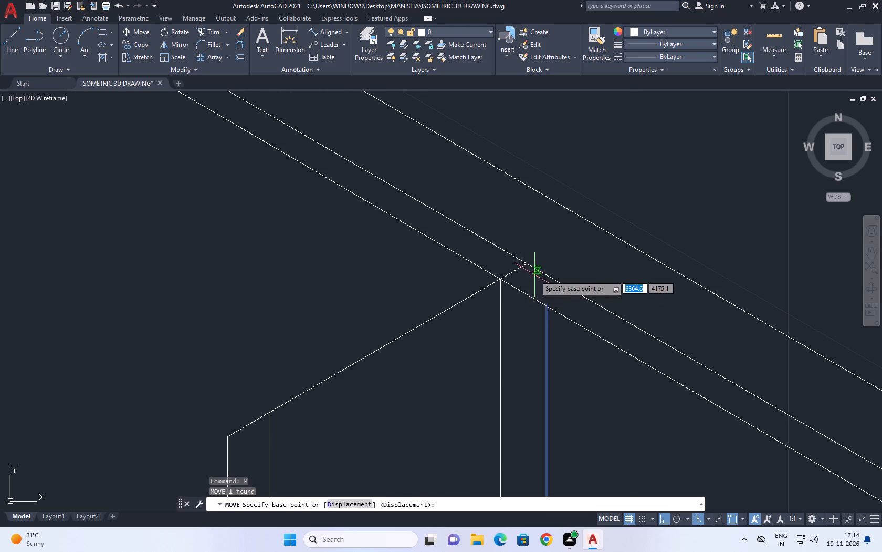
click(549, 307)
click(532, 299)
Trim the end of the projecting wall's sloping top line where it crosses past the lower roof edge line.
scroll(531, 221, down, 3)
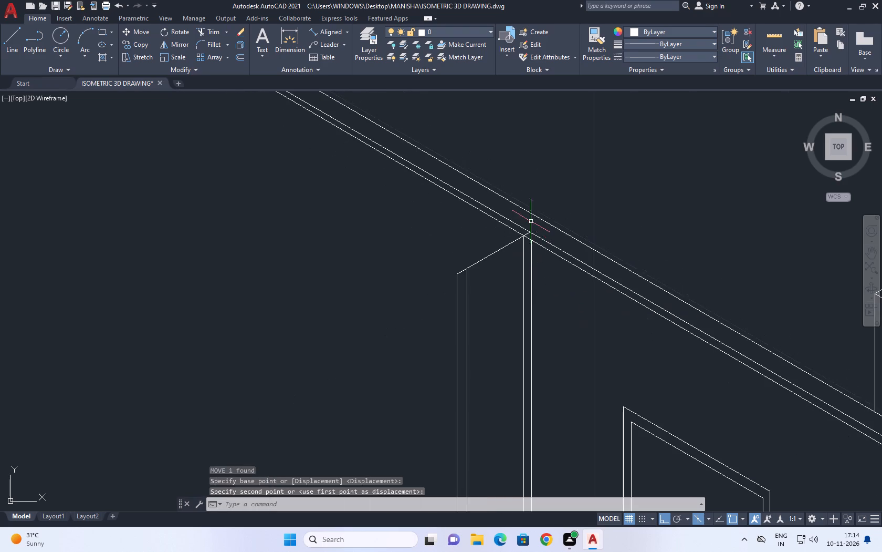
scroll(528, 247, down, 1)
scroll(524, 231, up, 4)
middle_click(557, 271)
text(TR)
key(space)
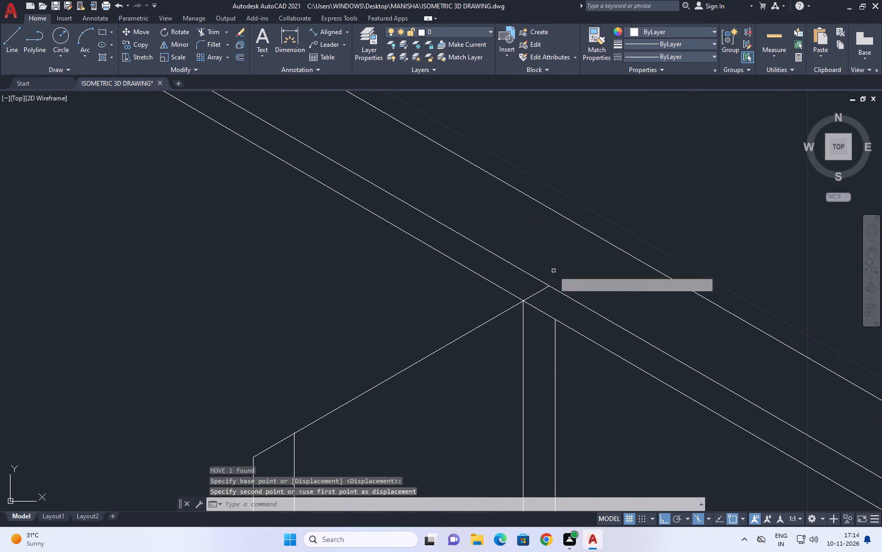
scroll(533, 282, up, 2)
click(542, 312)
scroll(544, 293, down, 6)
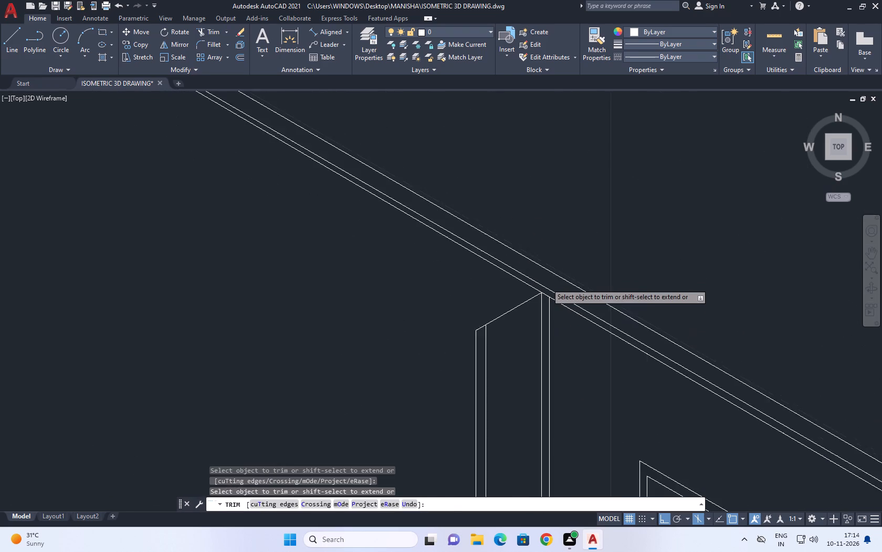
scroll(547, 283, down, 1)
key(Escape)
Extend the moved vertical wall line down to the parapet's upper line.
scroll(574, 291, down, 3)
middle_click(567, 293)
scroll(574, 360, up, 2)
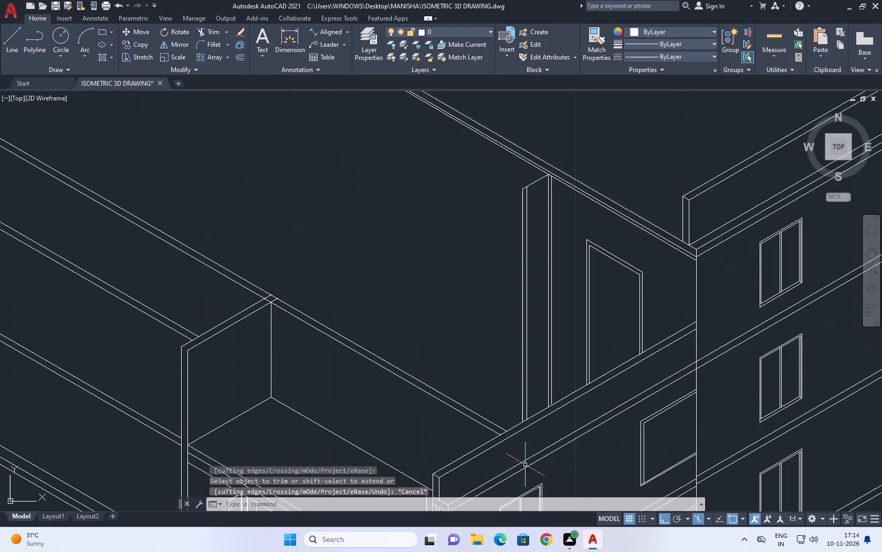
scroll(520, 452, up, 2)
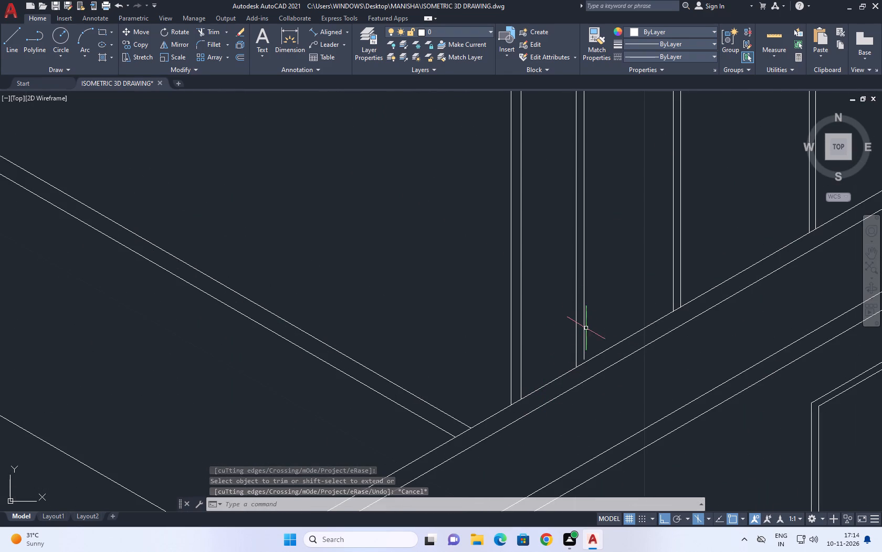
text(EX)
key(space)
click(584, 348)
key(Escape)
Copy the projecting wall's outer vertical line 6.20 units at 150° along the roof edge.
scroll(589, 331, down, 3)
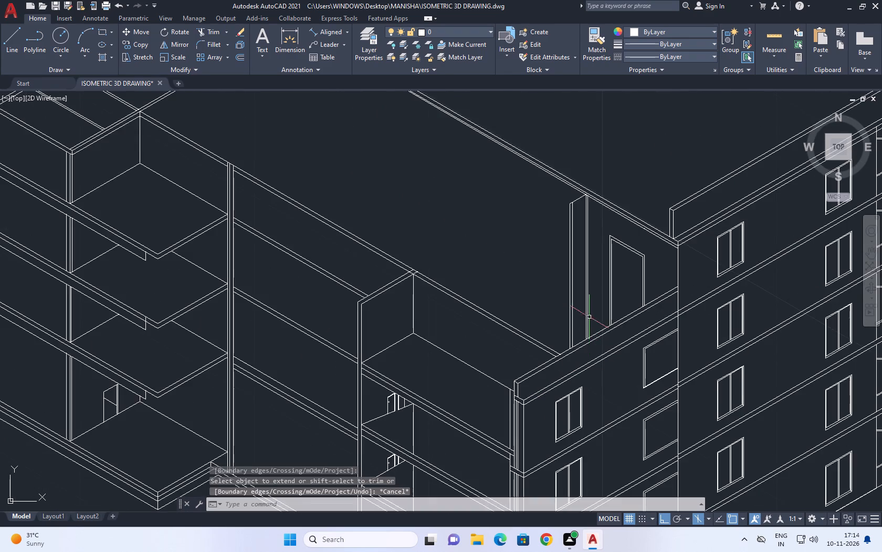
middle_drag(510, 245, 583, 381)
scroll(591, 382, down, 3)
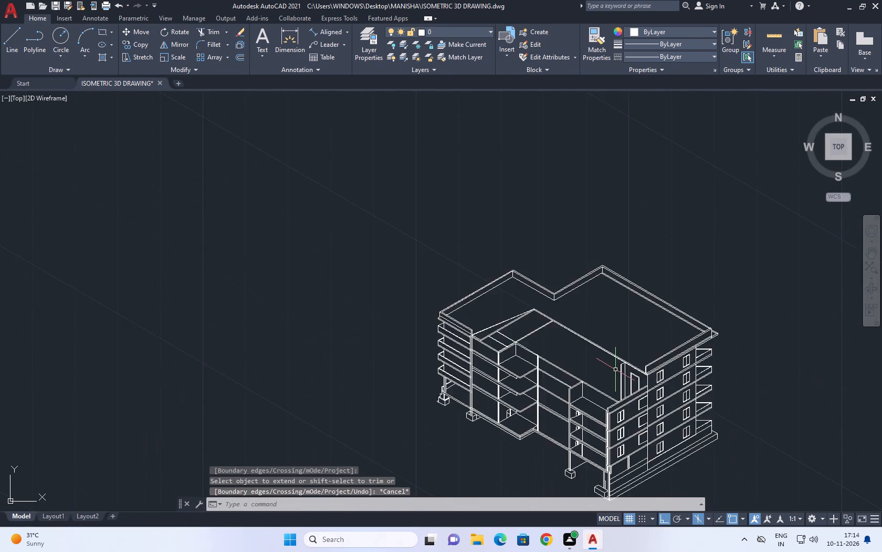
scroll(618, 377, up, 4)
click(623, 365)
middle_drag(594, 320, 597, 334)
text(CO)
key(space)
drag(623, 318, 618, 308)
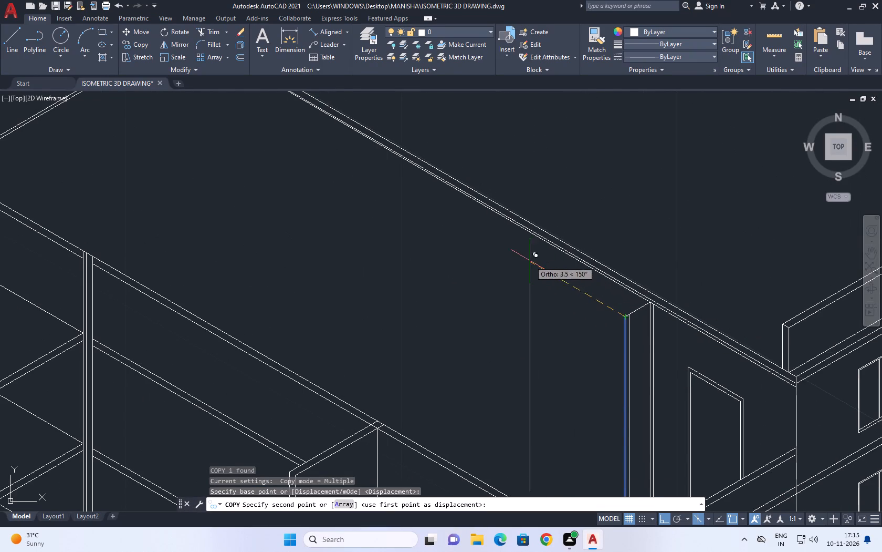
scroll(523, 257, down, 2)
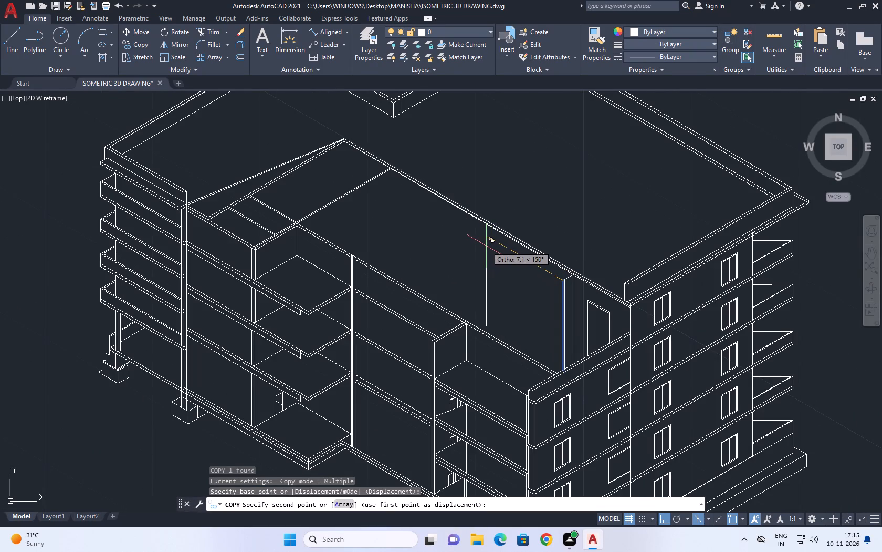
scroll(484, 244, down, 2)
scroll(484, 244, up, 3)
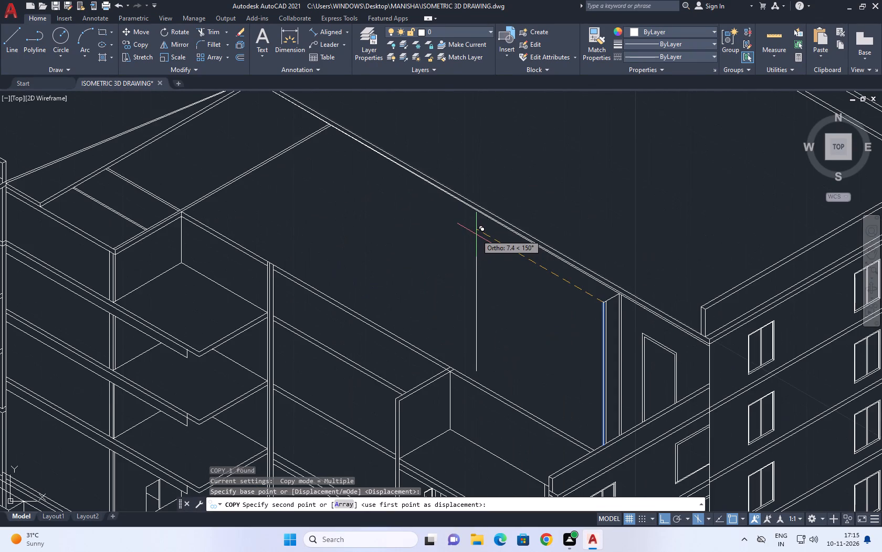
key(6)
text(.2)
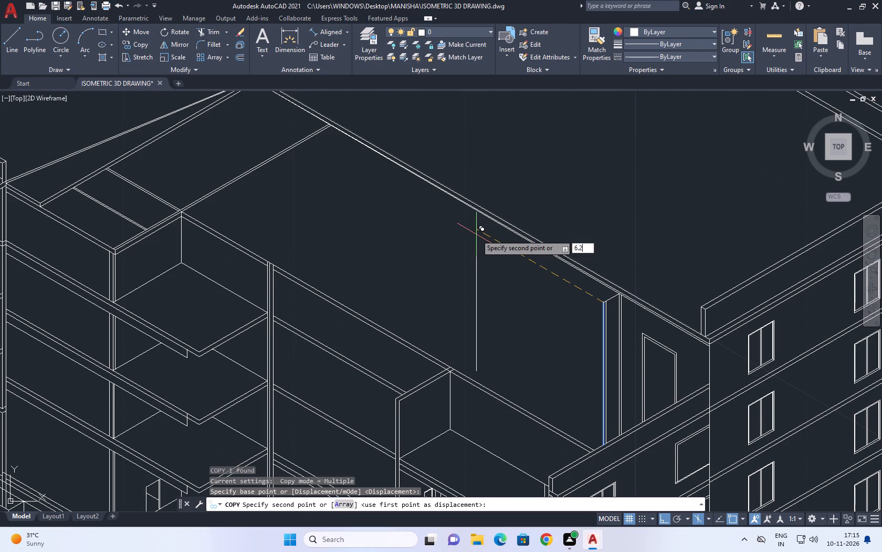
key(0)
key(Return)
key(Escape)
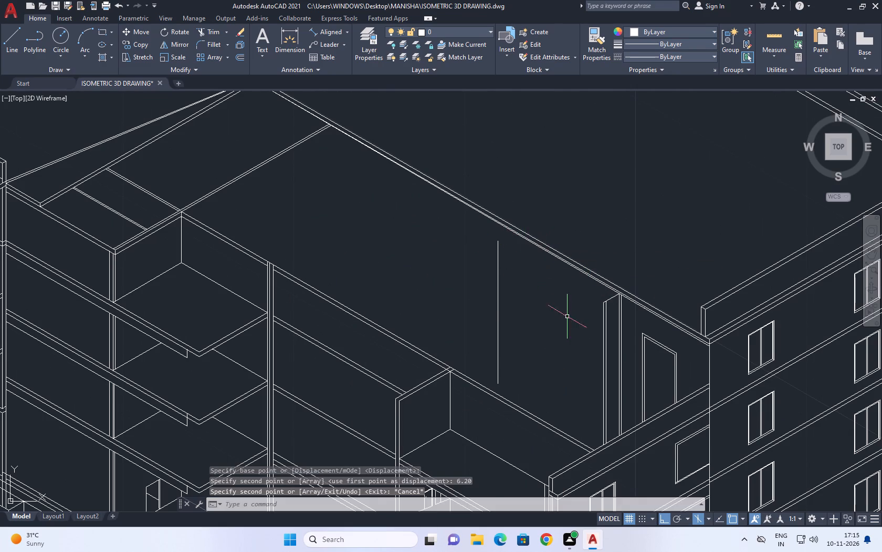
Draw a line at 30° from the top of the copied vertical wall line, running past the sloping roof edge.
middle_drag(523, 277, 524, 304)
text(L)
key(space)
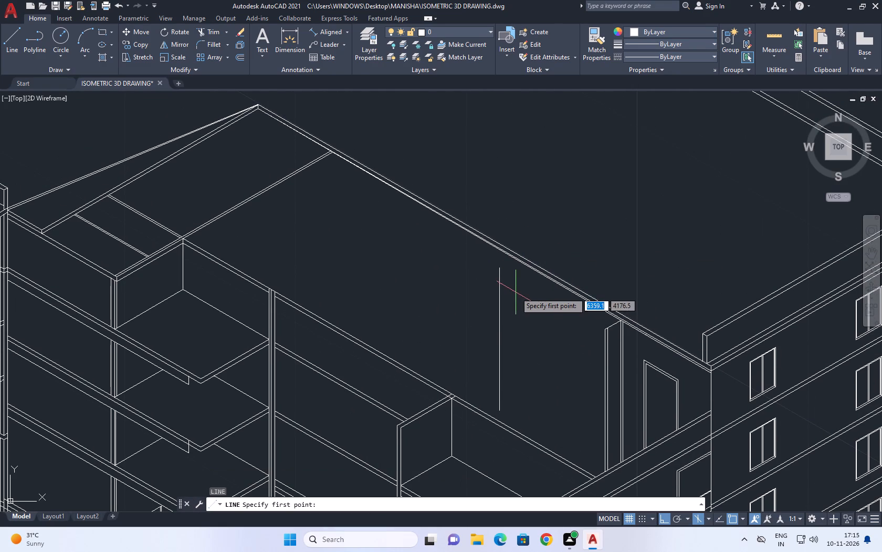
middle_drag(497, 273, 564, 253)
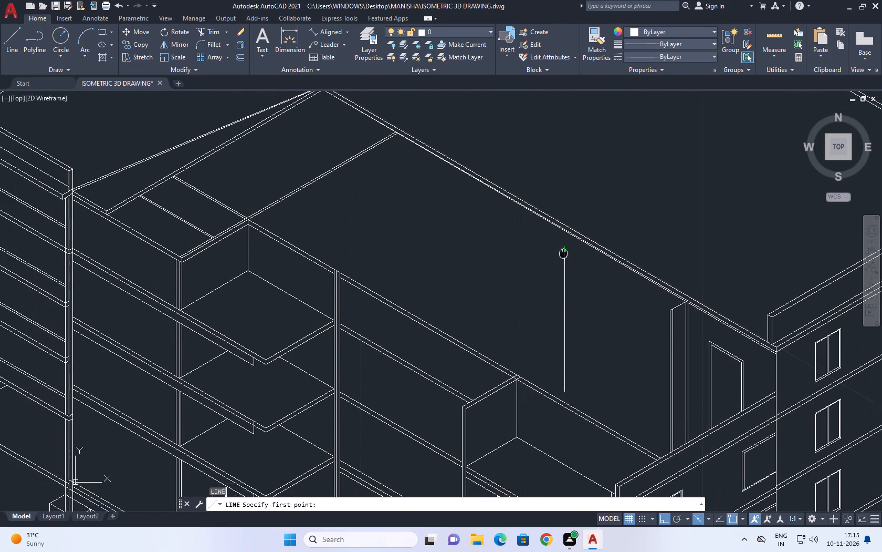
middle_drag(564, 253, 575, 246)
scroll(509, 393, down, 2)
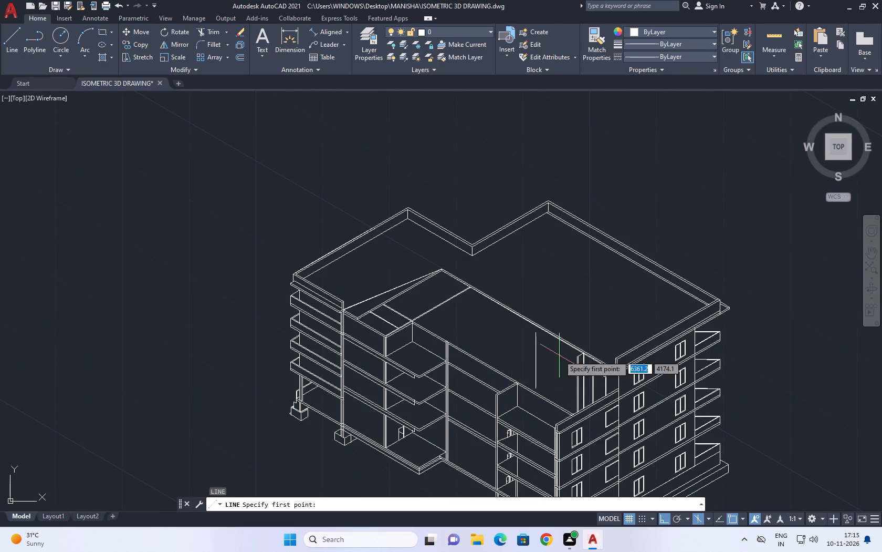
scroll(552, 341, up, 3)
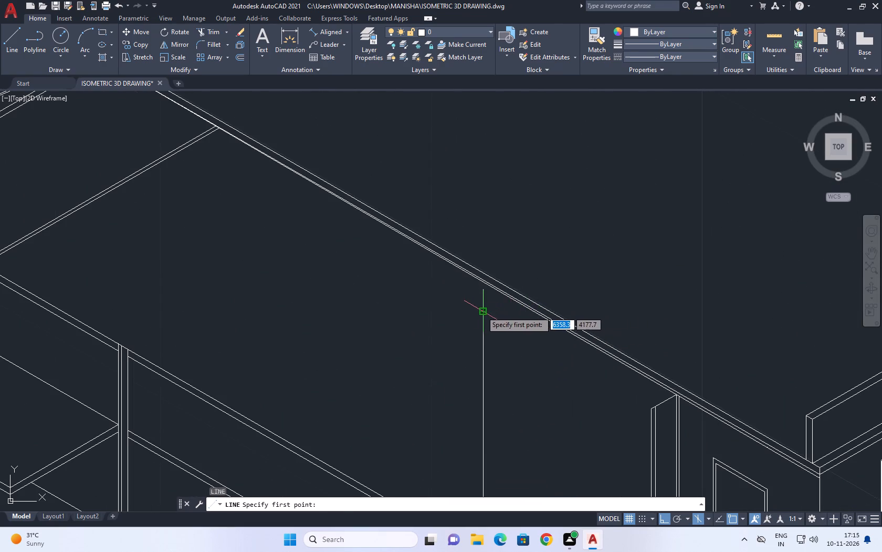
click(481, 311)
click(596, 255)
key(ctrl+z)
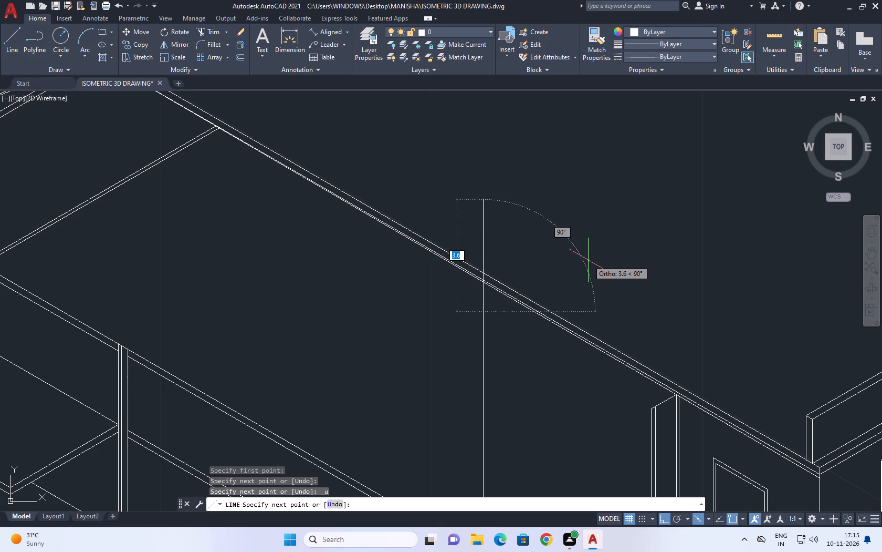
key(F5)
click(618, 242)
key(Escape)
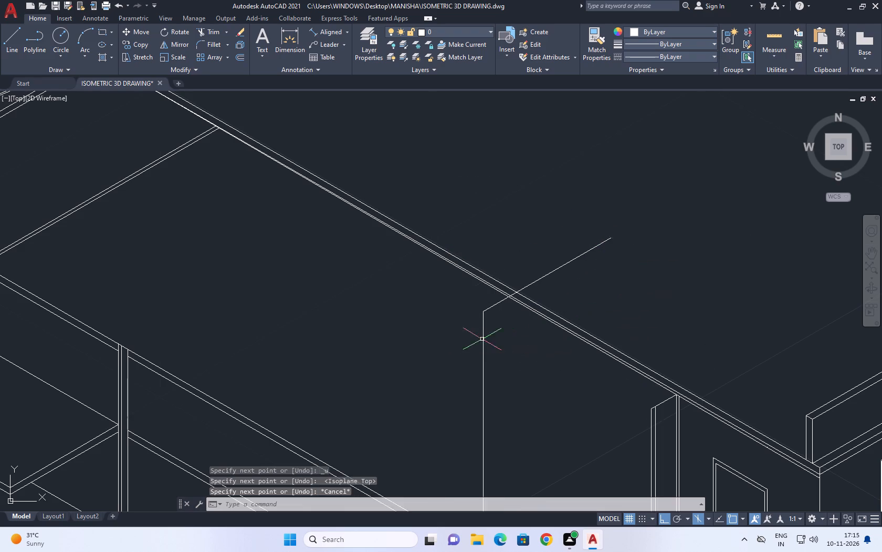
Trim the new 30° line back to the lower roof edge line and delete the leftover piece beyond it.
middle_drag(469, 340, 531, 302)
key(t)
key(r)
key(space)
scroll(581, 244, up, 4)
scroll(522, 356, up, 2)
click(486, 329)
click(469, 313)
key(Escape)
click(535, 290)
click(535, 302)
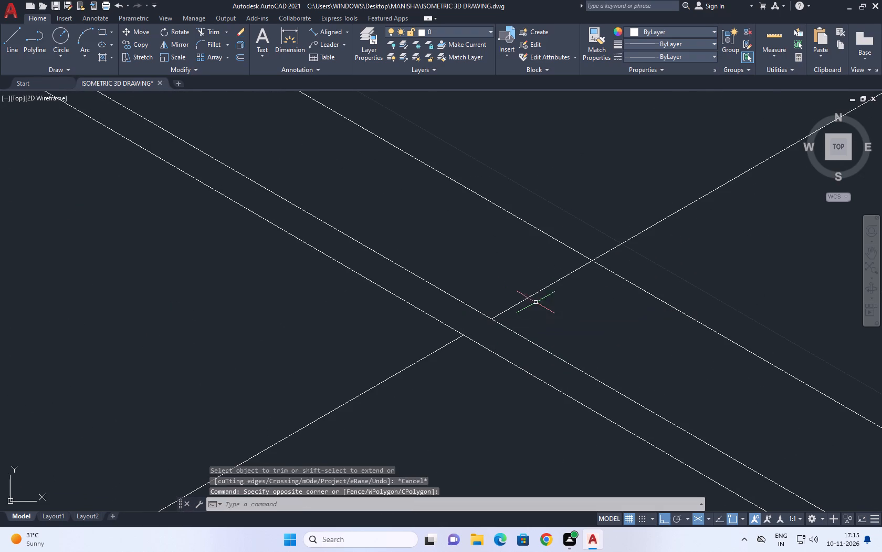
click(544, 298)
click(516, 277)
key(Delete)
Examine the copied wall line and its short top line in relation to the whole building.
scroll(516, 266, down, 13)
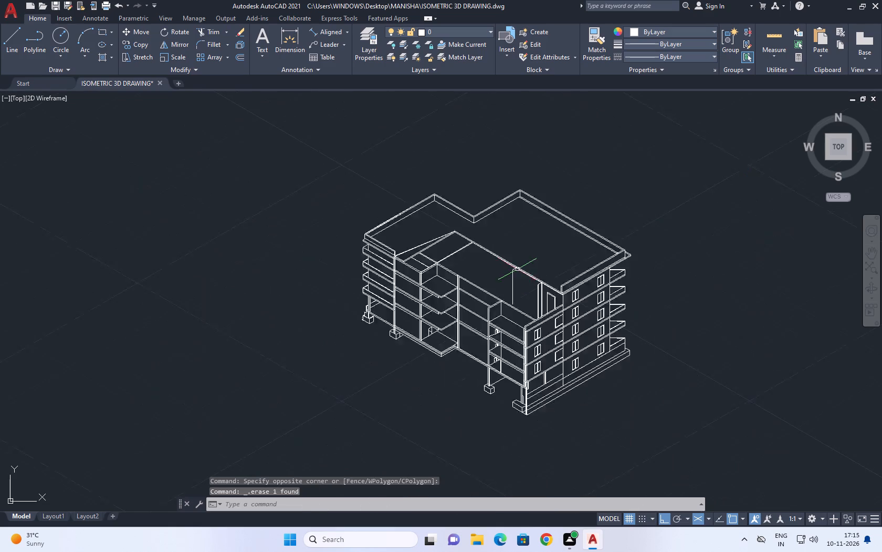
scroll(505, 283, up, 5)
middle_drag(539, 270, 559, 291)
scroll(560, 292, down, 3)
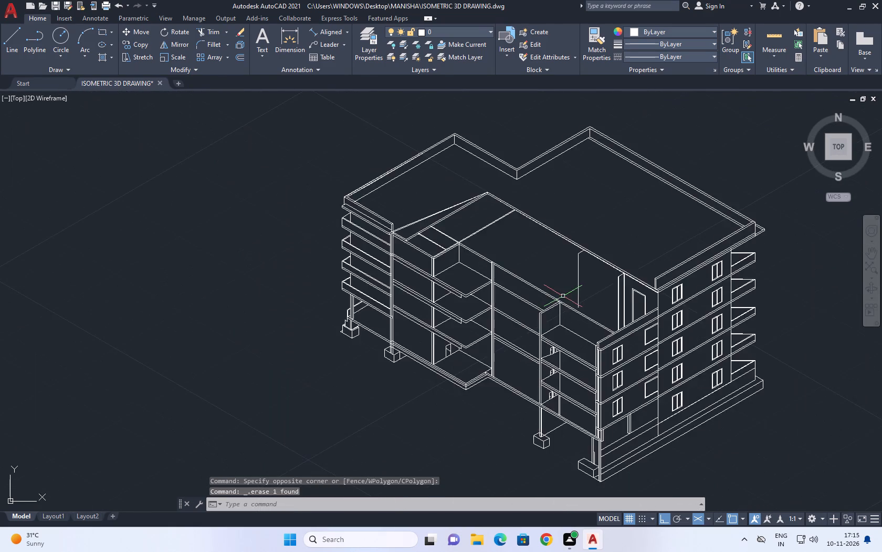
scroll(564, 298, down, 1)
middle_drag(554, 292, 574, 324)
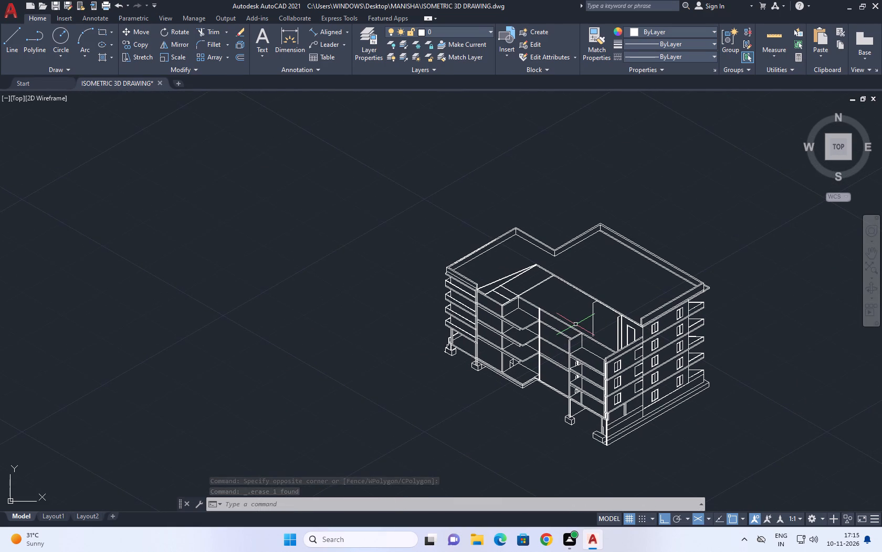
scroll(575, 324, up, 1)
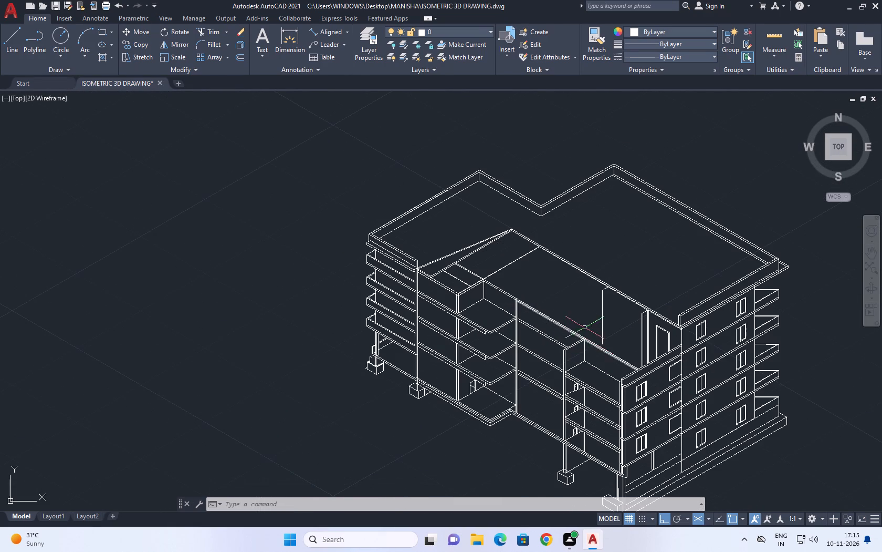
scroll(578, 323, up, 1)
middle_drag(614, 293, 640, 336)
scroll(642, 340, down, 1)
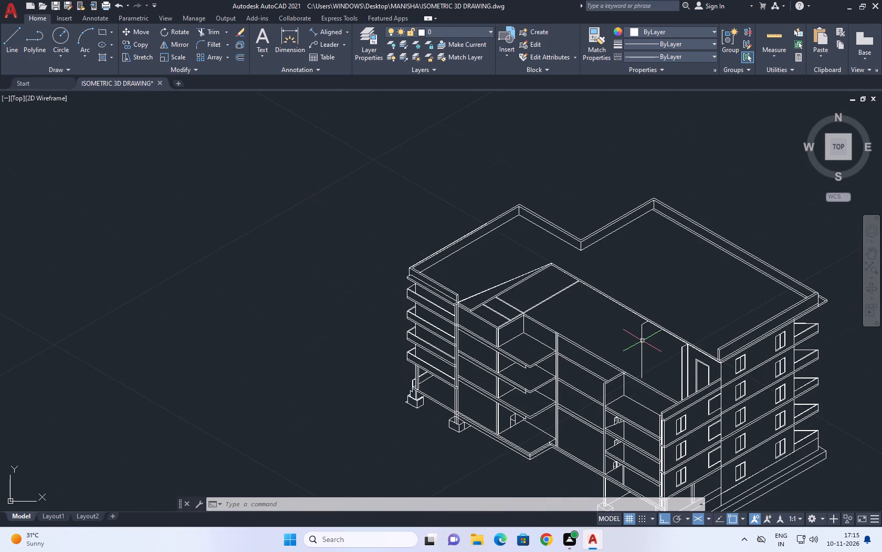
middle_drag(642, 343, 644, 348)
middle_drag(695, 406, 691, 396)
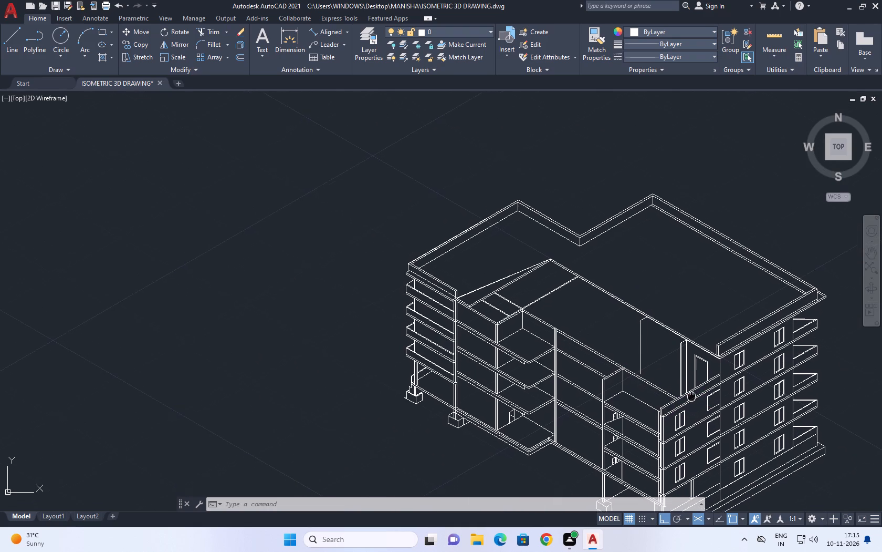
middle_drag(691, 396, 691, 393)
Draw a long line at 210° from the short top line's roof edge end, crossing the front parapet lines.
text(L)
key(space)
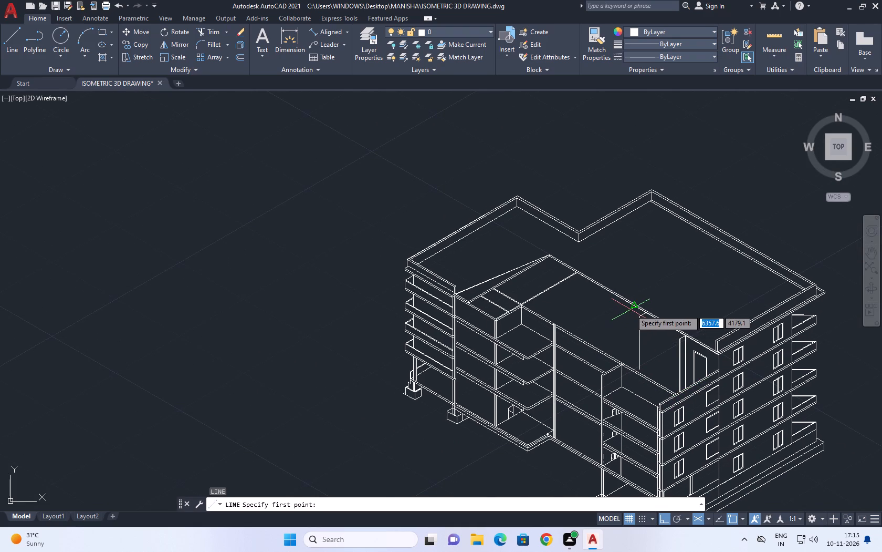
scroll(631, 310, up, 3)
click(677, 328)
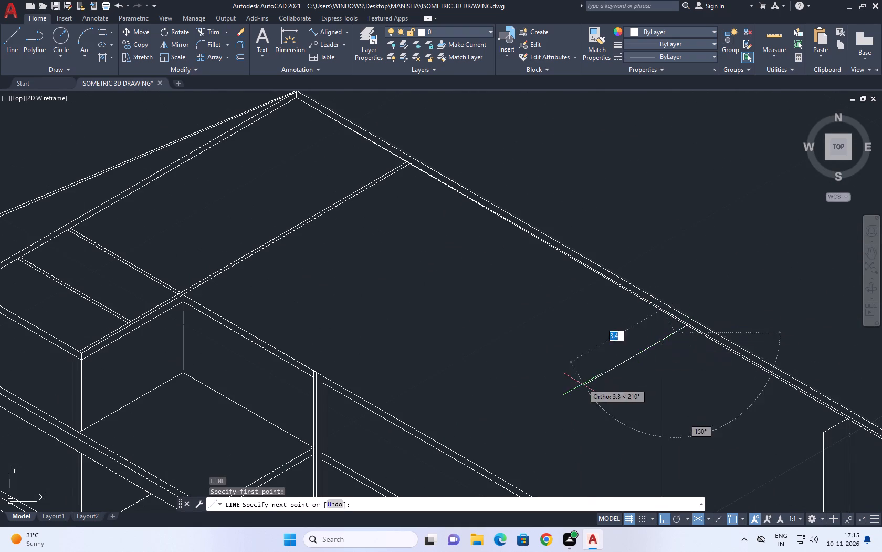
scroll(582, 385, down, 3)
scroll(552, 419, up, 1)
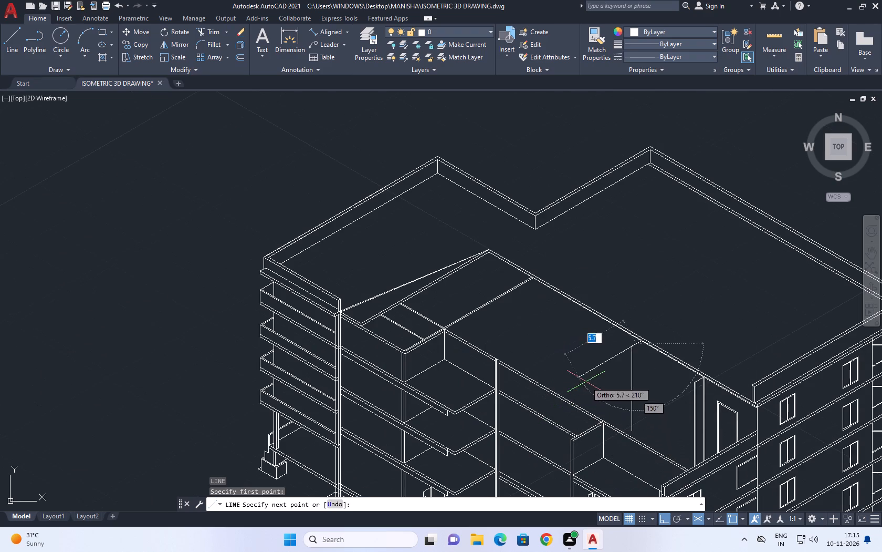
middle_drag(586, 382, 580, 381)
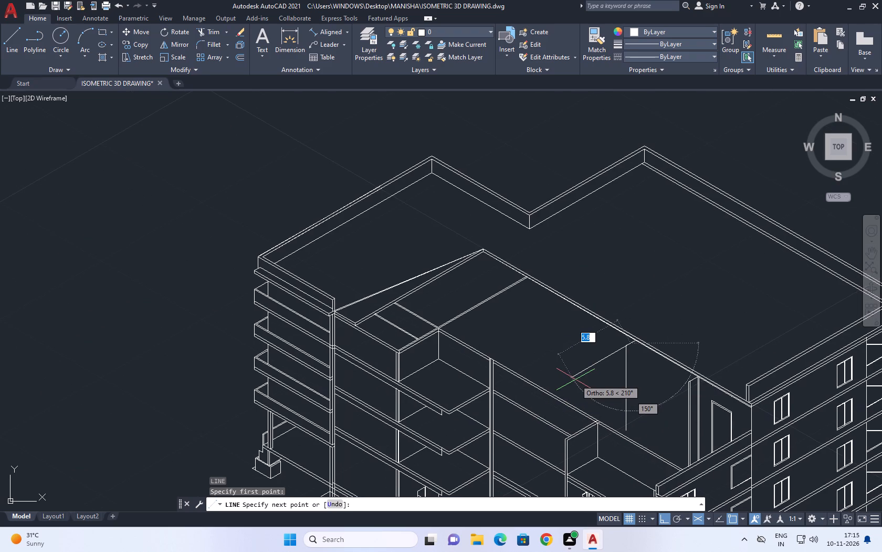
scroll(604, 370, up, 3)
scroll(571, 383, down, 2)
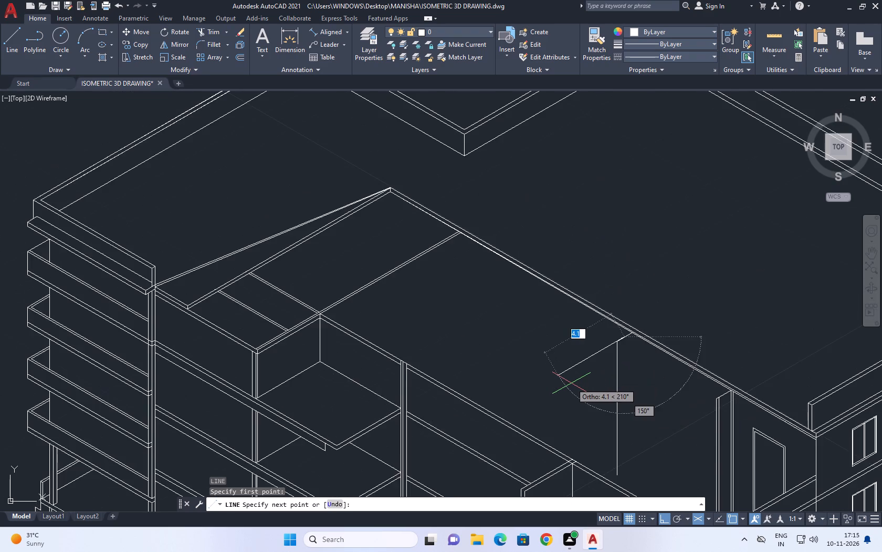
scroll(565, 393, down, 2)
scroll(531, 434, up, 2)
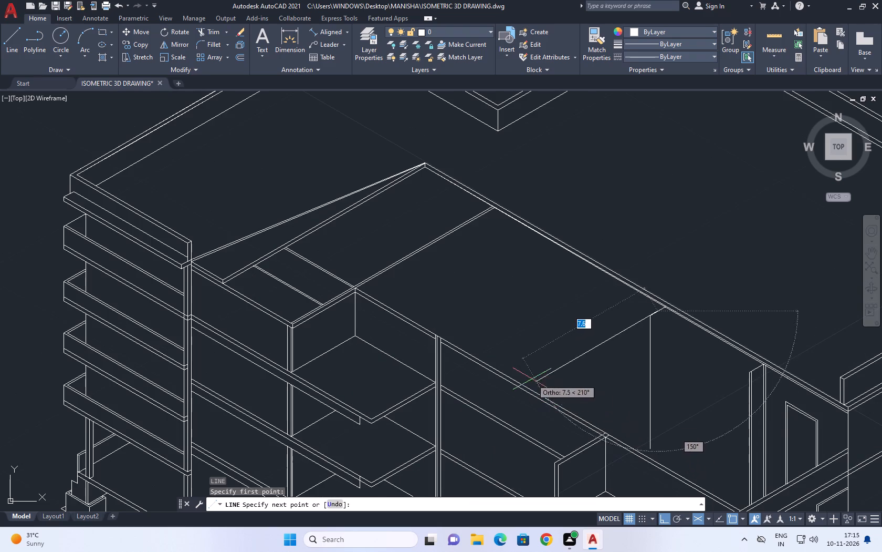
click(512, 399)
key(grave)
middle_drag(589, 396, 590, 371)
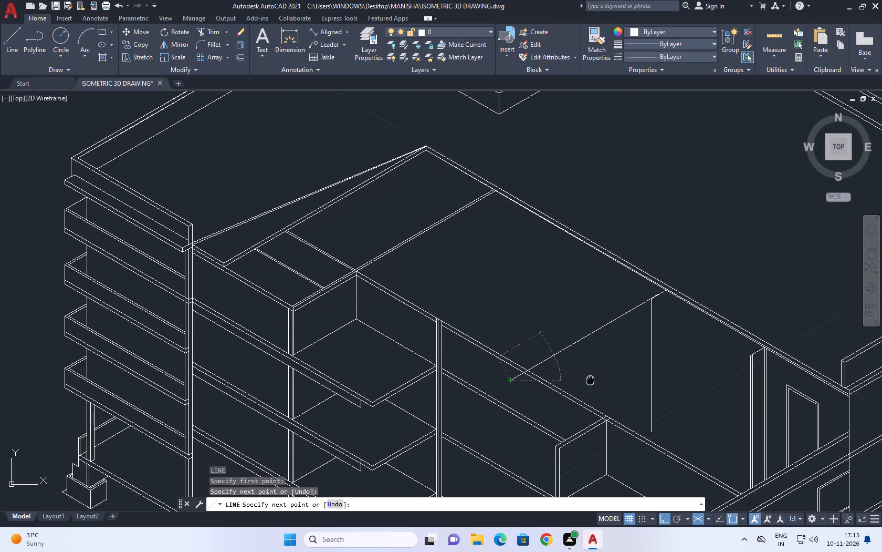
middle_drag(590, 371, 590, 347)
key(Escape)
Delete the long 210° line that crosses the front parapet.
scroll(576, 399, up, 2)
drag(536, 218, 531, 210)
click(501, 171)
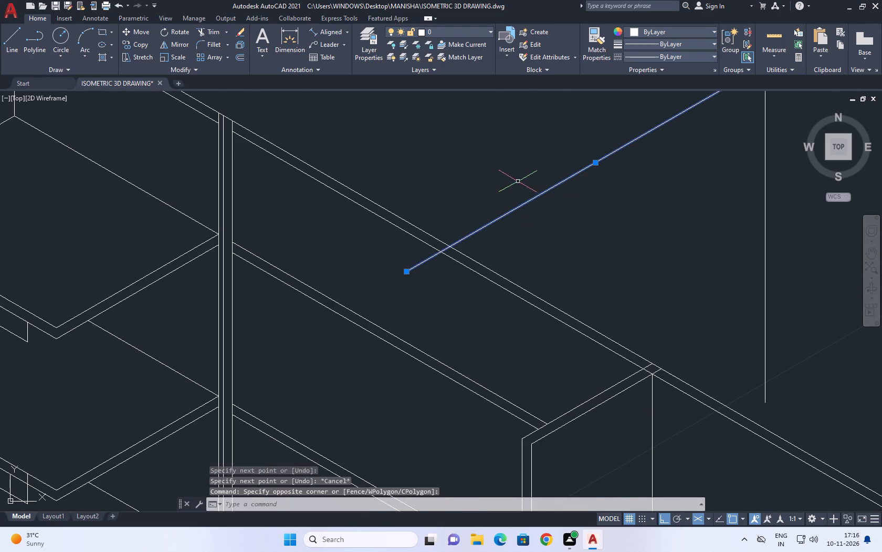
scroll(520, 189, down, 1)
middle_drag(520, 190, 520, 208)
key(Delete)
Examine the roof edge, the front parapet and the unfinished projecting wall within the whole building.
scroll(520, 223, down, 2)
scroll(551, 294, up, 1)
middle_drag(573, 232, 556, 290)
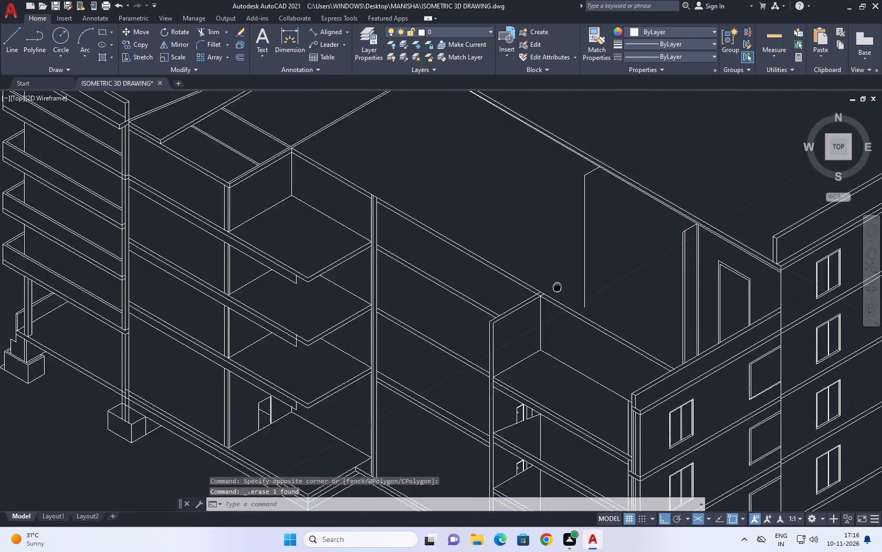
middle_drag(556, 290, 539, 328)
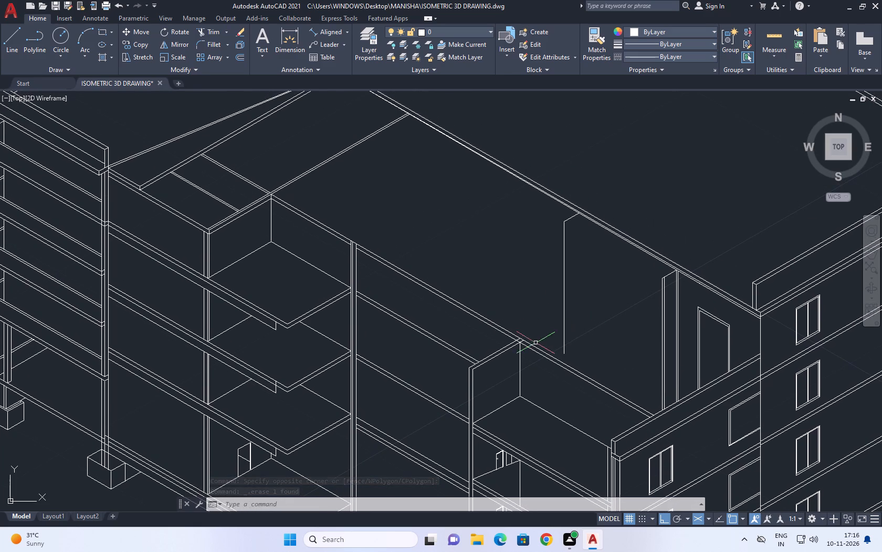
scroll(531, 335, down, 3)
middle_drag(538, 295, 544, 312)
scroll(543, 315, up, 1)
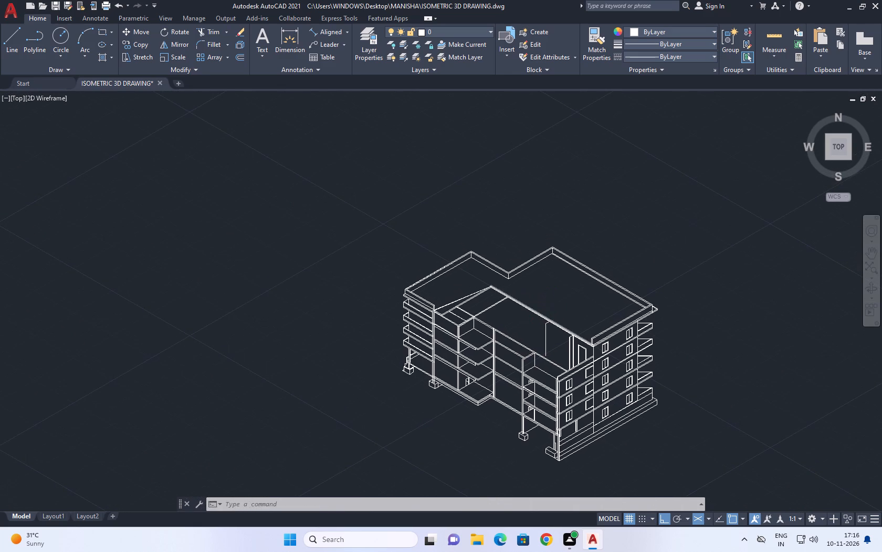
scroll(544, 323, up, 1)
middle_drag(574, 309, 573, 308)
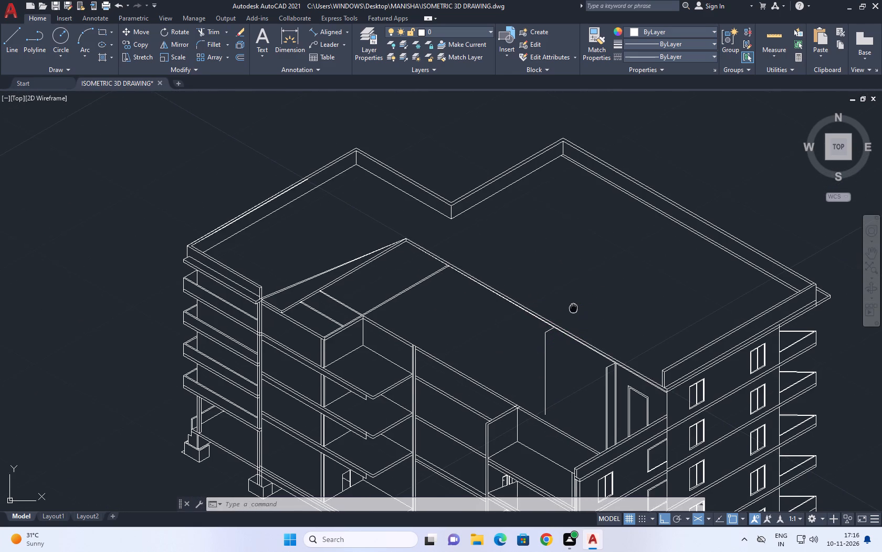
middle_drag(573, 308, 551, 325)
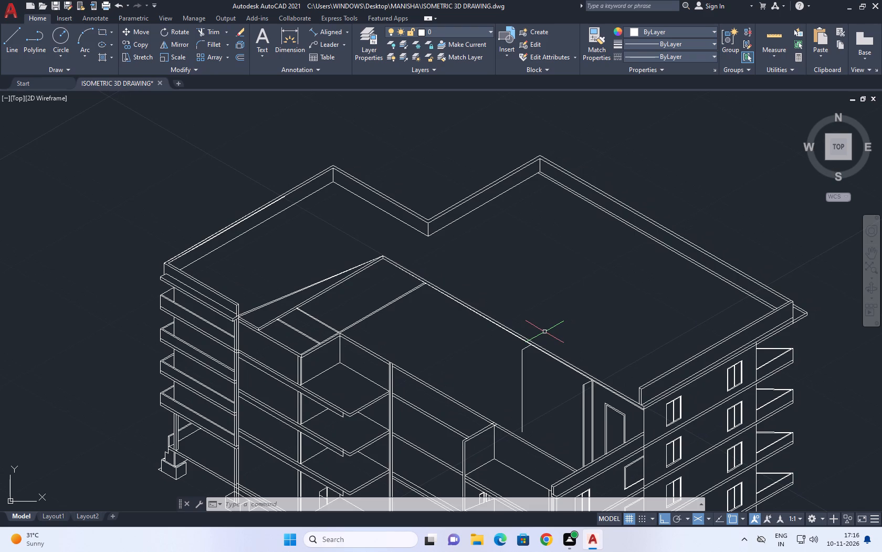
middle_drag(540, 340, 555, 212)
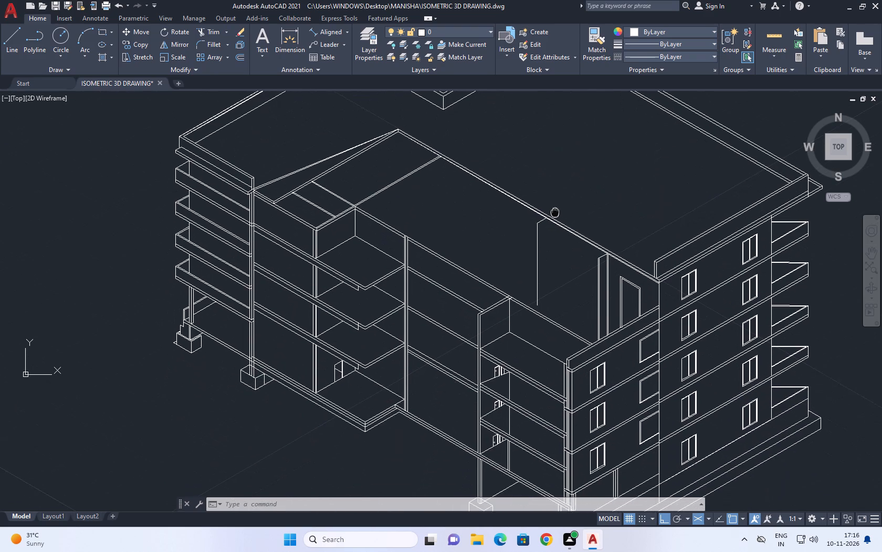
middle_drag(555, 212, 555, 212)
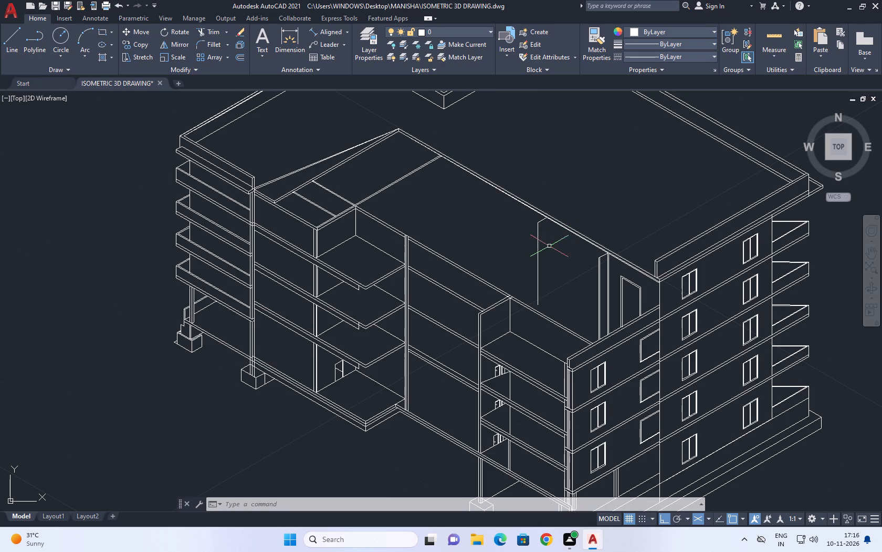
scroll(505, 335, up, 1)
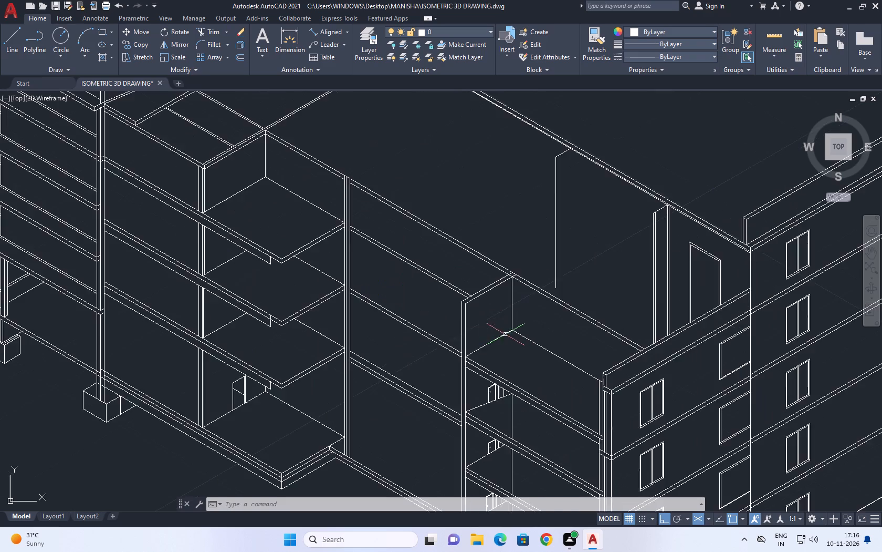
scroll(528, 291, down, 3)
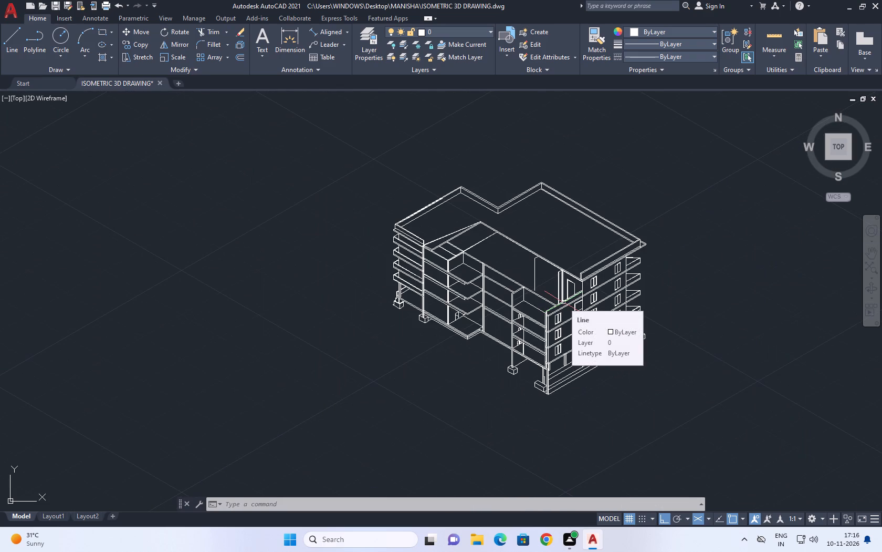
scroll(530, 331, down, 1)
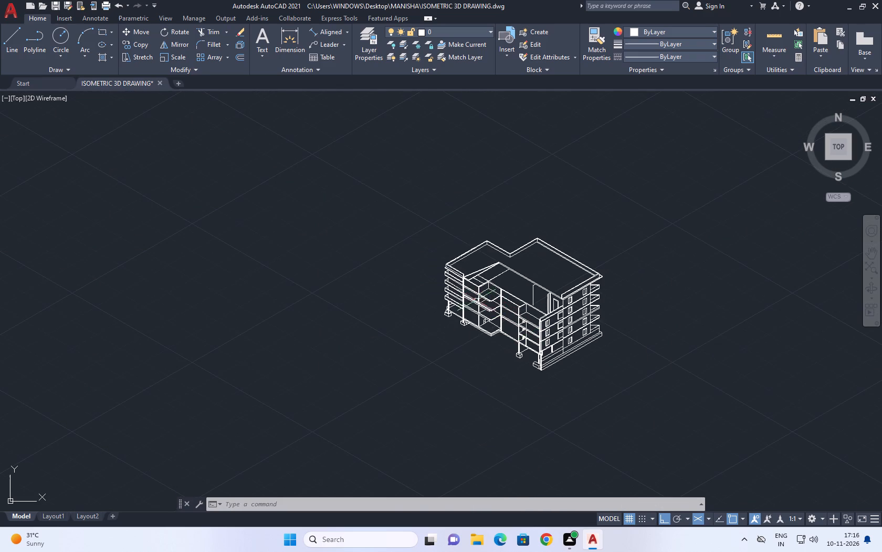
scroll(483, 280, up, 2)
middle_drag(568, 272, 524, 265)
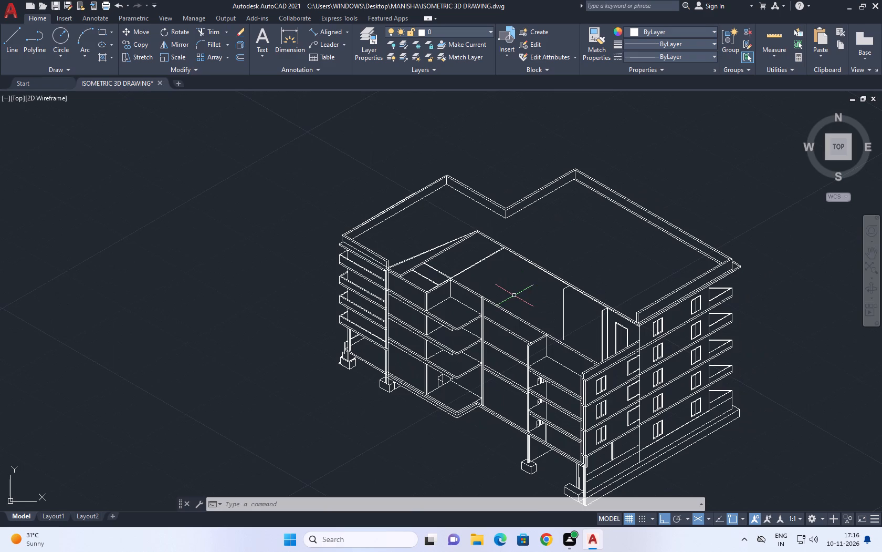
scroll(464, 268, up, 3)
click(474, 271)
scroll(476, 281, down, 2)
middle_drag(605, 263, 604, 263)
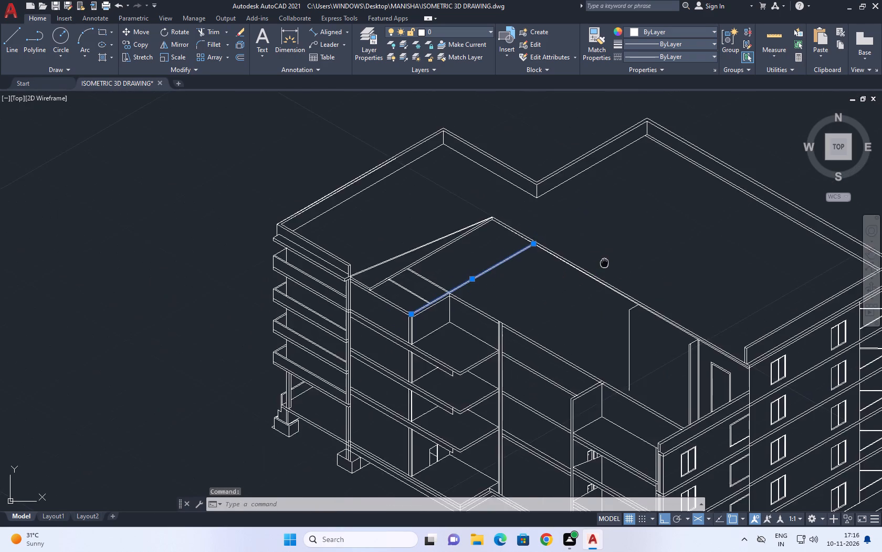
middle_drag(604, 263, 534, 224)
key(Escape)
Delete the unfinished wall's vertical line and its short top line below the roof edge.
middle_drag(500, 274, 473, 271)
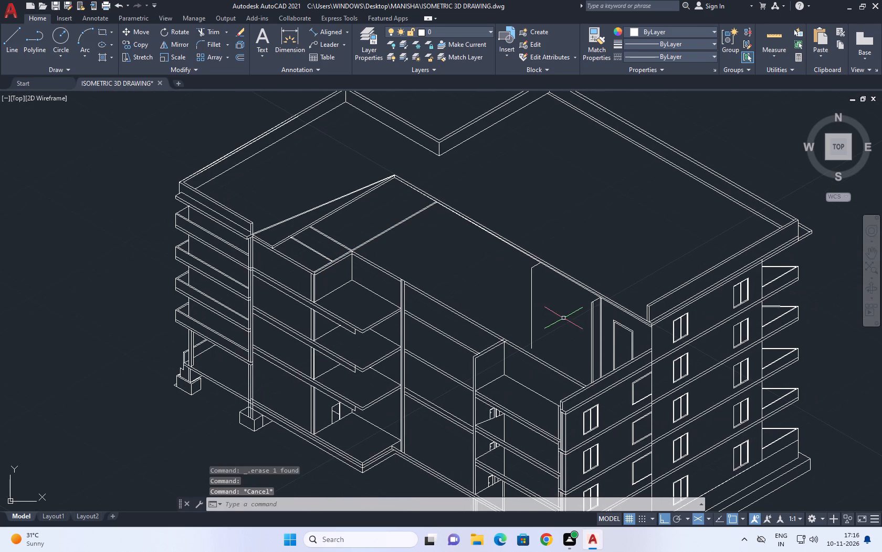
scroll(535, 309, up, 3)
drag(559, 353, 535, 318)
drag(446, 210, 441, 207)
click(527, 155)
drag(510, 135, 502, 131)
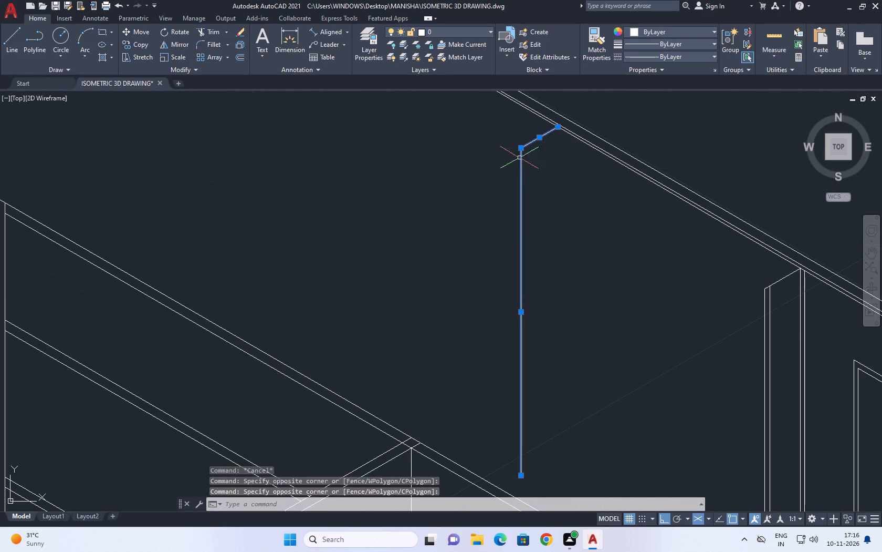
scroll(564, 177, down, 2)
scroll(565, 178, up, 1)
key(Delete)
middle_drag(492, 300, 487, 290)
Draw a line at 30° from the front parapet's corner above the recessed room, extending past the roof edge.
key(l)
key(space)
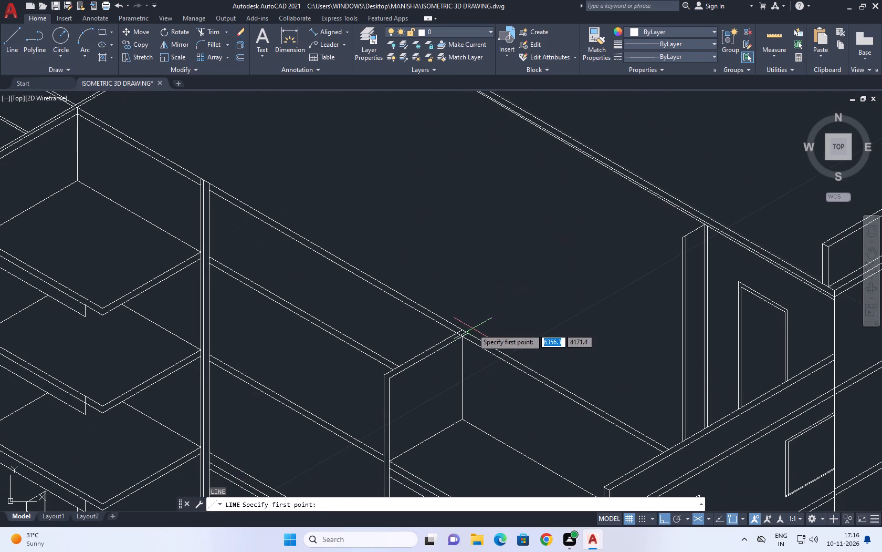
click(466, 331)
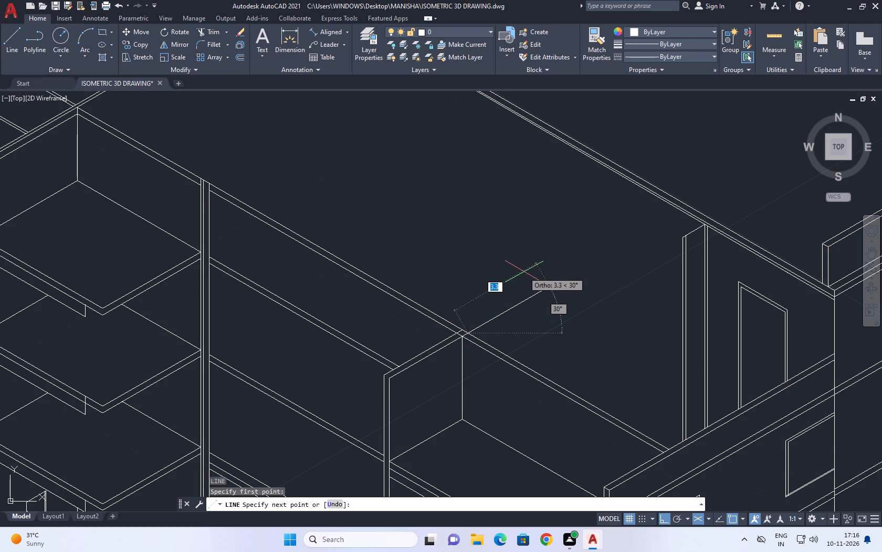
scroll(524, 269, down, 2)
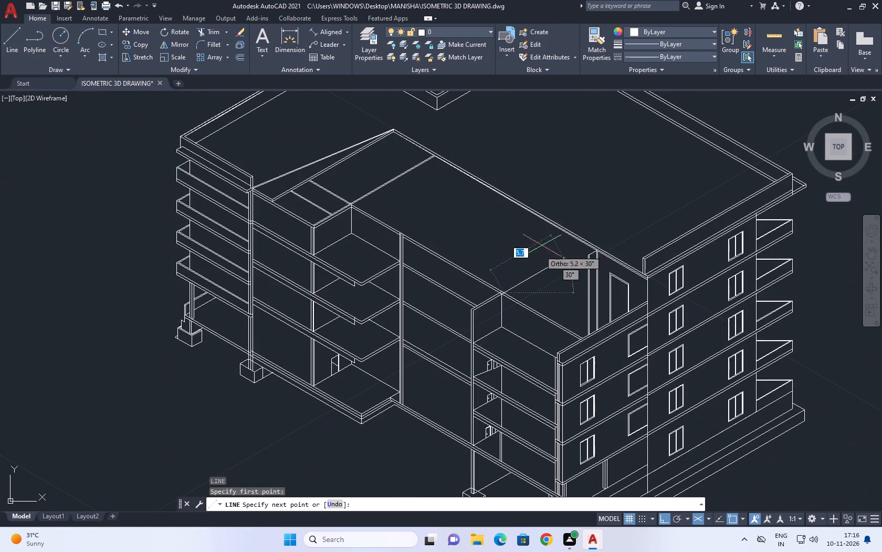
scroll(571, 213, up, 1)
click(616, 207)
key(Escape)
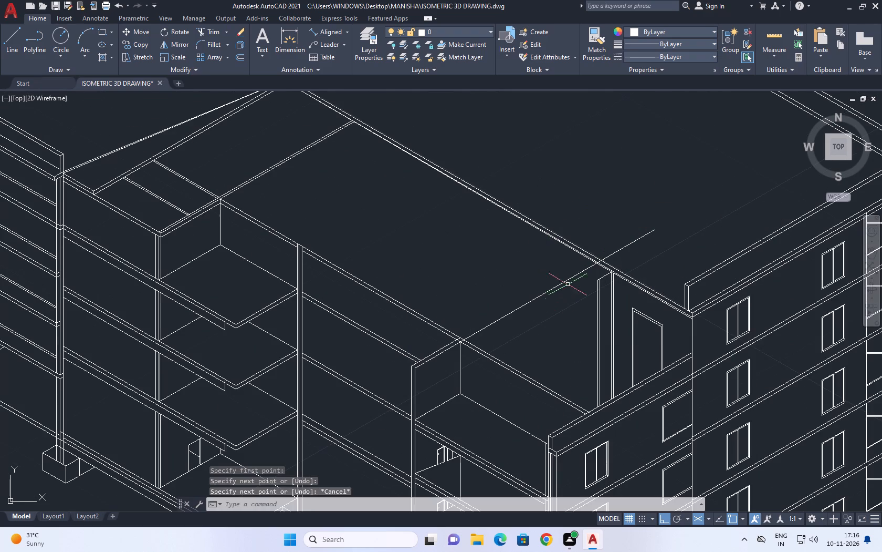
Trim the new 30° line back to the innermost line of the roof edge.
text(TR)
key(space)
scroll(612, 251, up, 2)
click(639, 256)
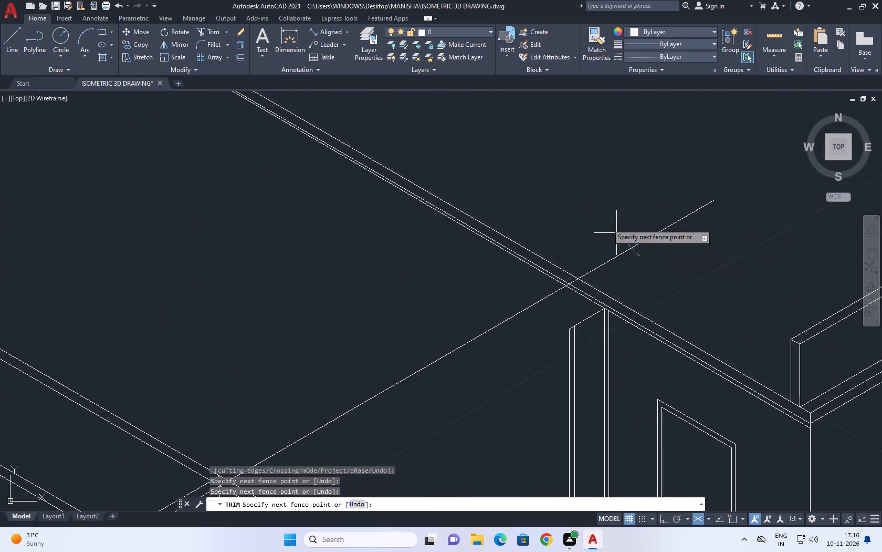
click(603, 218)
scroll(595, 280, up, 3)
click(508, 299)
click(479, 263)
click(484, 297)
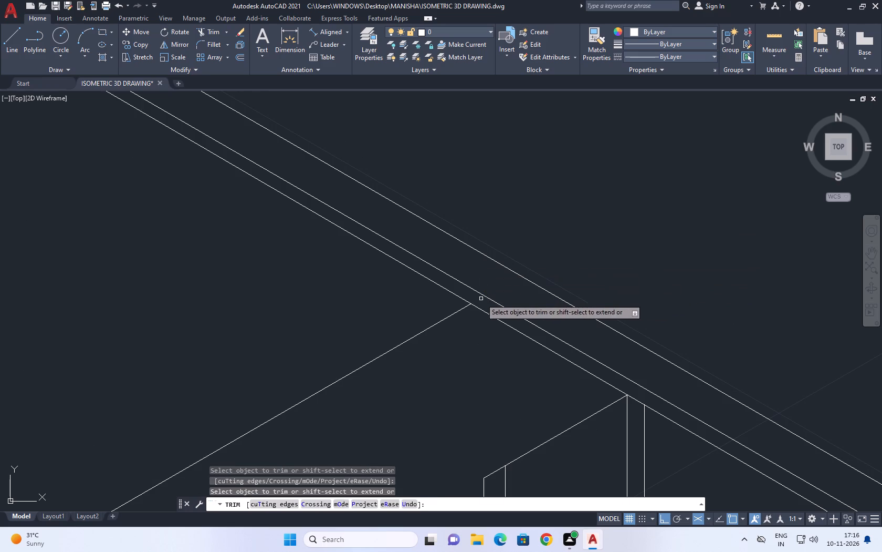
scroll(499, 257, down, 5)
scroll(541, 227, down, 3)
key(Escape)
Copy the inner roof edge line at 210° so it runs between the roof edge and the front parapet.
middle_drag(429, 237, 454, 257)
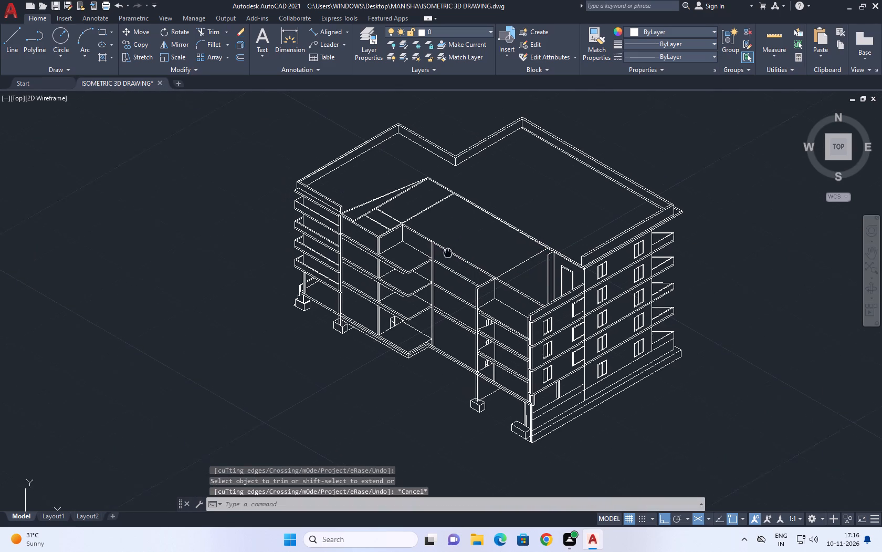
middle_drag(454, 257, 468, 262)
scroll(518, 231, up, 2)
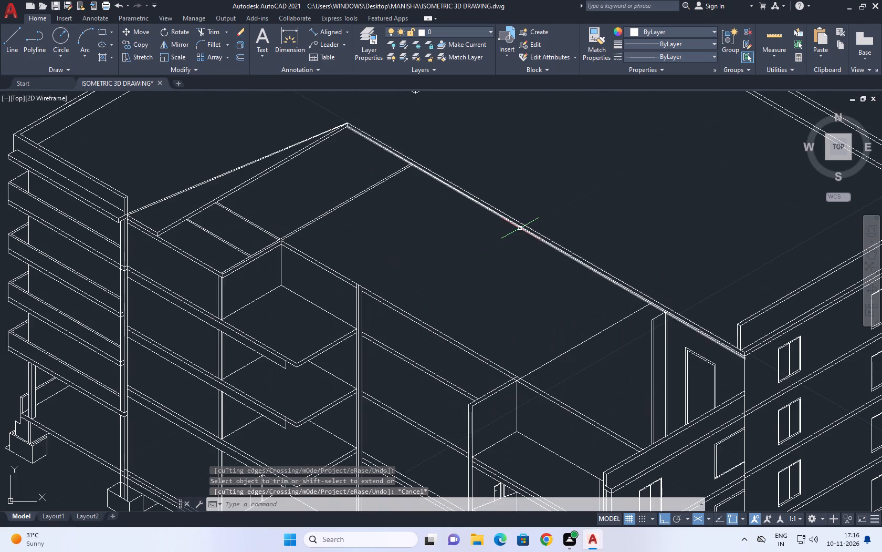
click(520, 228)
middle_drag(474, 236, 472, 255)
key(c)
text(O)
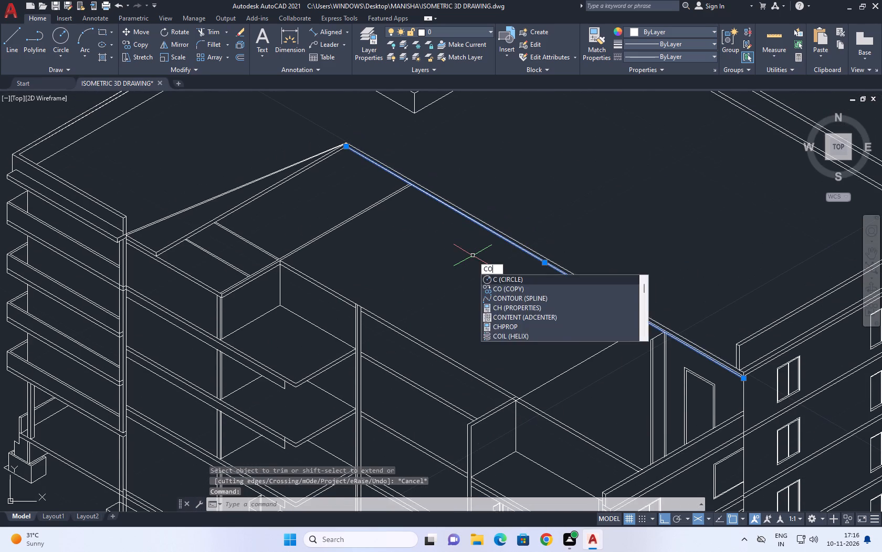
key(space)
click(478, 249)
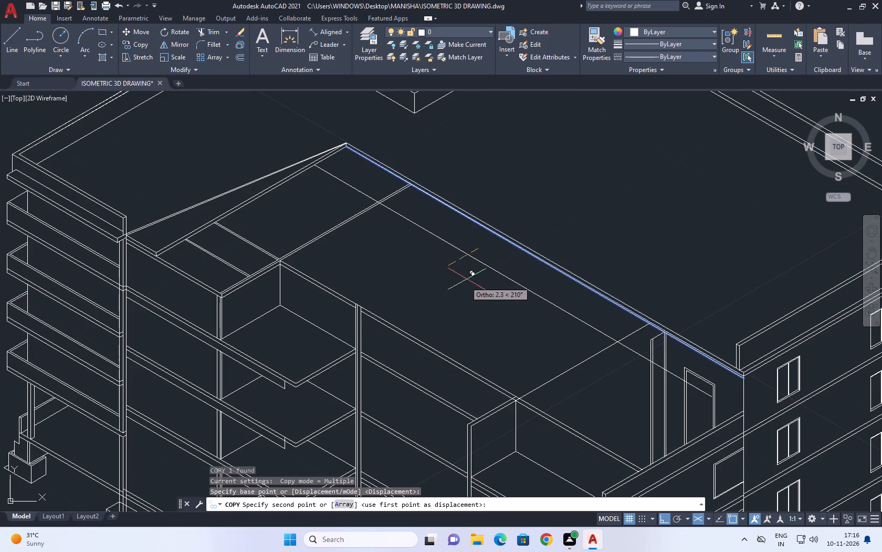
click(457, 295)
key(Escape)
Trim the copied roof edge line at the new 30° line and delete the leftover piece crossing the doorway wall.
text(TR)
key(space)
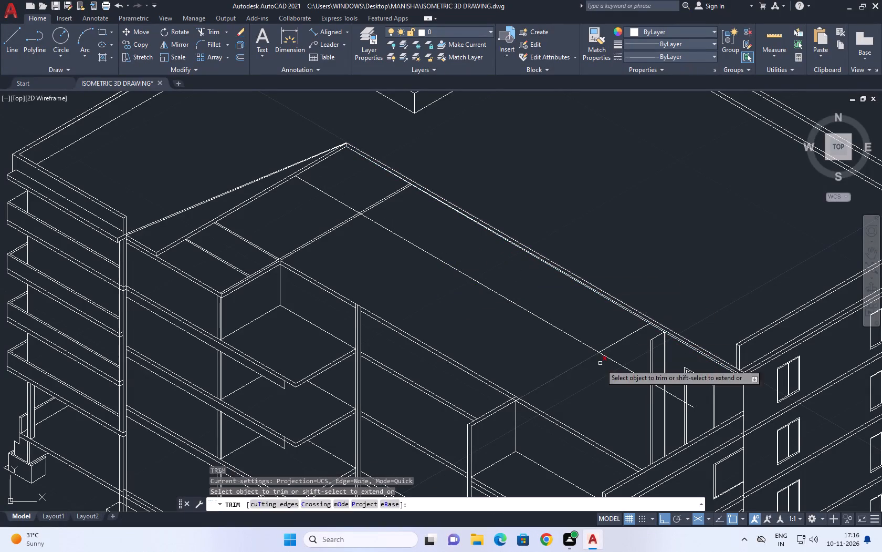
click(603, 367)
click(608, 357)
scroll(650, 386, up, 2)
key(Escape)
click(670, 389)
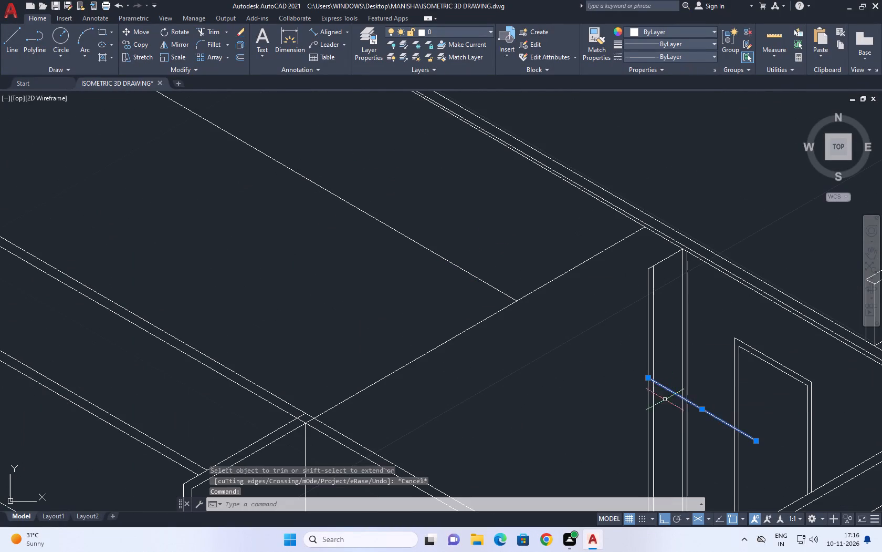
key(Delete)
scroll(645, 359, down, 3)
scroll(414, 244, up, 2)
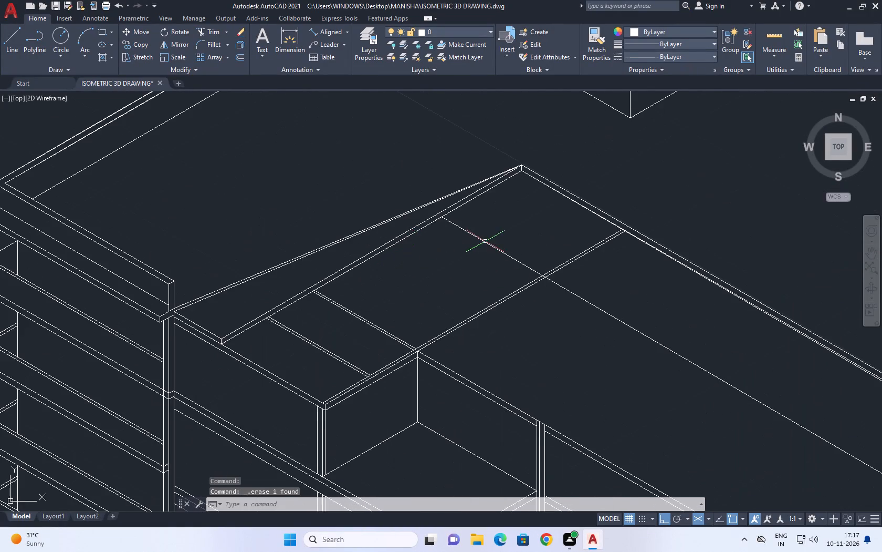
Trim the other end of the copied line back to the near line of the existing double-line cross wall.
middle_drag(485, 241, 485, 269)
key(t)
key(r)
key(space)
click(496, 265)
click(469, 298)
scroll(550, 309, up, 5)
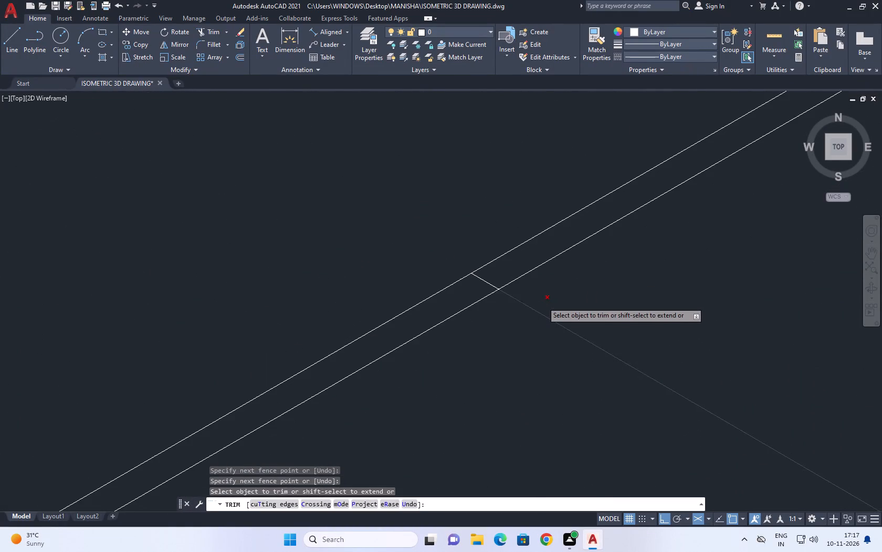
drag(495, 277, 493, 284)
drag(456, 298, 447, 299)
scroll(504, 268, down, 10)
key(Escape)
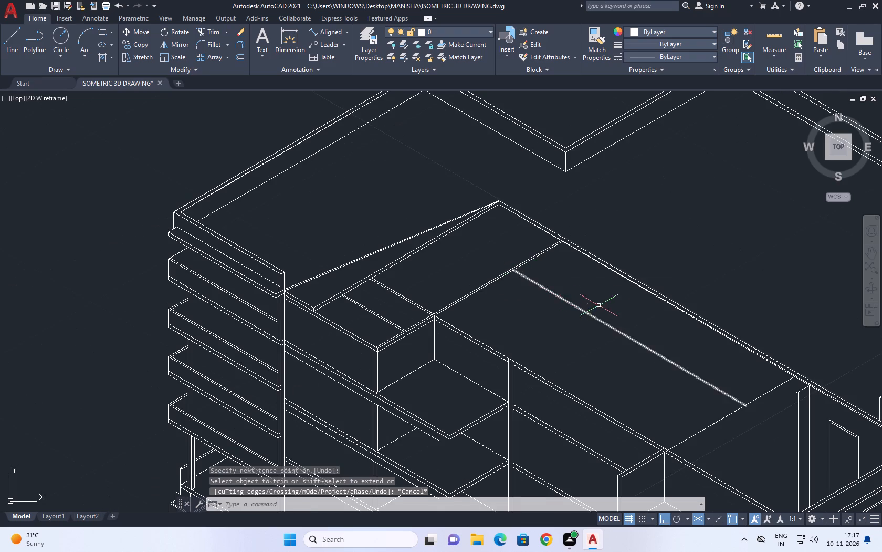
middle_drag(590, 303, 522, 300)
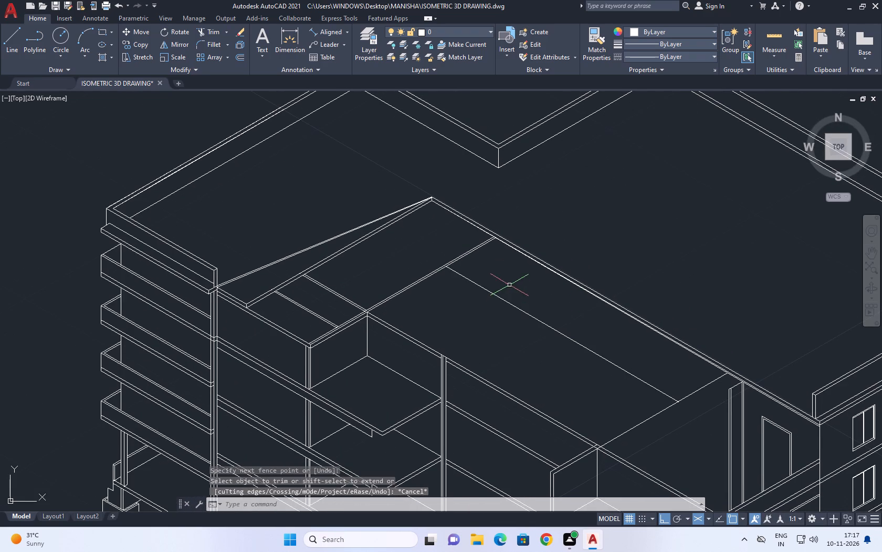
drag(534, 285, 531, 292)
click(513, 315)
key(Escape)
Draw a line at 30° from the top of the middle front column, crossing the copied line and the roof edge.
middle_drag(550, 314, 556, 331)
text(L)
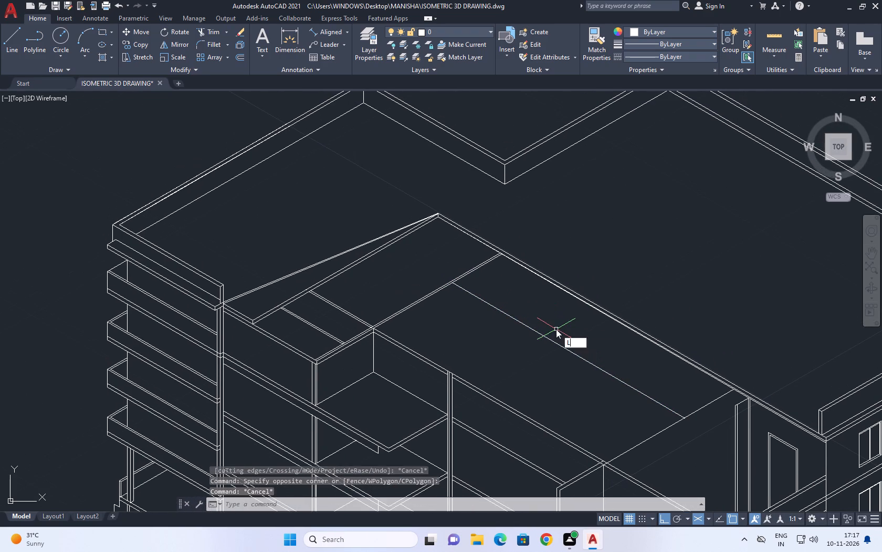
key(space)
scroll(455, 383, up, 1)
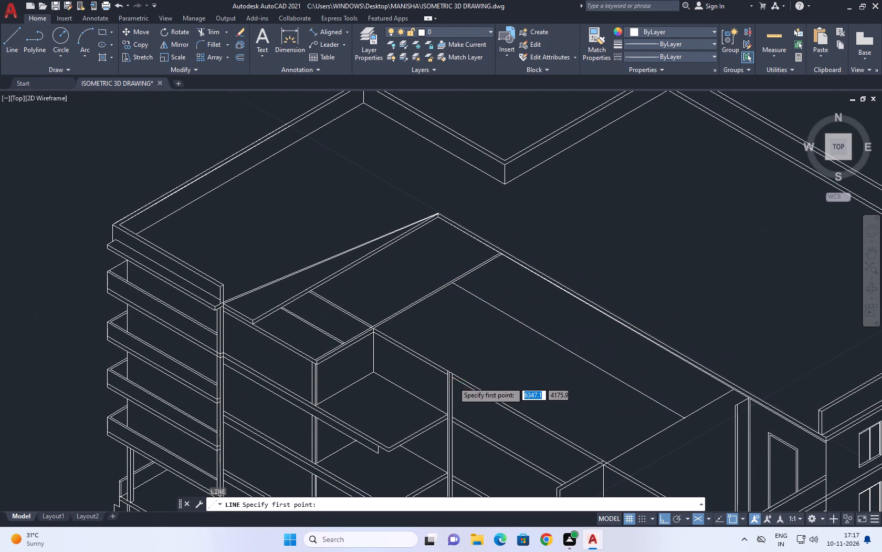
scroll(453, 380, up, 2)
click(450, 361)
scroll(466, 337, down, 4)
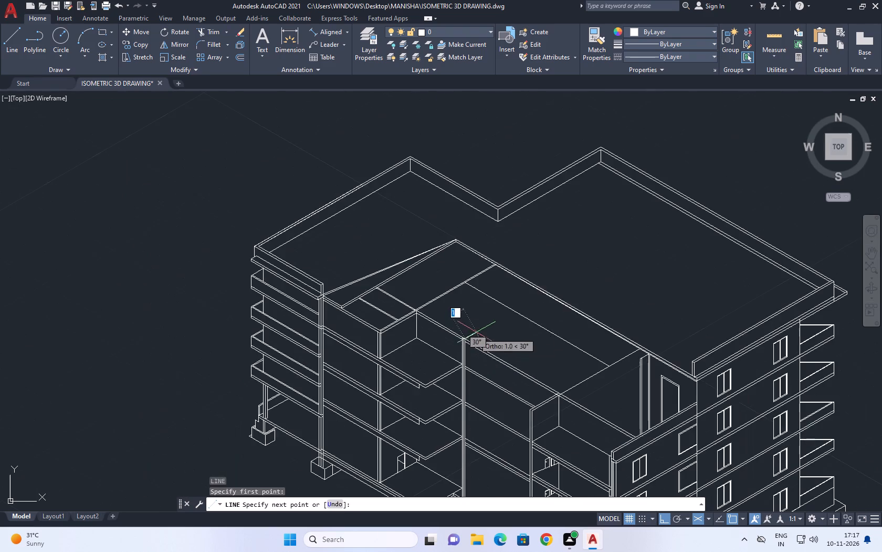
scroll(555, 284, up, 2)
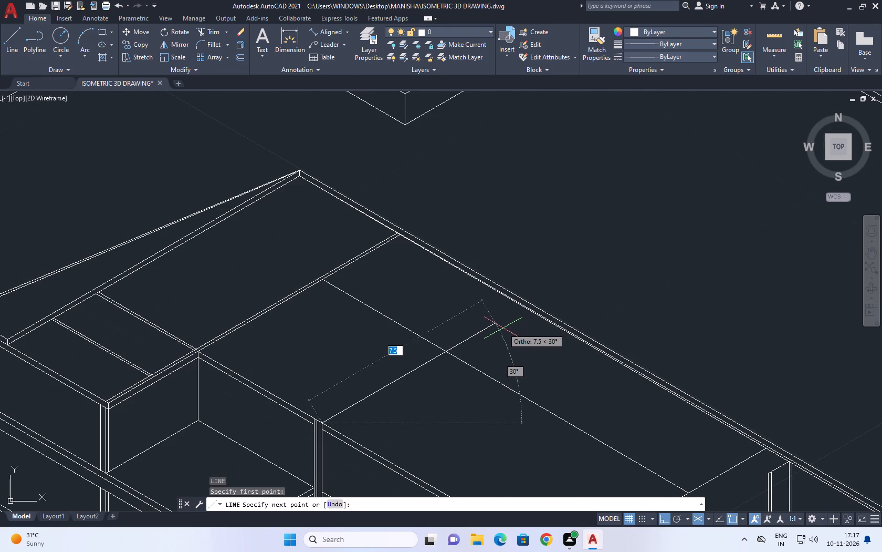
scroll(473, 331, up, 1)
click(548, 236)
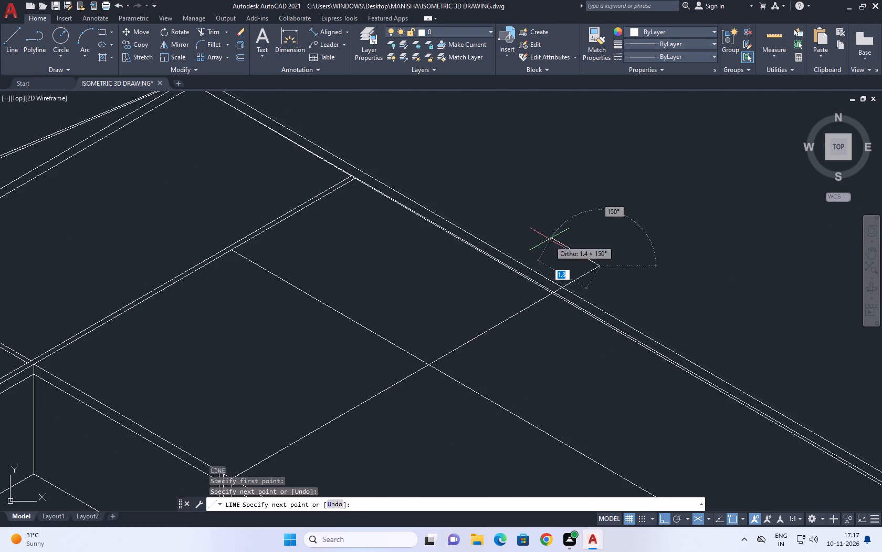
key(Escape)
Copy the middle column's 30° line by 0.226 towards the existing cross wall to form the wall thickness.
scroll(530, 270, down, 1)
click(517, 312)
click(501, 293)
middle_drag(511, 319, 516, 332)
key(c)
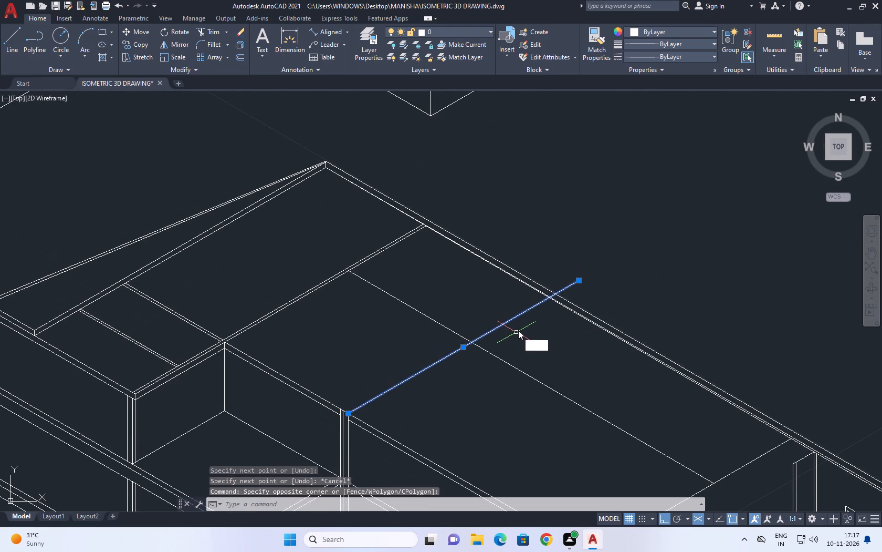
text(O)
key(space)
click(520, 330)
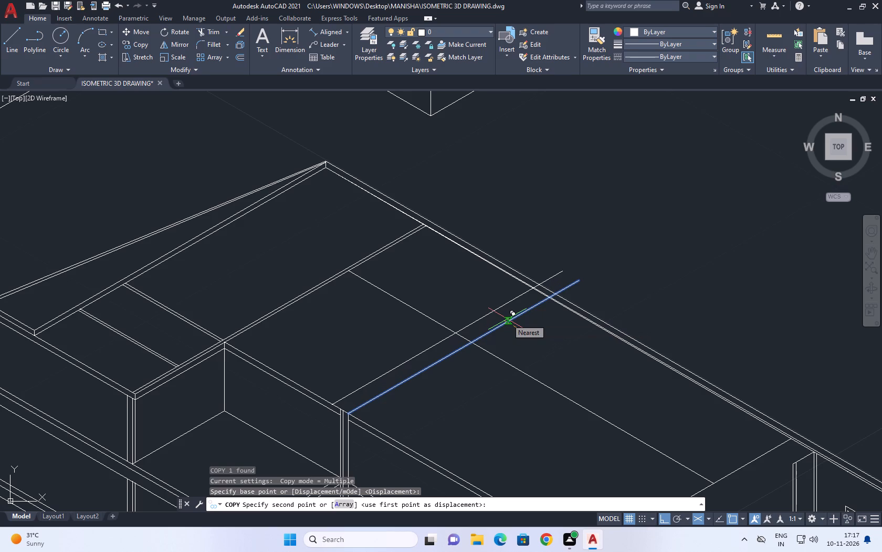
key(0)
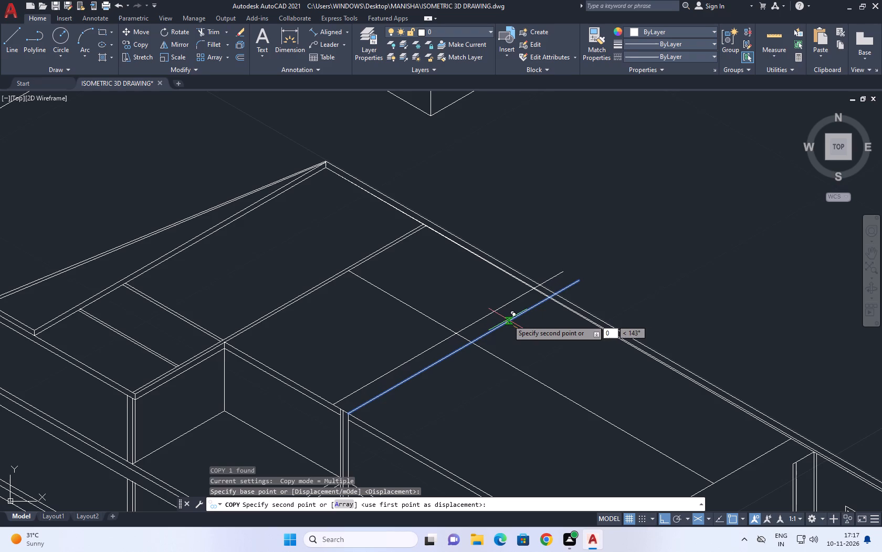
key(period)
key(0)
key(BackSpace)
text(226)
key(Return)
key(space)
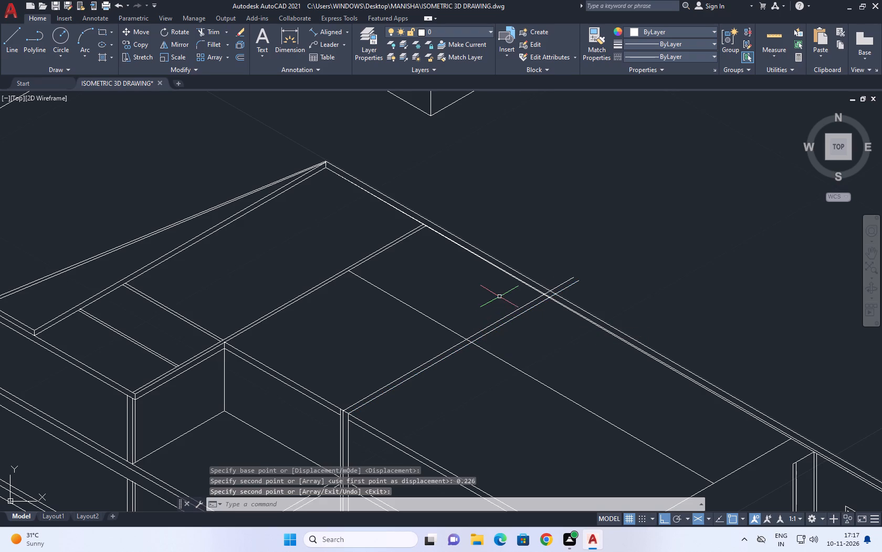
Trim both middle cross wall lines to the innermost roof edge line and delete the two short leftover pieces.
text(TR)
key(space)
scroll(562, 281, up, 2)
click(587, 318)
click(527, 267)
key(space)
scroll(523, 312, up, 3)
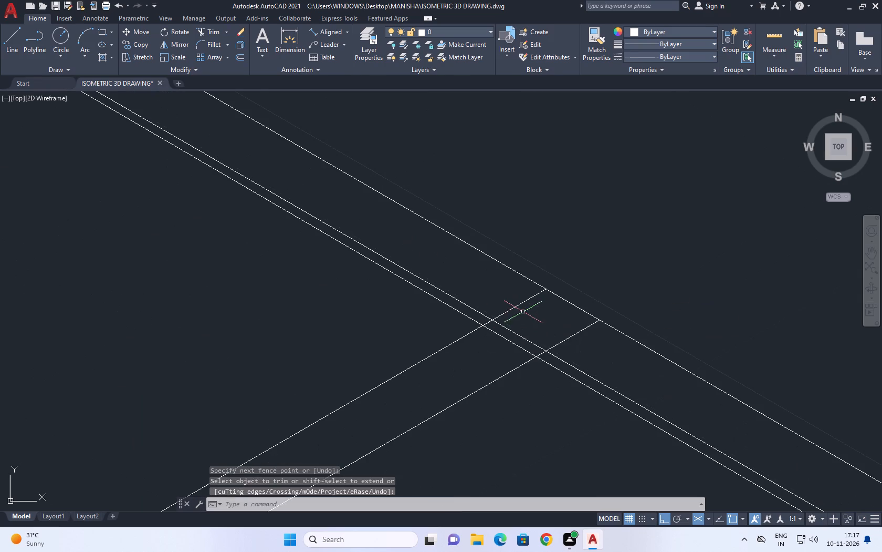
key(space)
click(540, 355)
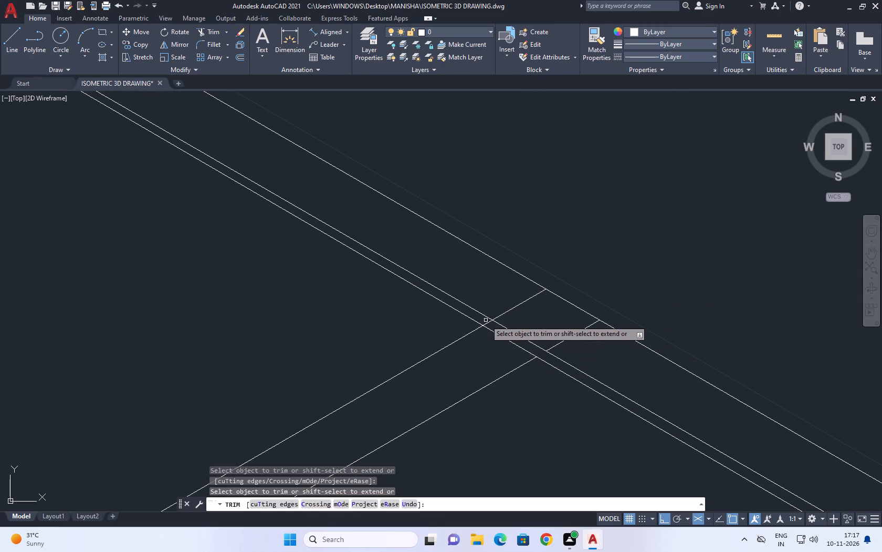
click(487, 321)
click(494, 326)
key(space)
drag(461, 210, 487, 234)
click(637, 351)
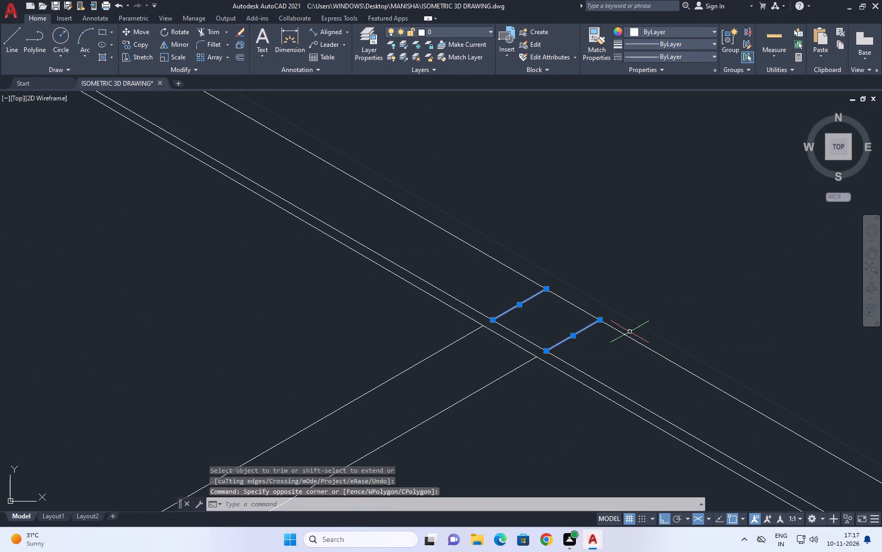
key(Delete)
Examine the cross walls and the copied long line between the roof edge and the front parapet.
scroll(591, 307, down, 2)
scroll(565, 353, down, 3)
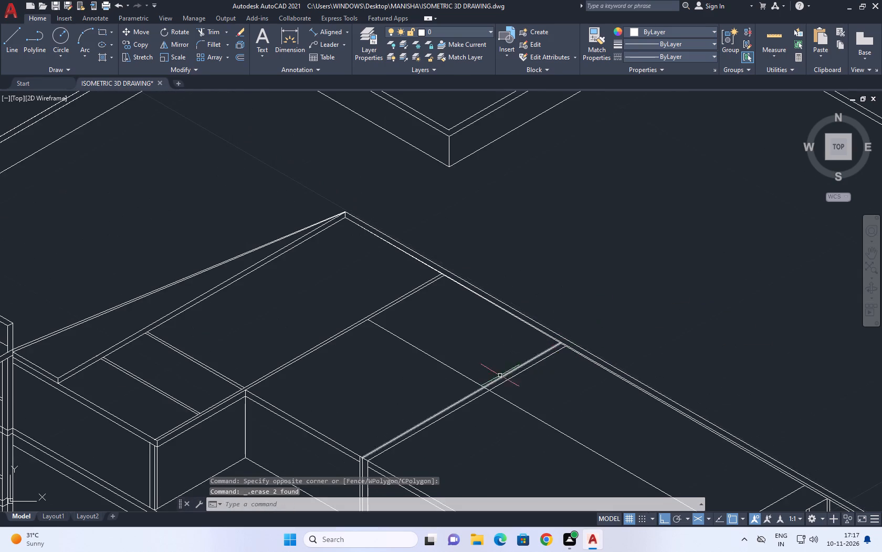
middle_drag(499, 375, 518, 301)
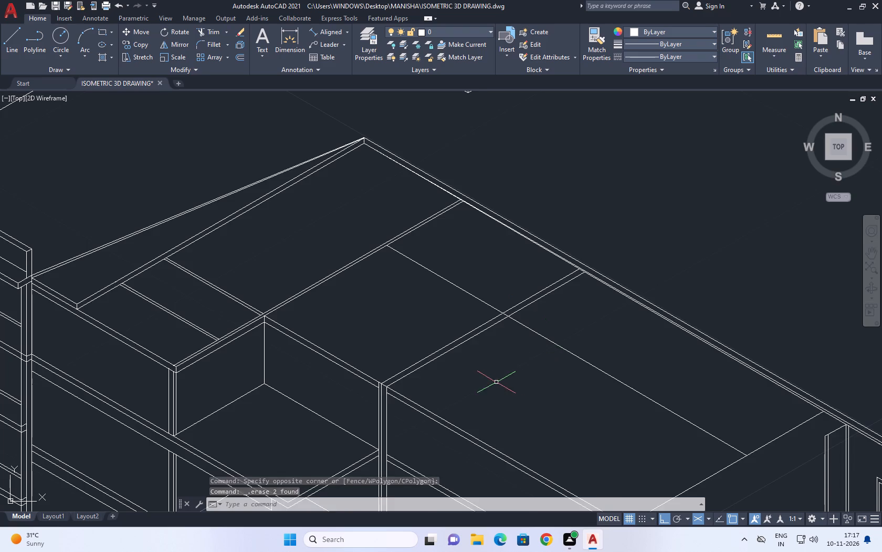
scroll(496, 382, down, 1)
middle_drag(460, 354, 488, 308)
middle_drag(581, 320, 563, 322)
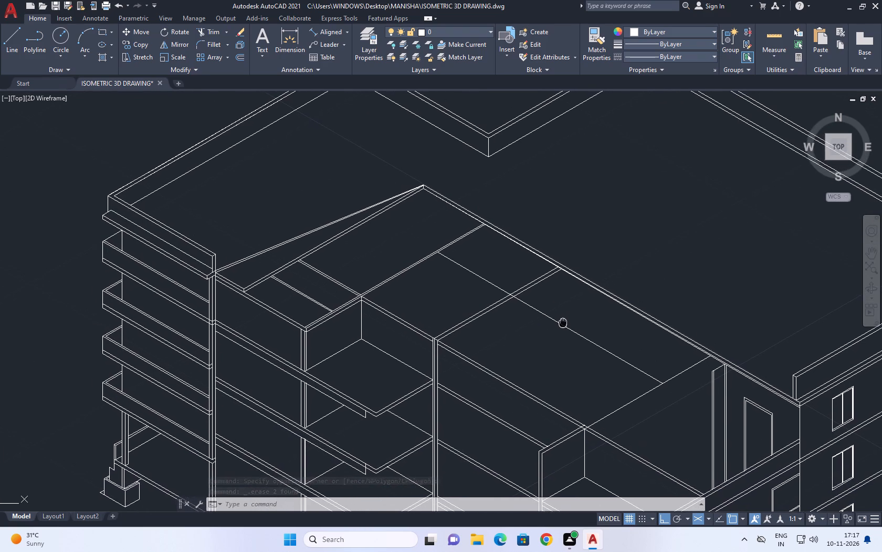
middle_drag(563, 322, 561, 322)
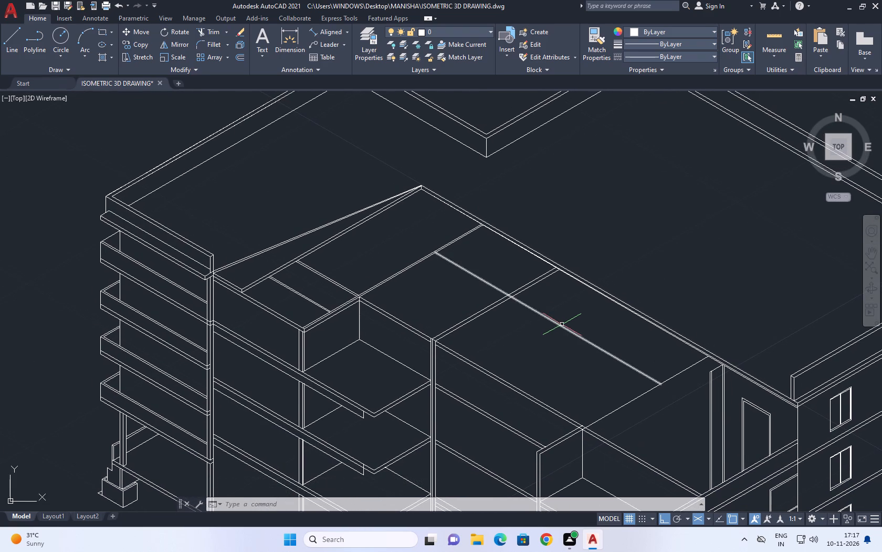
scroll(564, 326, up, 1)
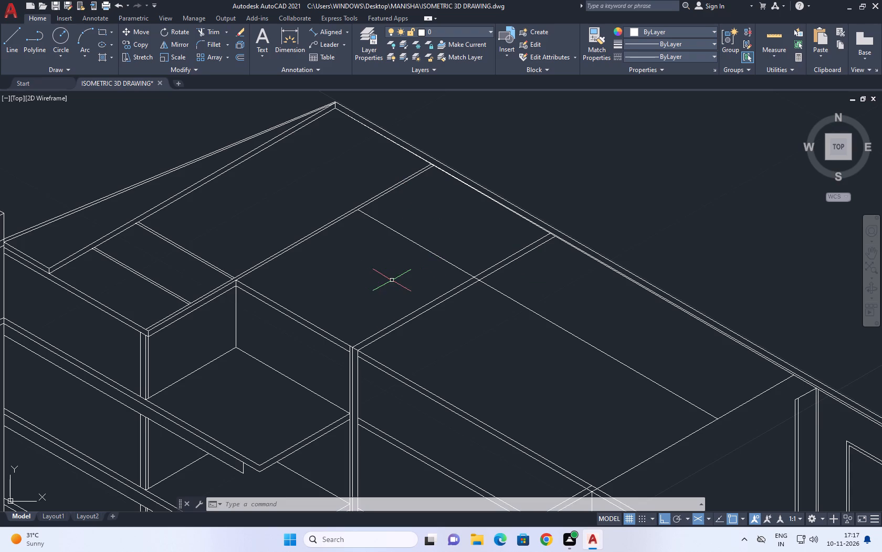
Examine the partition walls and the long line between the roof edge and the front parapet.
scroll(283, 299, down, 2)
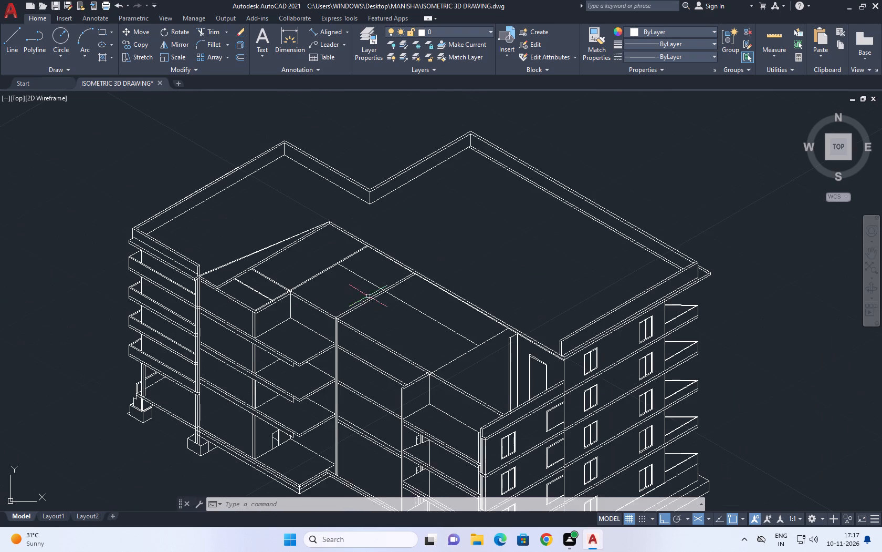
middle_drag(375, 292, 351, 326)
scroll(346, 316, up, 1)
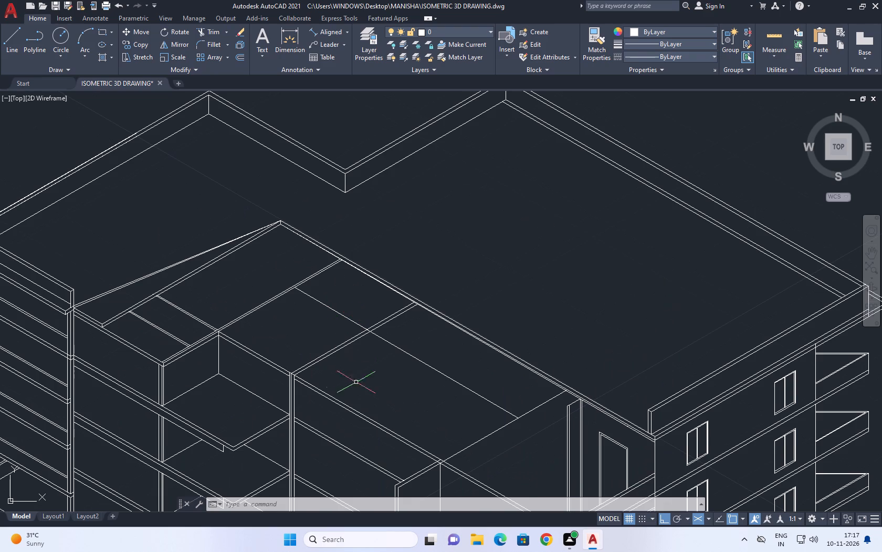
middle_drag(301, 346, 308, 345)
middle_drag(372, 310, 375, 333)
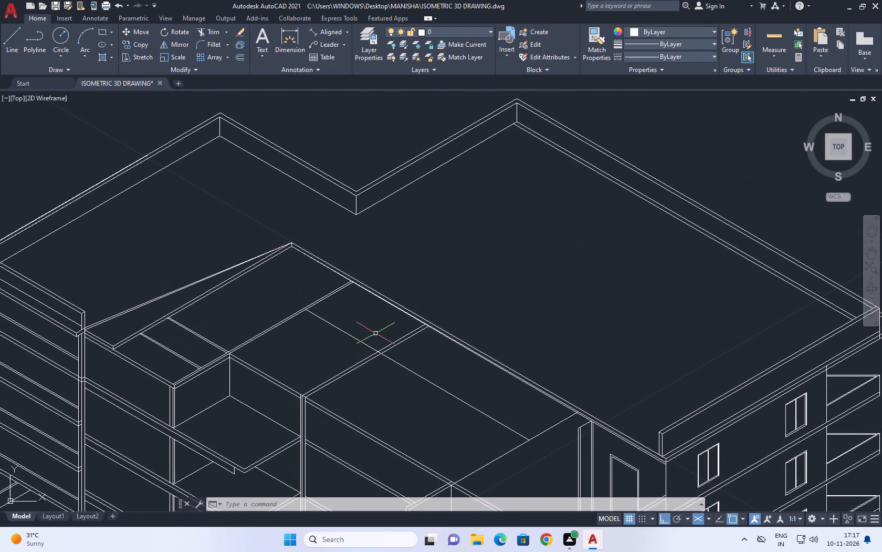
scroll(375, 332, up, 1)
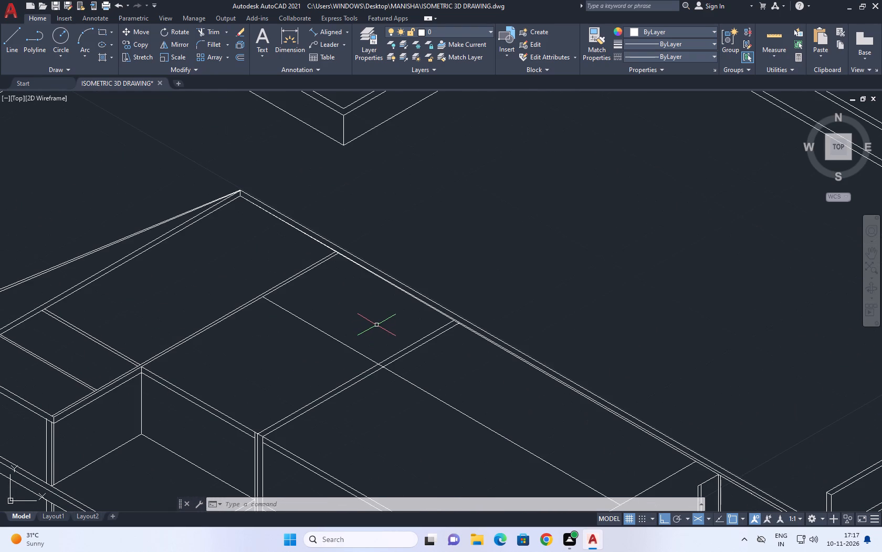
middle_drag(283, 265, 306, 312)
scroll(427, 369, down, 5)
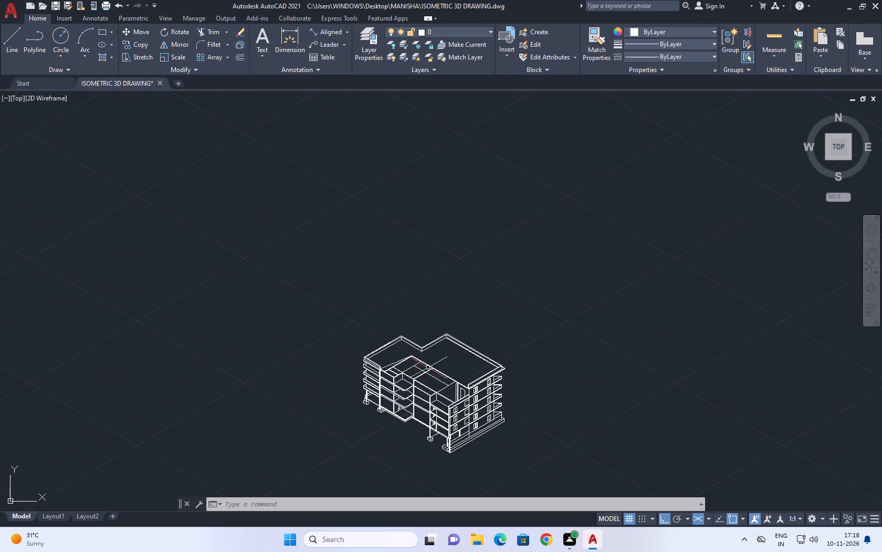
scroll(424, 377, up, 3)
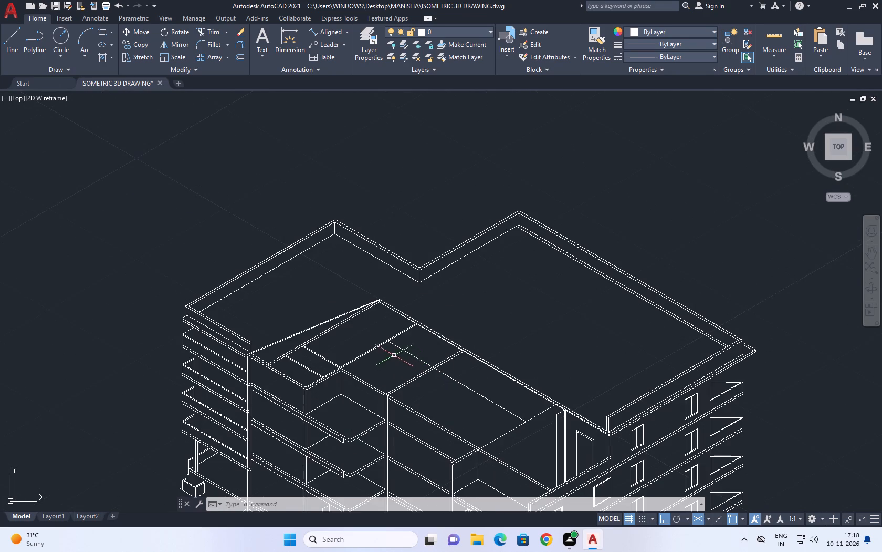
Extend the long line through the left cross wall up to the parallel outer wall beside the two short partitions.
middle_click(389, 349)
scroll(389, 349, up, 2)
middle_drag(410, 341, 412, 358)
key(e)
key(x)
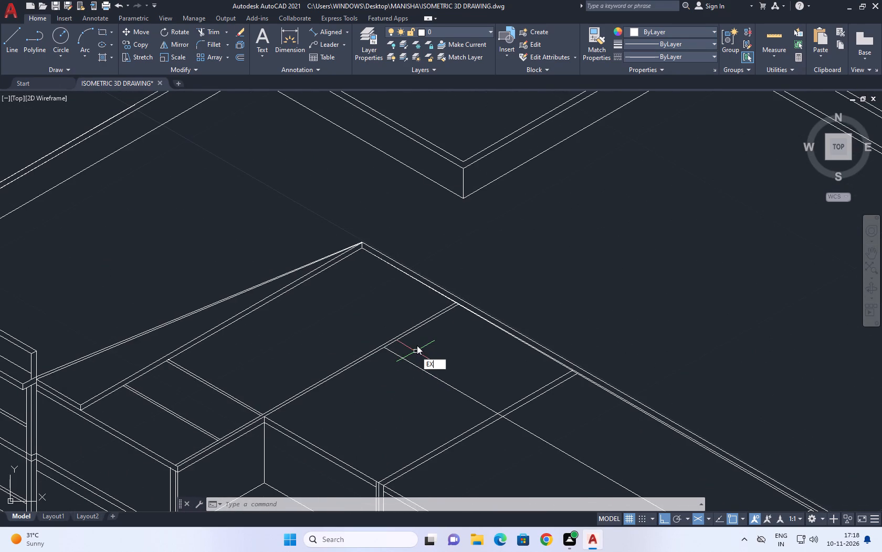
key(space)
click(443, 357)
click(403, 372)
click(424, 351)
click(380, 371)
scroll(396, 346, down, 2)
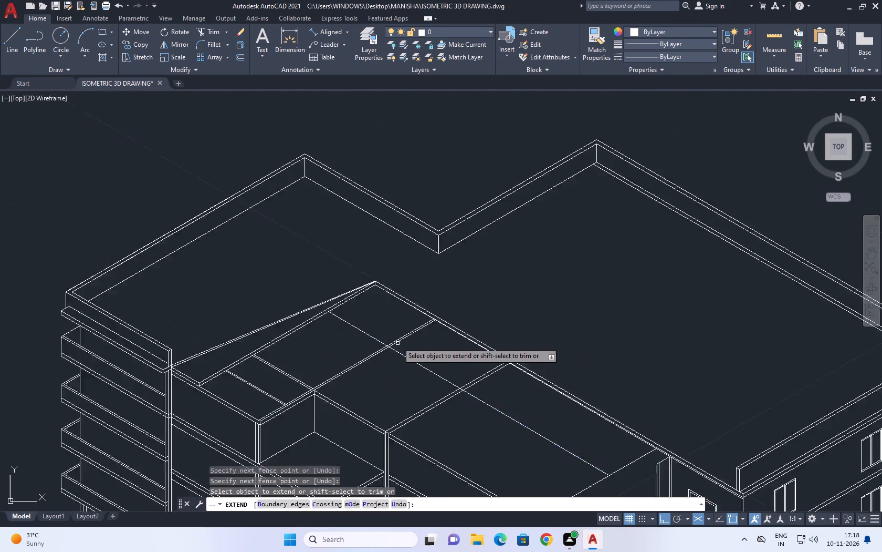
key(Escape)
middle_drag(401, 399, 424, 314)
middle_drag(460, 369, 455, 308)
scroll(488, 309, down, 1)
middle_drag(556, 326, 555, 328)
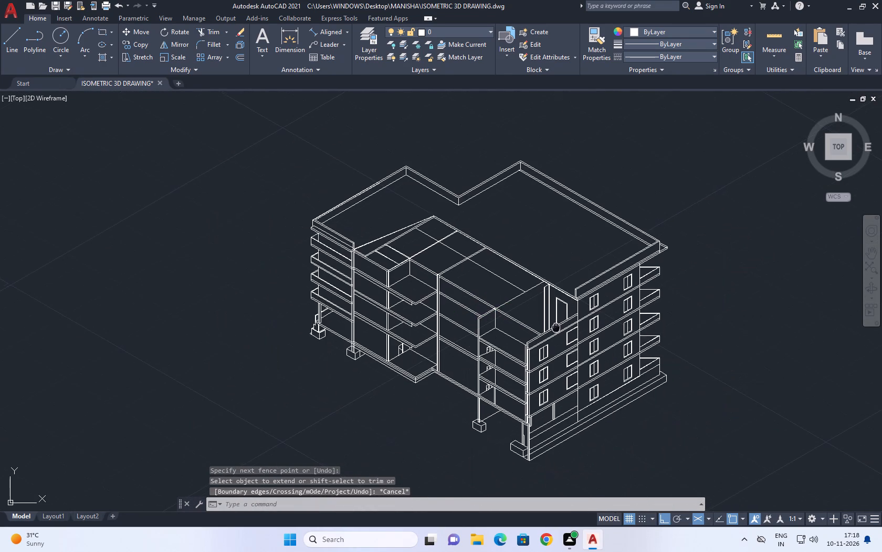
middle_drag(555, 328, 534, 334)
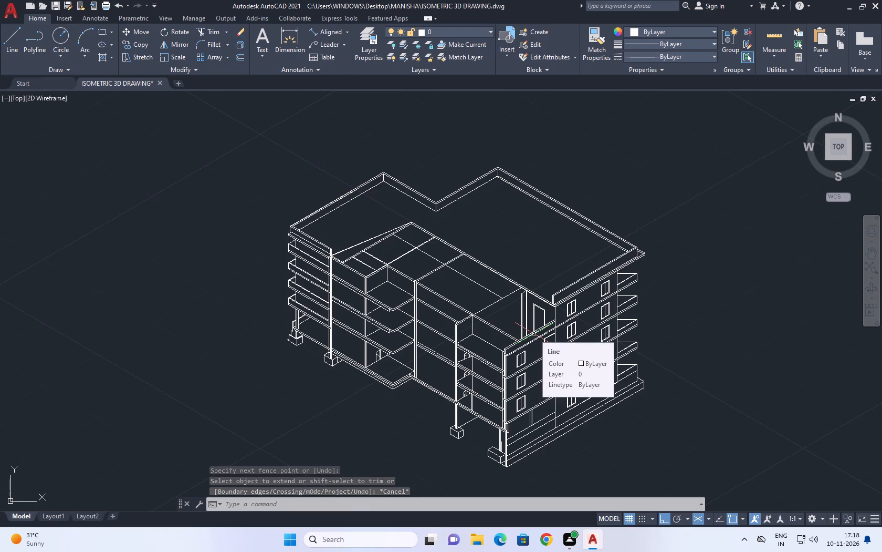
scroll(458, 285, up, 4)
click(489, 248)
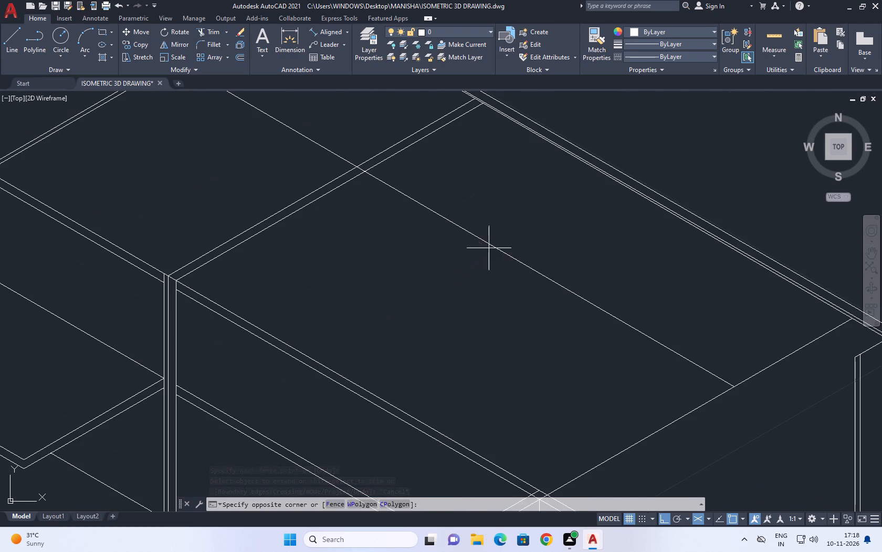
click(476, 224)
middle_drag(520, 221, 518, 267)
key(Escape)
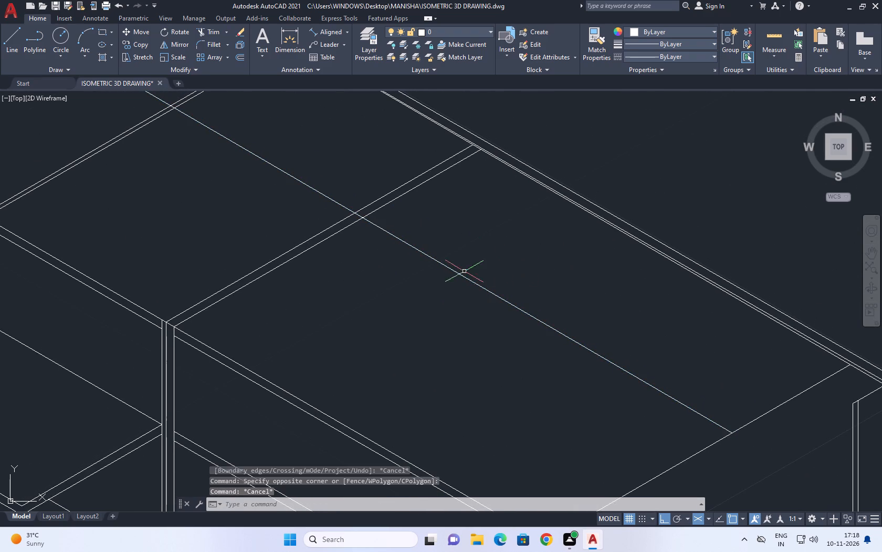
Trim the piece of the long line that lies between the two middle cross wall lines.
middle_drag(463, 270, 461, 286)
text(Y R)
key(t)
key(Escape)
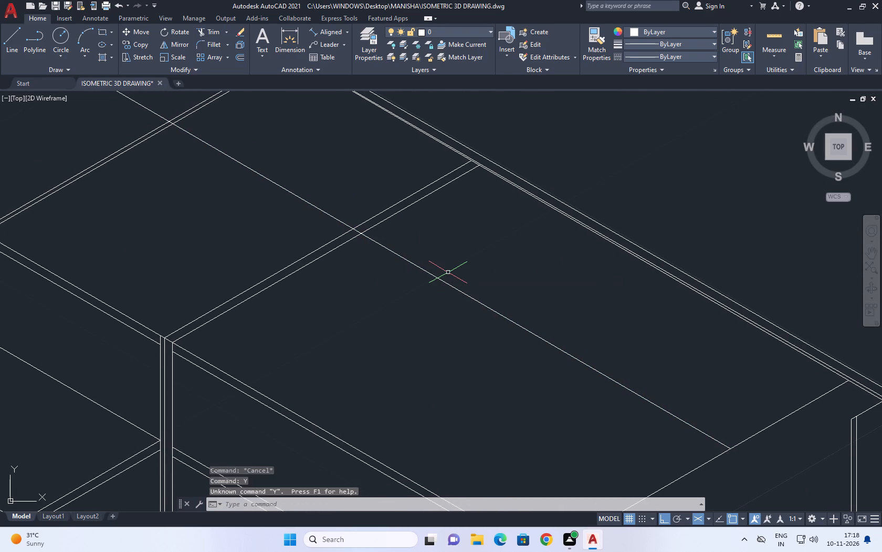
text(TR)
key(space)
scroll(350, 220, up, 3)
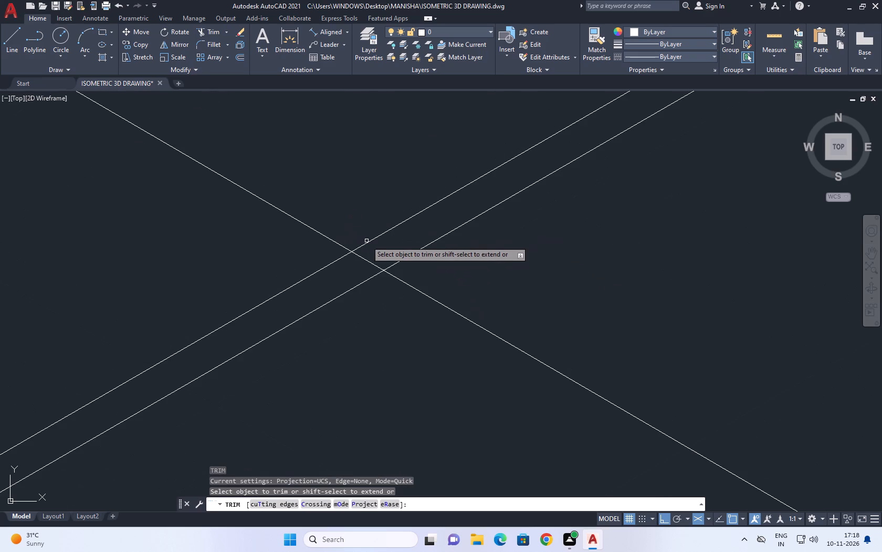
click(369, 258)
click(359, 265)
scroll(396, 251, down, 4)
key(Escape)
Copy the long line segment right of the middle cross wall by 0.226 at 210° towards the front parapet.
click(455, 289)
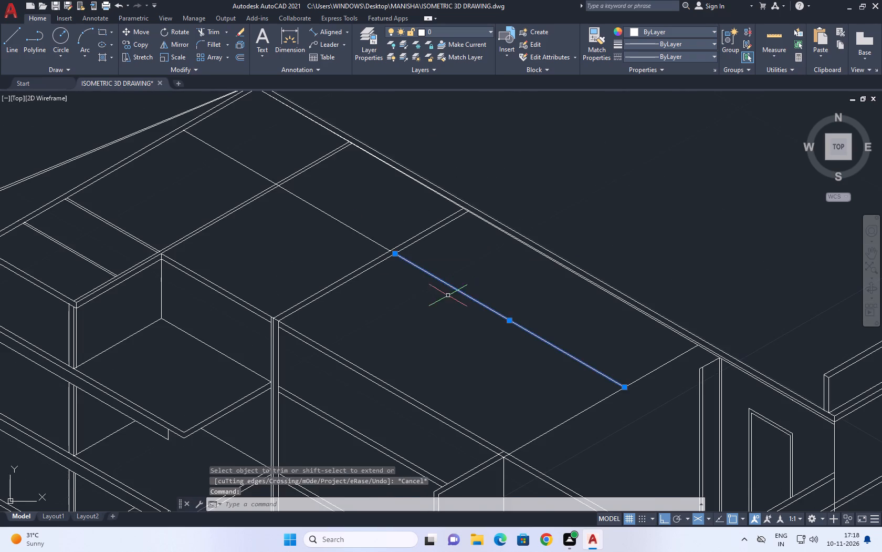
middle_drag(451, 300, 469, 262)
text(CO)
key(space)
click(470, 252)
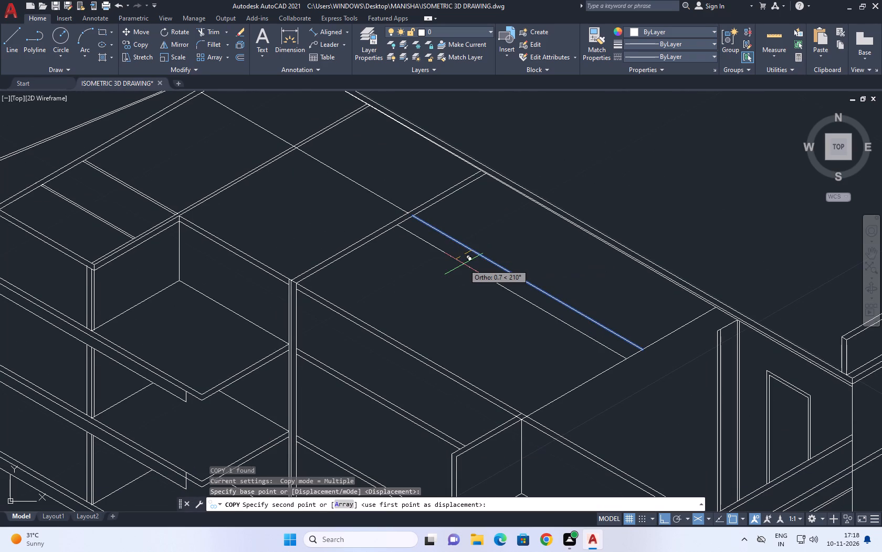
text(0.)
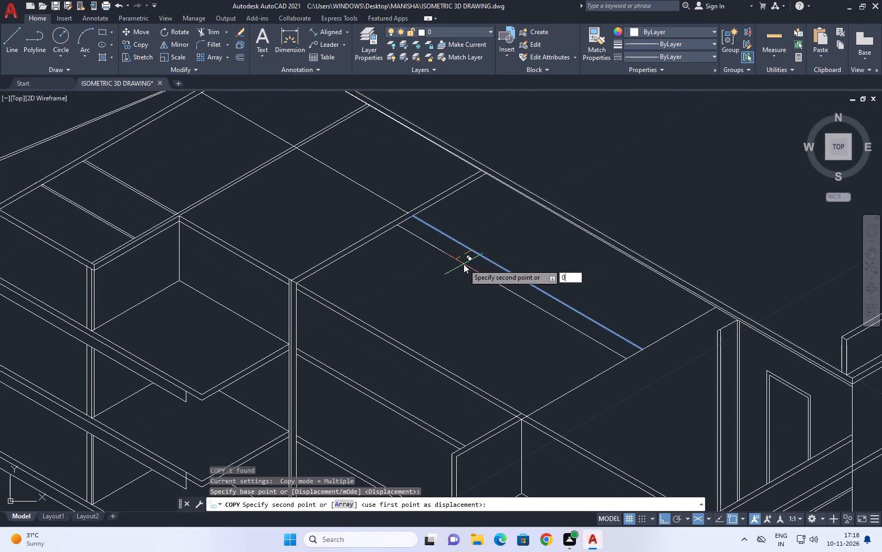
key(2)
text(26)
key(Return)
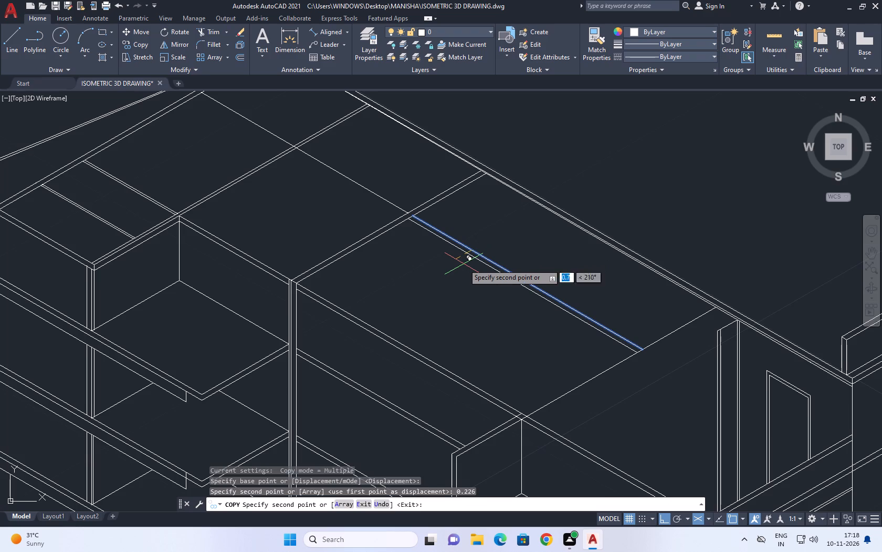
key(Escape)
Copy the new partition line straight down by 0.226 in the right isoplane to show the wall's lower edge.
scroll(563, 354, up, 2)
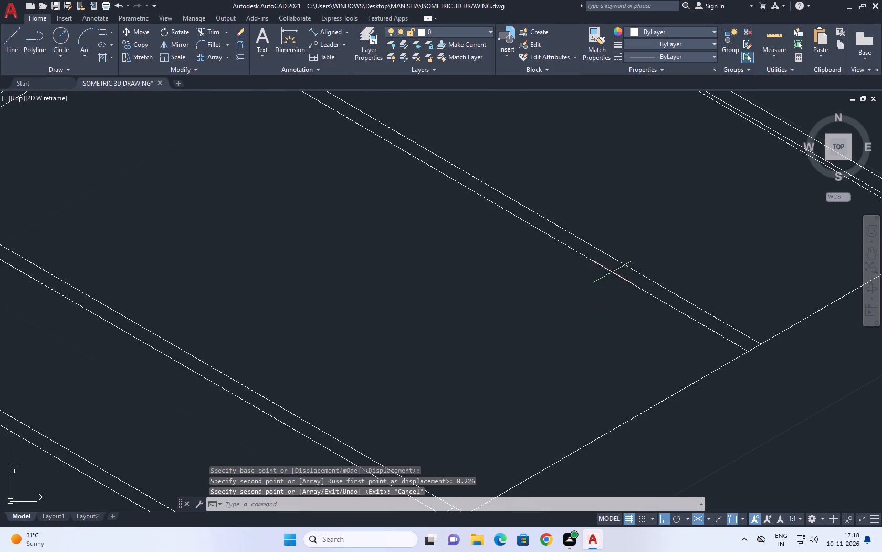
click(613, 271)
key(c)
key(o)
key(space)
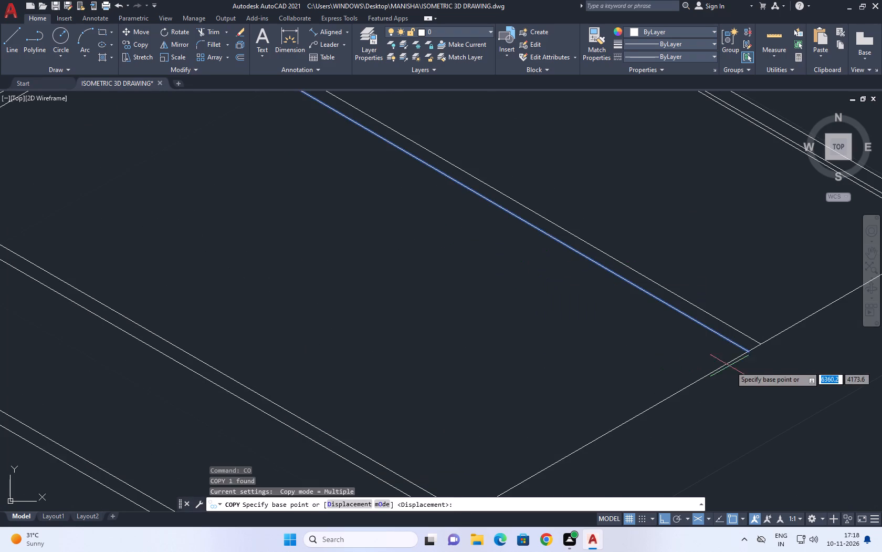
click(751, 353)
key(F5)
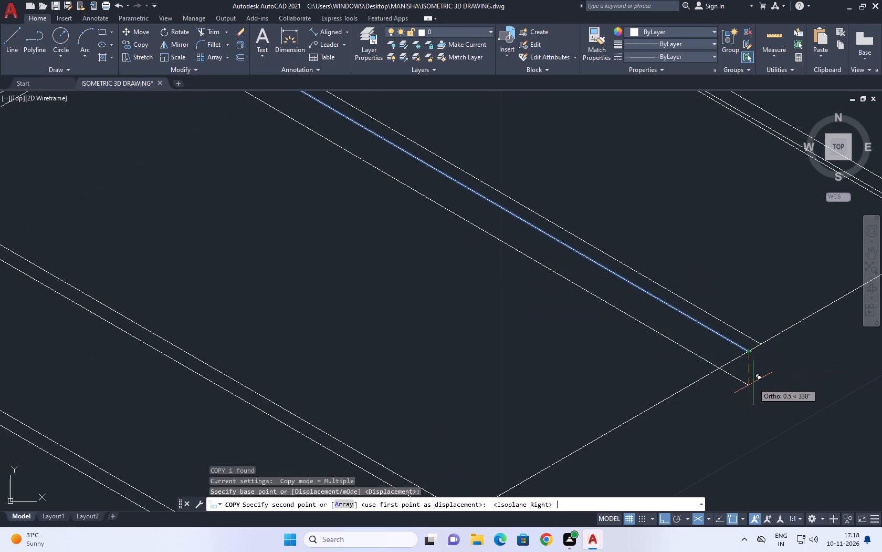
text(0.226)
key(Return)
key(Escape)
middle_drag(763, 388, 763, 404)
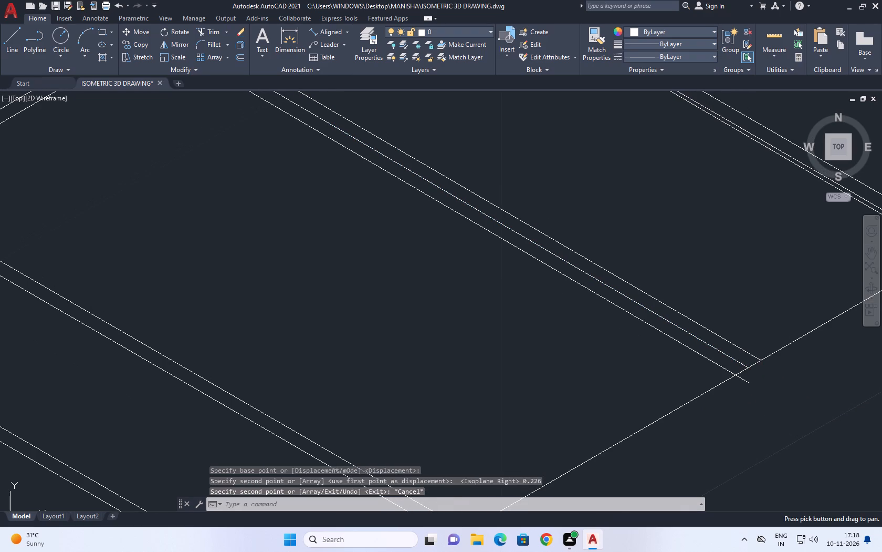
Trim the lower copied line where it overhangs the far cross wall line, keeping that cross wall line whole.
text(TR)
key(space)
click(751, 382)
drag(717, 386, 717, 394)
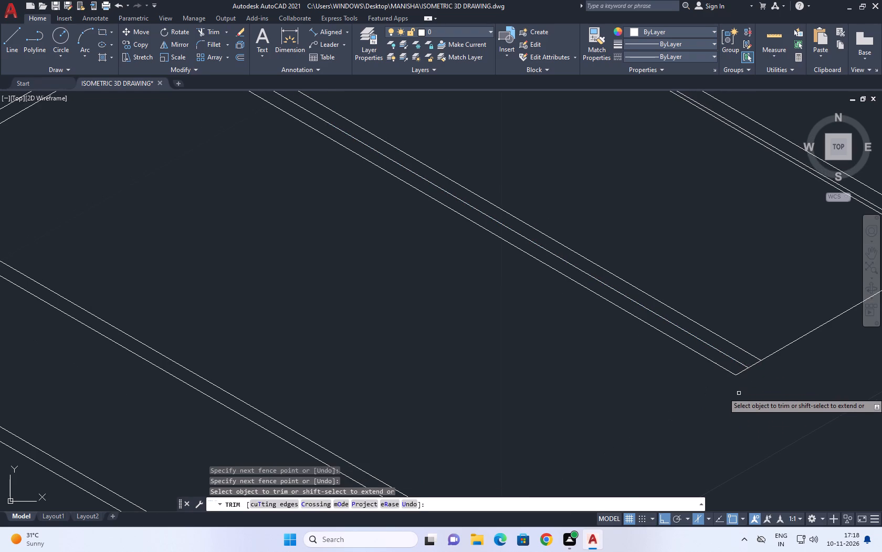
scroll(741, 382, down, 2)
key(ctrl+z)
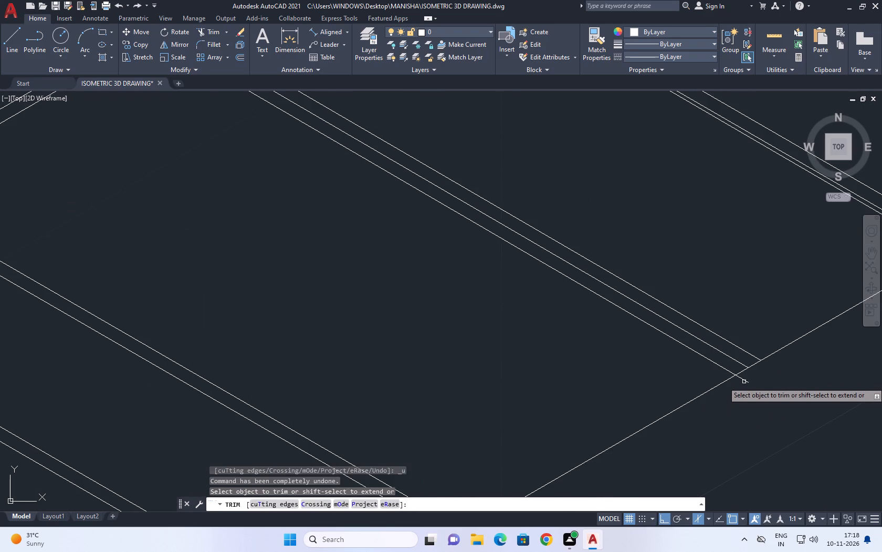
click(748, 377)
click(738, 390)
scroll(738, 388, down, 2)
key(Escape)
Draw a vertical line closing the partition's end at the middle cross wall, joining its front top line to the lower line.
scroll(501, 230, up, 1)
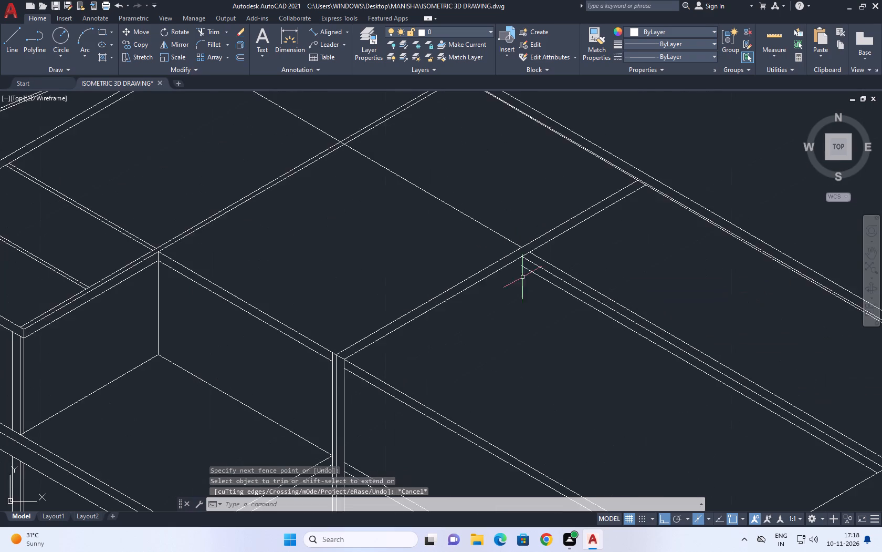
scroll(528, 281, up, 2)
key(l)
key(space)
scroll(516, 236, up, 2)
click(502, 189)
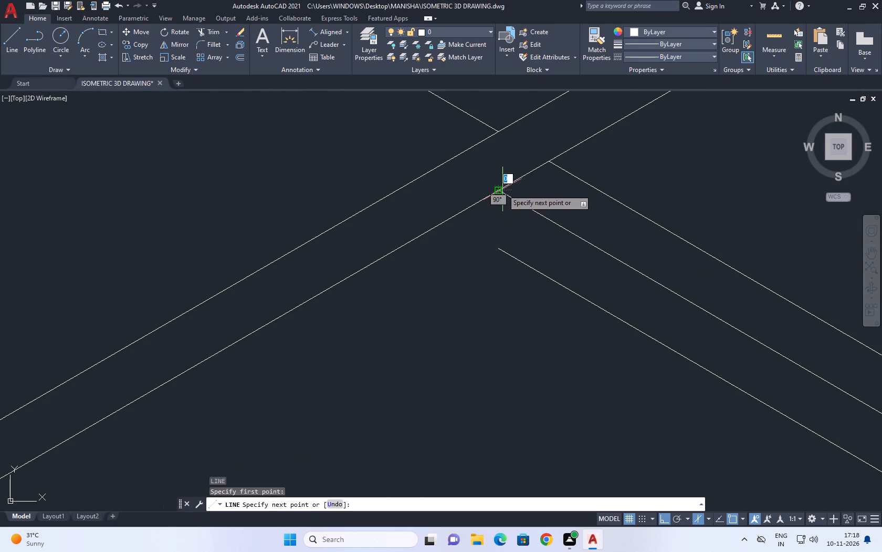
click(500, 246)
scroll(502, 231, down, 7)
key(Escape)
Delete the leftover long line segment running from the outer left wall to the middle cross wall.
middle_click(555, 282)
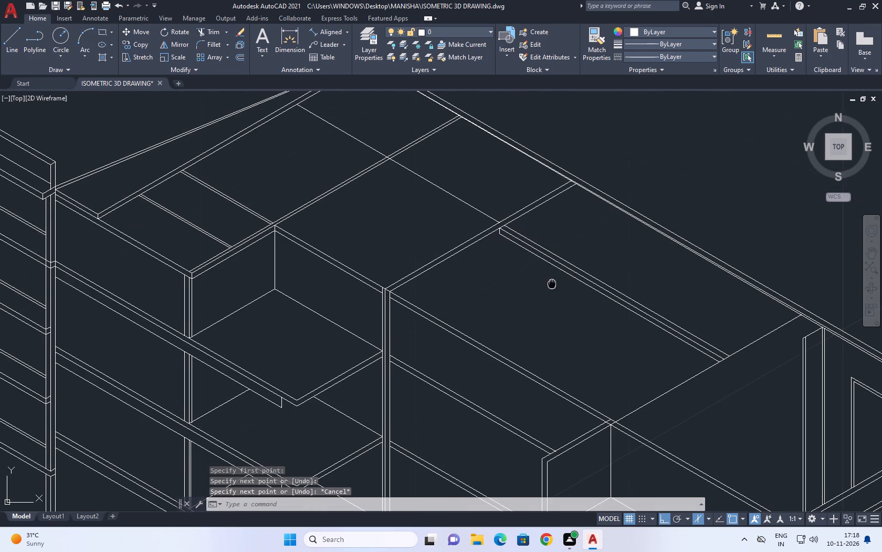
middle_drag(673, 342, 631, 342)
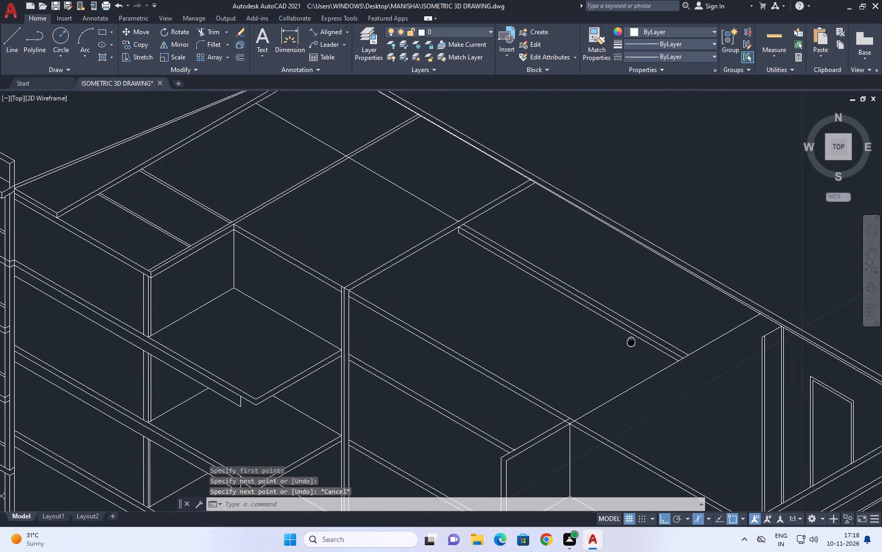
middle_drag(631, 342, 629, 342)
scroll(629, 342, down, 1)
middle_drag(613, 315, 644, 338)
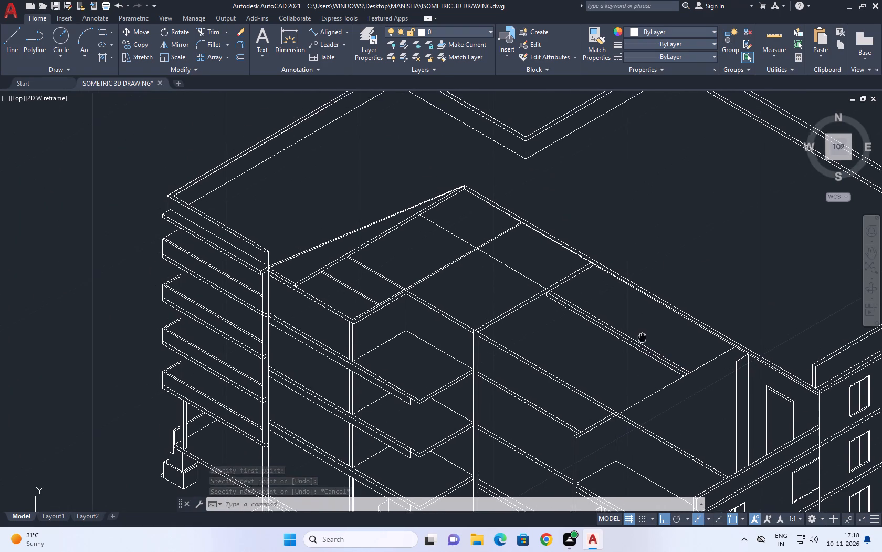
middle_drag(644, 338, 690, 357)
scroll(576, 293, up, 2)
click(576, 288)
drag(553, 302, 547, 307)
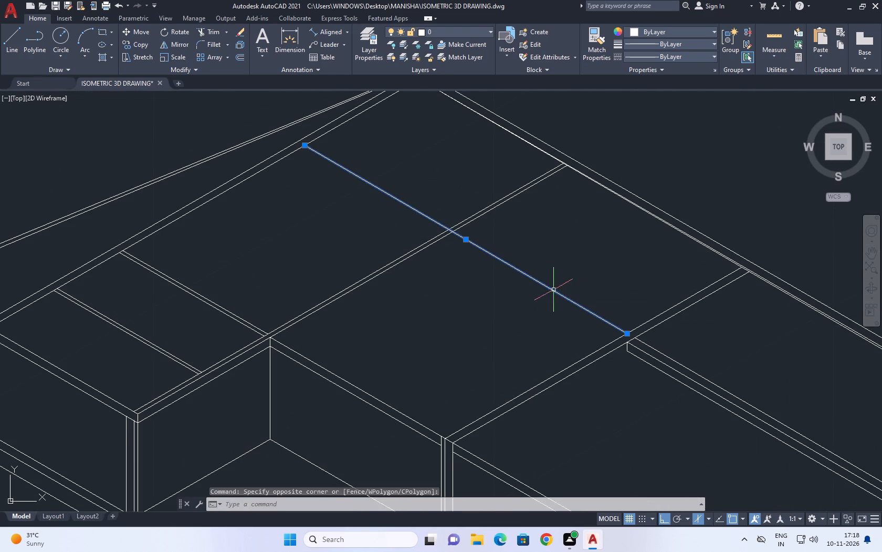
middle_drag(553, 290, 551, 313)
key(Delete)
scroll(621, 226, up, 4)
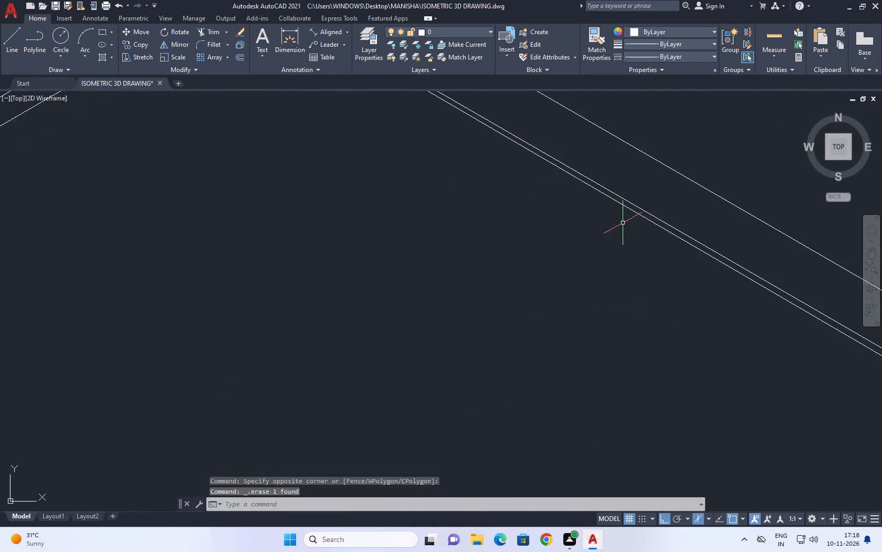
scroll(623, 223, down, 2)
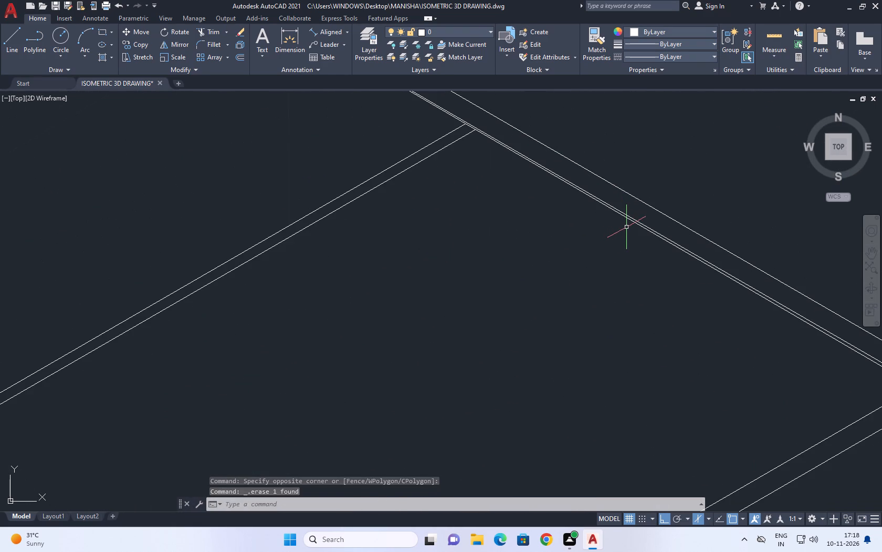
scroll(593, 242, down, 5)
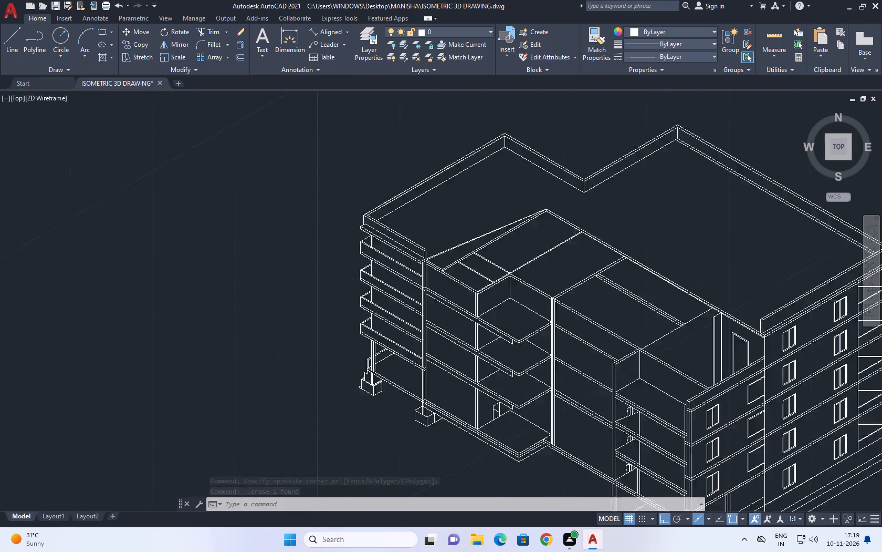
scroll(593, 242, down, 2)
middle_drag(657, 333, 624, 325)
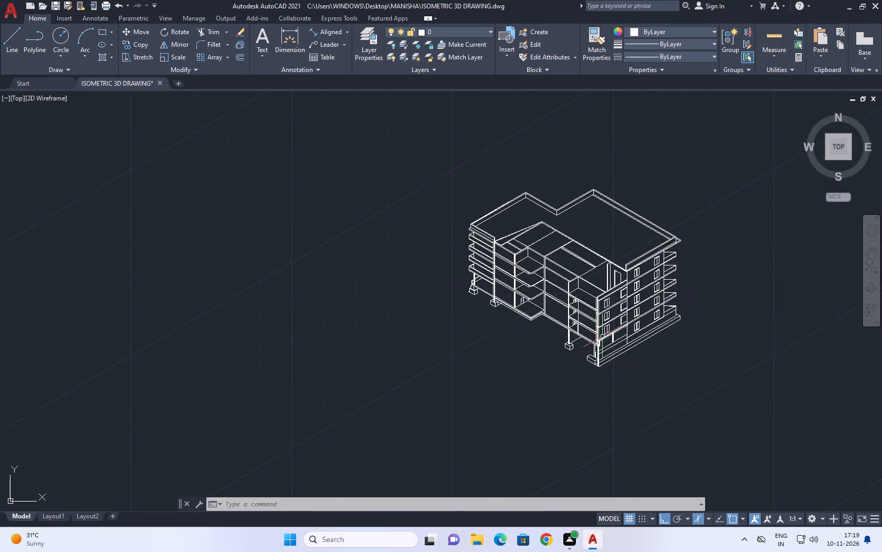
Draw a line about 1.4 long at 330° in the left isoplane, starting on the projecting ground slab's short lower edge, for a column footing.
scroll(529, 321, up, 1)
middle_drag(553, 324, 560, 336)
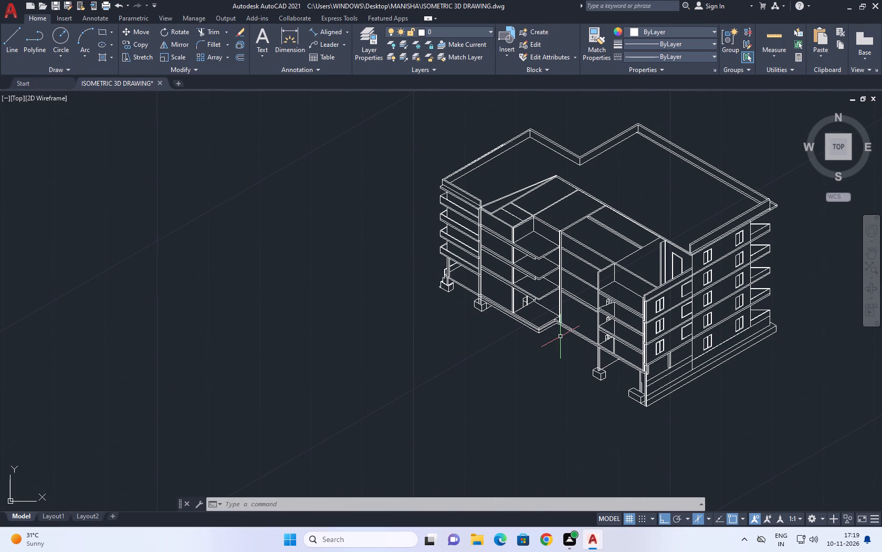
scroll(544, 319, up, 4)
scroll(587, 389, up, 1)
middle_drag(587, 389, 554, 362)
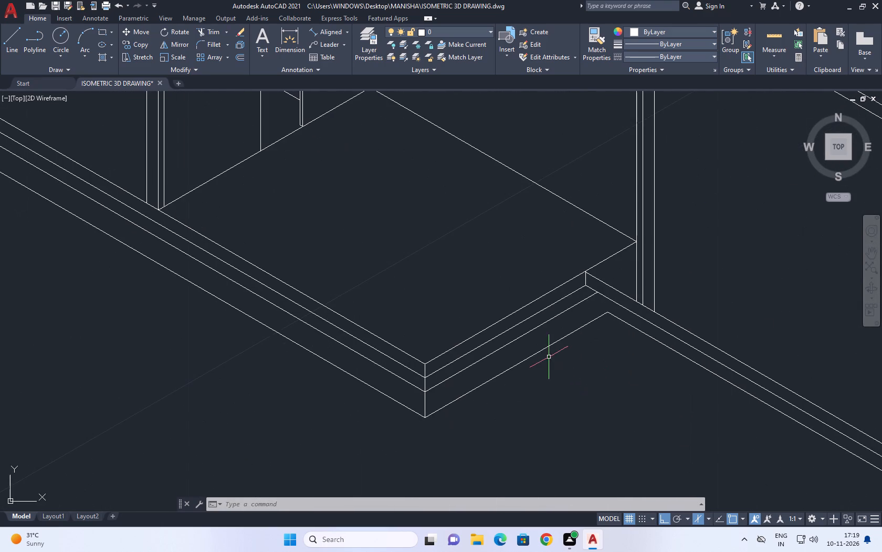
key(l)
key(space)
middle_drag(554, 401, 544, 354)
click(526, 309)
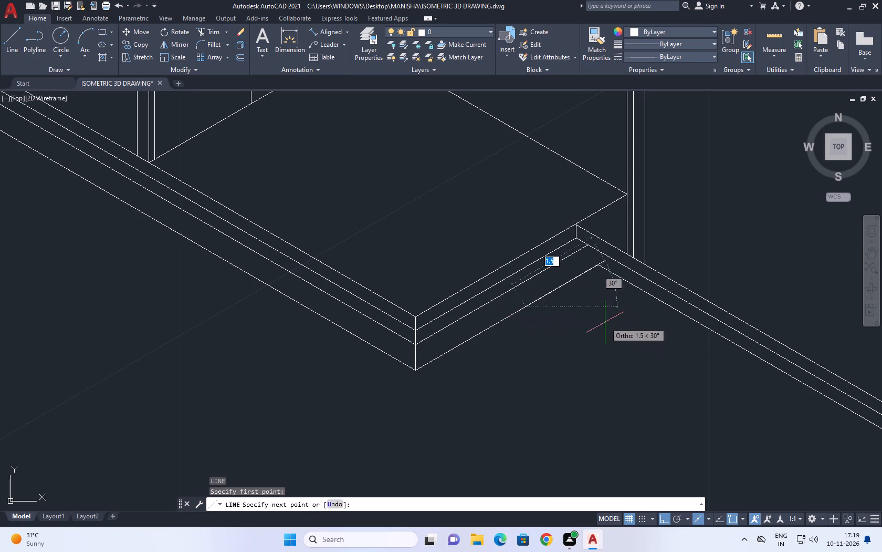
key(F5)
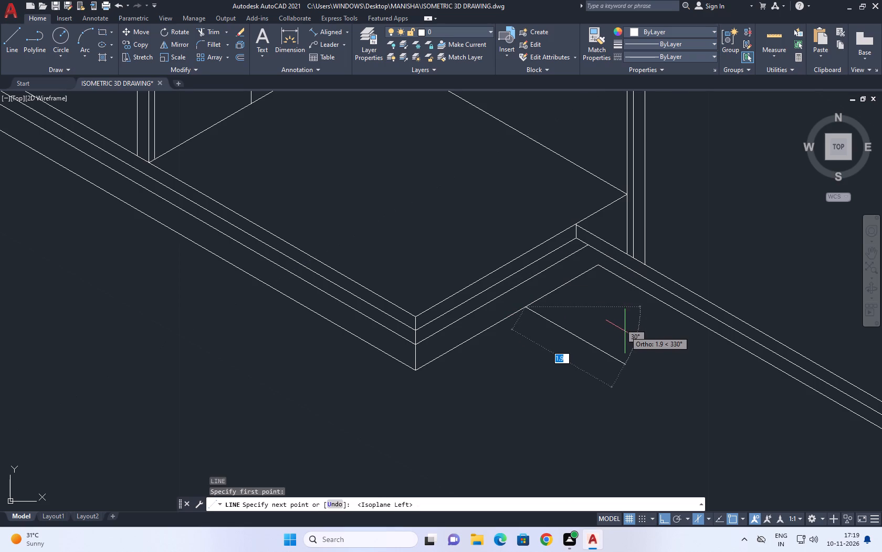
scroll(600, 333, up, 2)
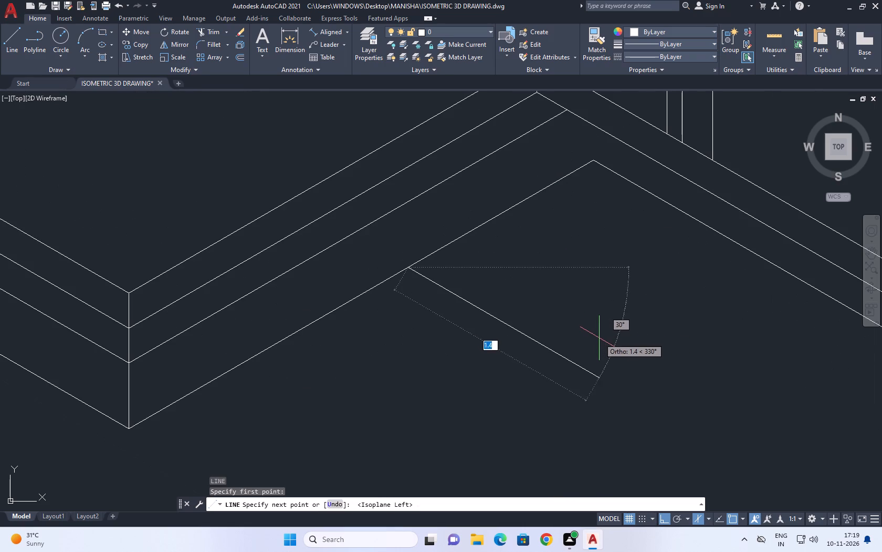
click(599, 339)
key(space)
Draw a vertical line down from the inner corner of the ground slab's lower edge, crossing the new footing line.
key(space)
click(593, 164)
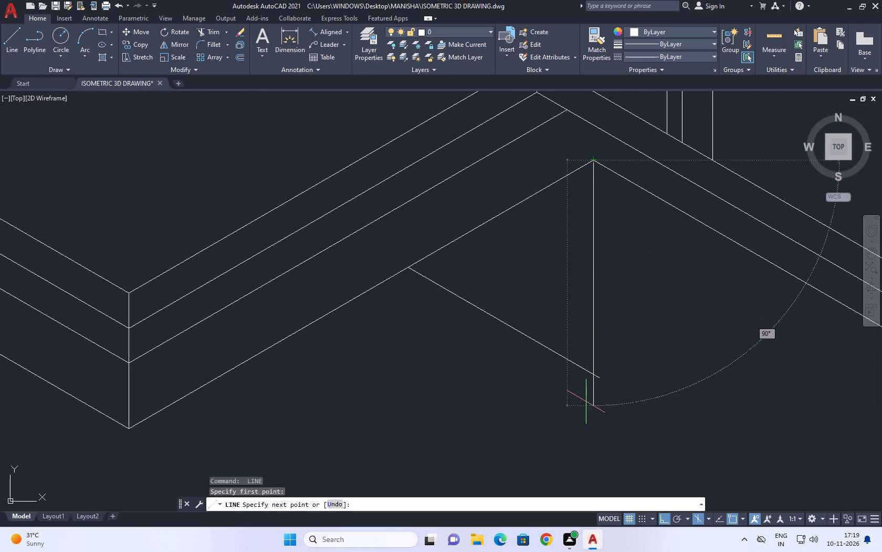
click(586, 402)
key(space)
In the top isoplane, draw a 30° line from the crossing of the two footing lines up past the long front beam.
key(space)
scroll(595, 375, up, 1)
click(591, 374)
scroll(622, 356, down, 2)
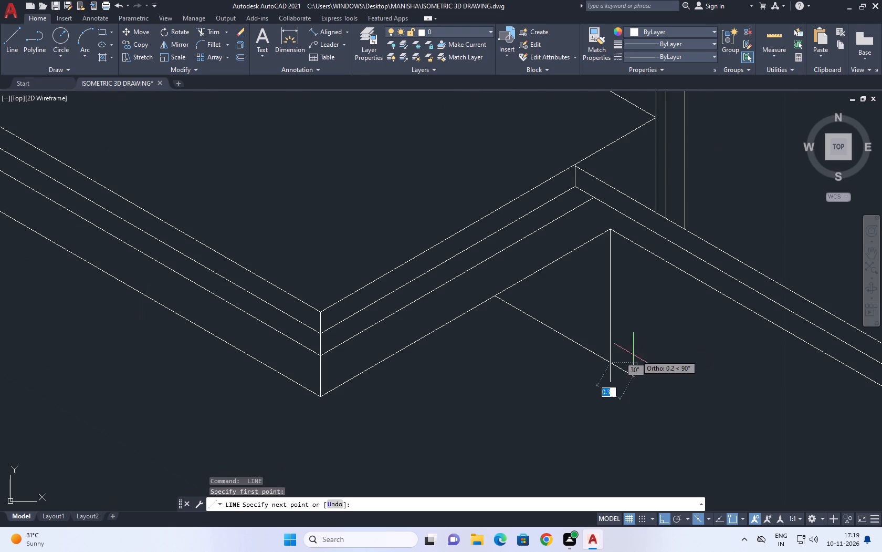
key(F5)
click(786, 248)
key(Escape)
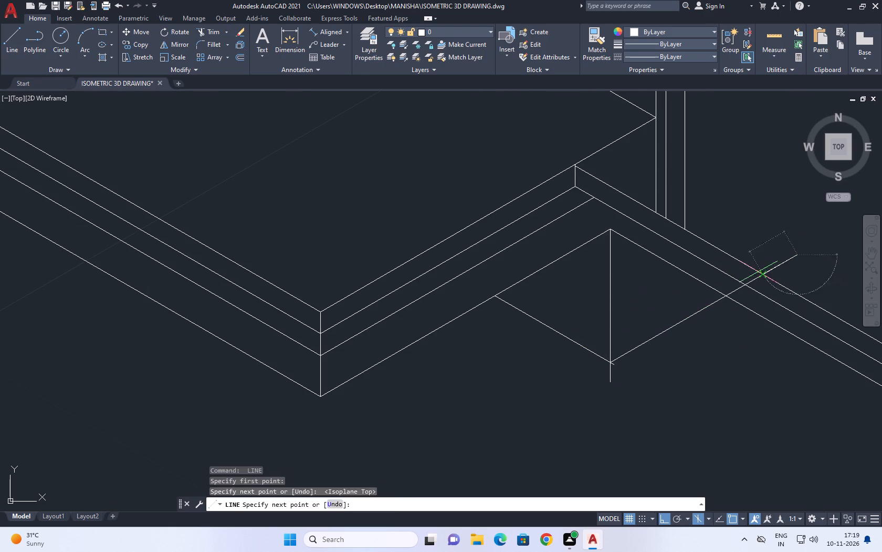
Trim the short overhangs of the vertical and 330° lines beyond the footing's bottom corner.
middle_drag(671, 322, 638, 324)
text(TR)
key(space)
scroll(583, 369, up, 2)
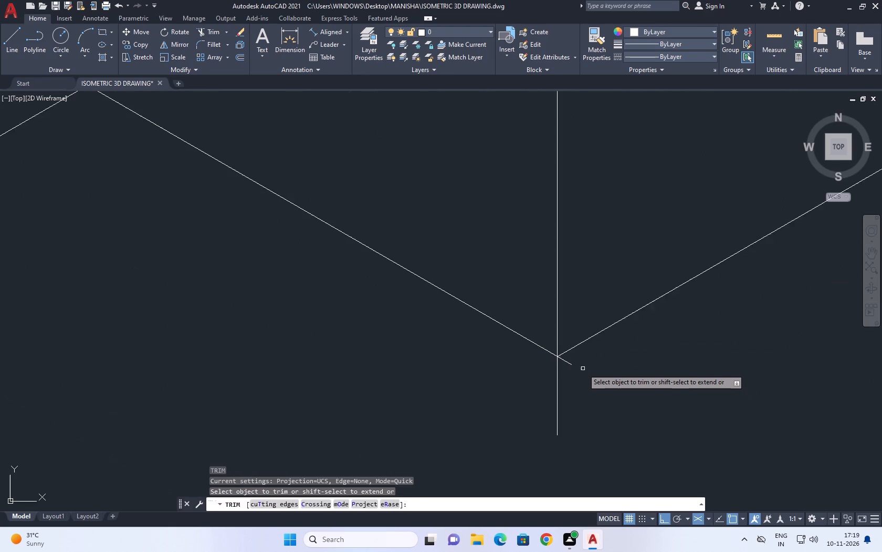
scroll(583, 369, up, 3)
click(566, 350)
click(465, 382)
scroll(506, 370, down, 6)
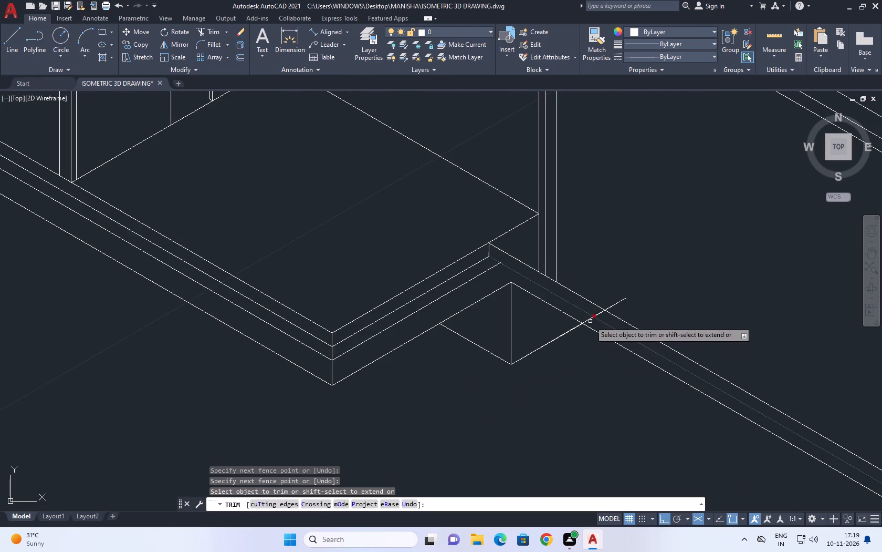
Trim away the 30° footing line where it runs beyond the lower edge of the long front beam.
scroll(586, 319, up, 3)
click(585, 325)
click(625, 307)
click(624, 296)
click(687, 274)
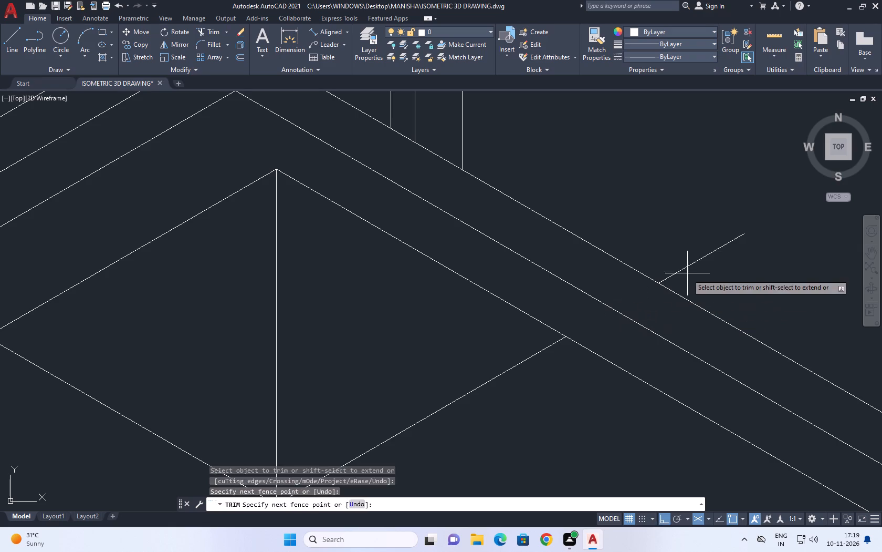
click(645, 246)
scroll(535, 283, down, 5)
key(space)
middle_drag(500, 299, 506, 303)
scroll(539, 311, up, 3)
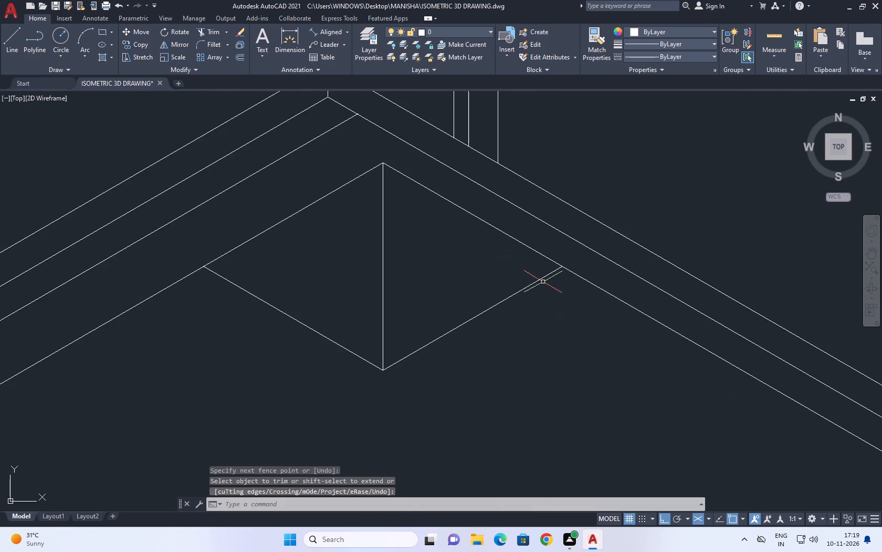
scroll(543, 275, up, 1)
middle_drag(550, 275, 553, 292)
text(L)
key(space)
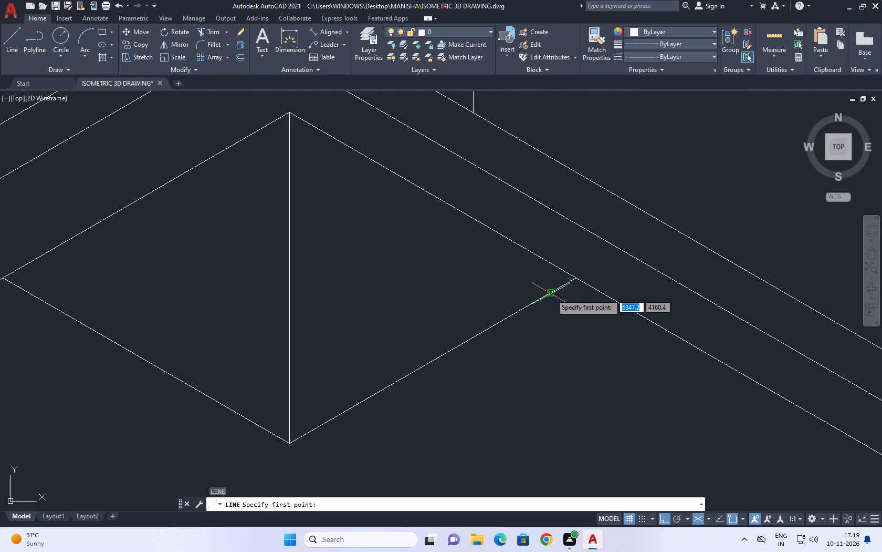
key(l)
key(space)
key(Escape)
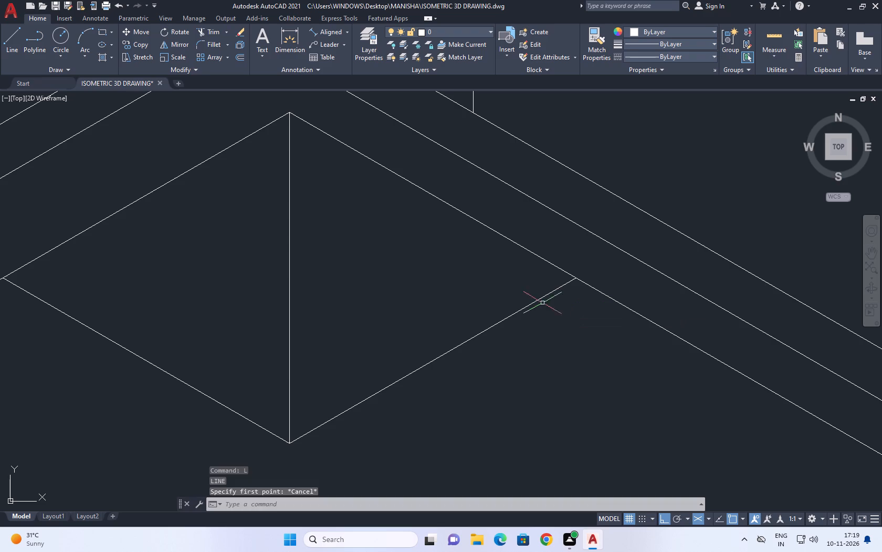
In the right isoplane, draw a short vertical line from near the 30° footing line's upper end up across the beam's lower edge.
text(L)
key(space)
click(551, 294)
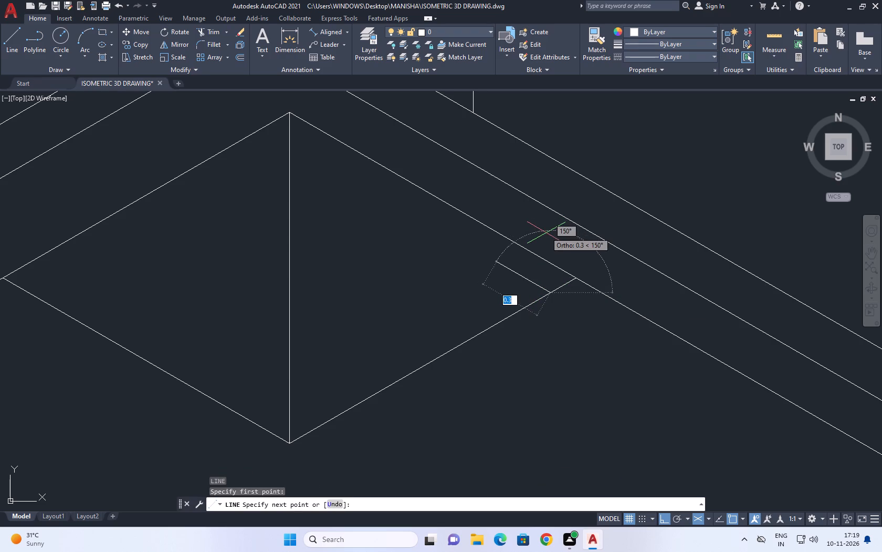
key(F5)
click(545, 226)
key(Escape)
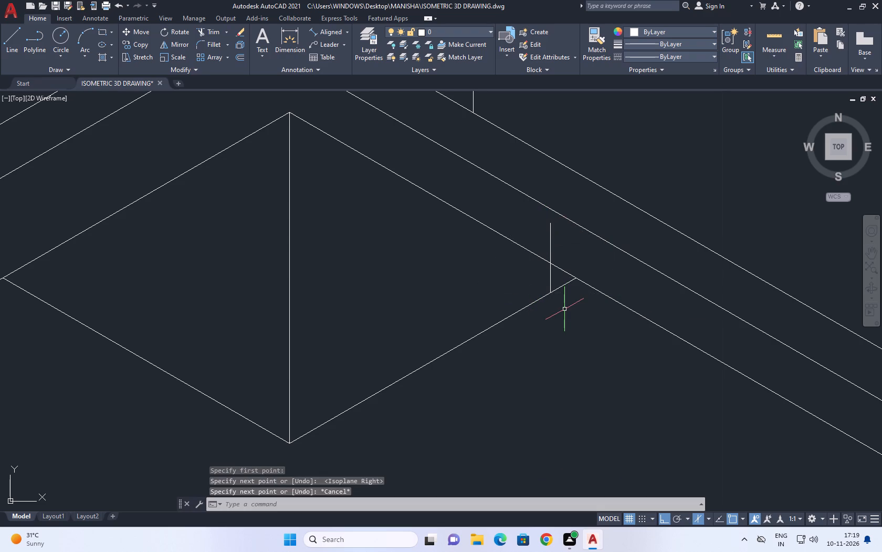
Trim the short vertical line above the beam's lower edge and the leftover end of the 30° footing line beyond it.
text(TR)
key(space)
click(553, 246)
click(544, 233)
click(562, 287)
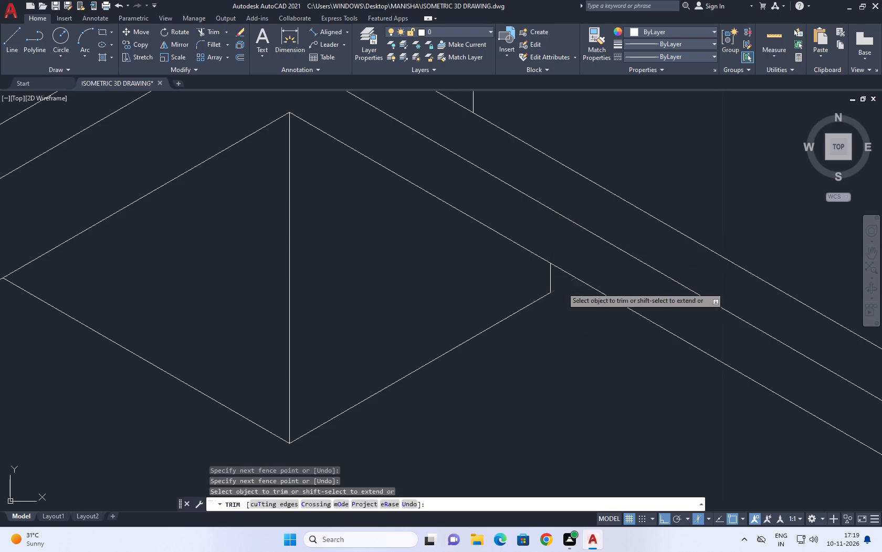
scroll(559, 321, down, 6)
key(Escape)
Hatch the wall behind the topmost side balcony with the AR-B816 brick pattern and ByLayer colour.
middle_drag(578, 325, 582, 331)
scroll(582, 331, down, 2)
middle_drag(540, 342, 642, 343)
middle_drag(629, 319, 637, 352)
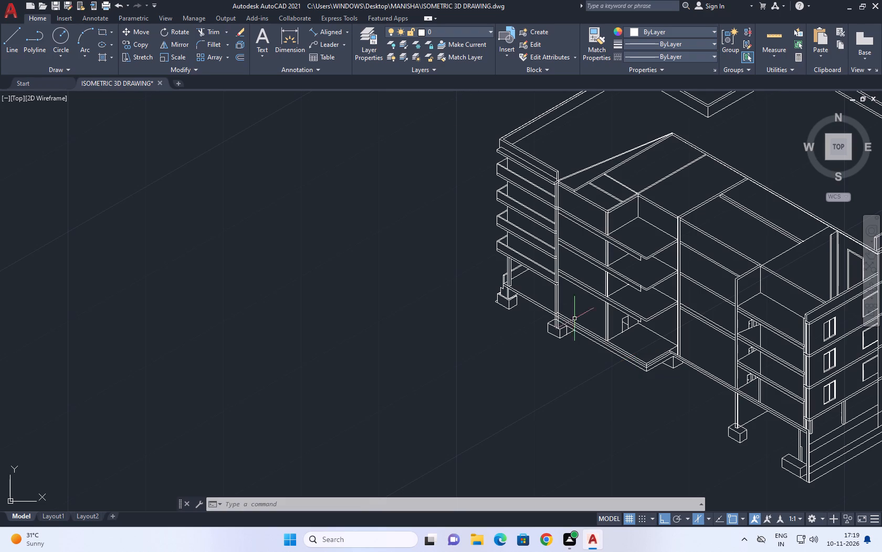
middle_drag(575, 209, 553, 241)
scroll(473, 205, up, 3)
middle_drag(673, 218, 650, 228)
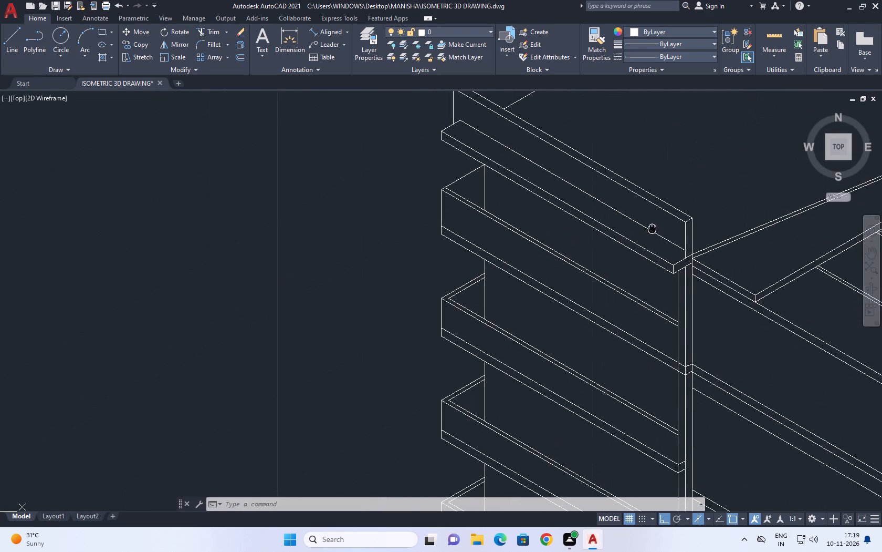
middle_drag(650, 228, 638, 229)
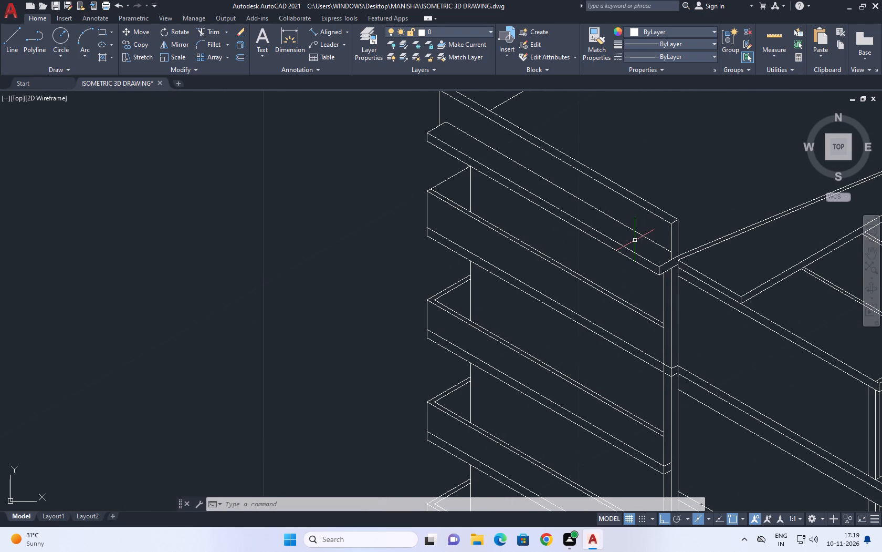
middle_drag(486, 248, 494, 261)
middle_drag(568, 287, 560, 282)
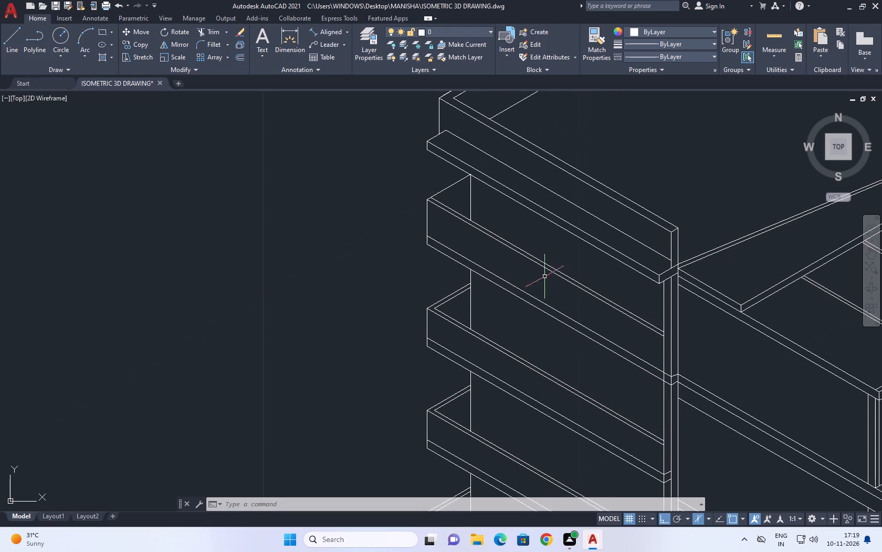
middle_drag(570, 295, 524, 295)
key(h)
key(space)
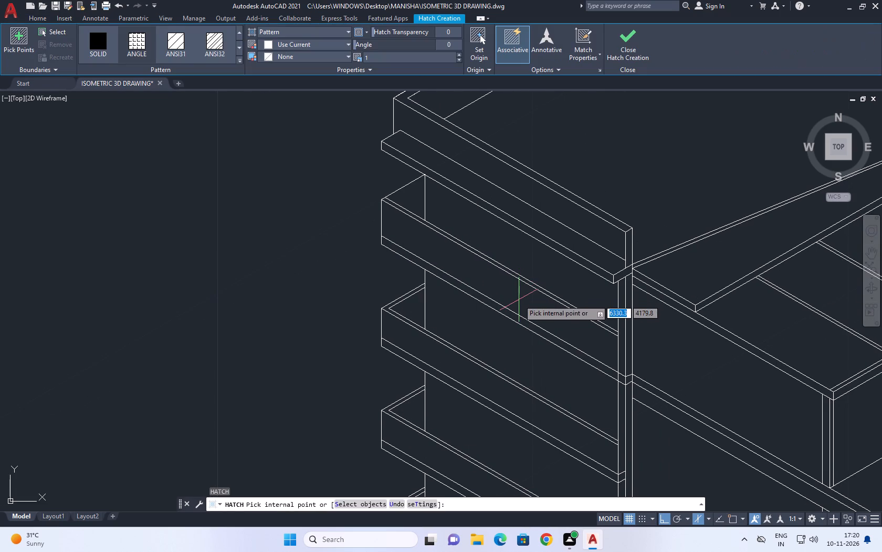
click(306, 42)
click(305, 61)
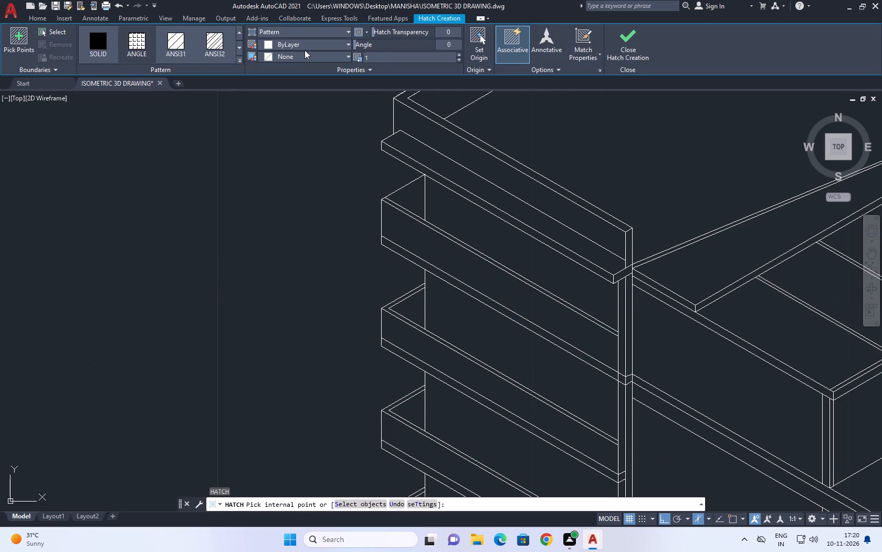
click(307, 46)
click(320, 46)
scroll(180, 45, down, 2)
click(178, 43)
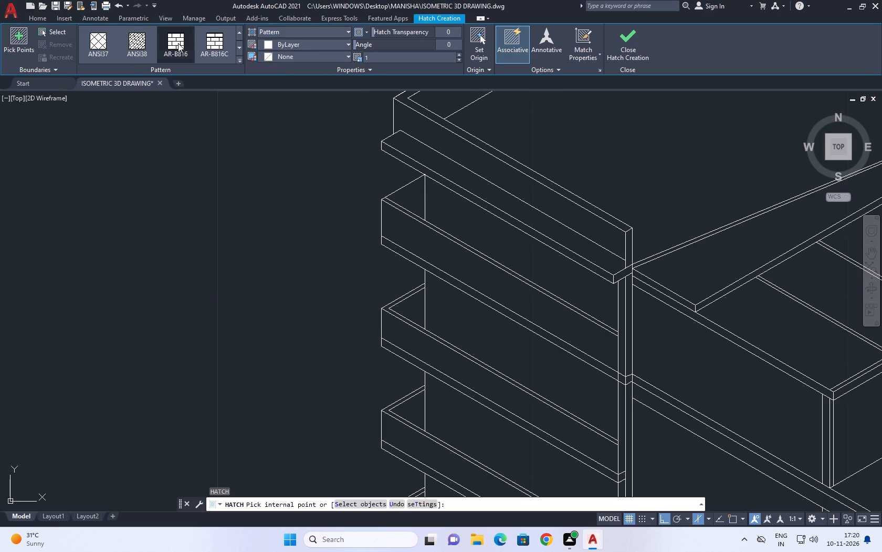
click(562, 269)
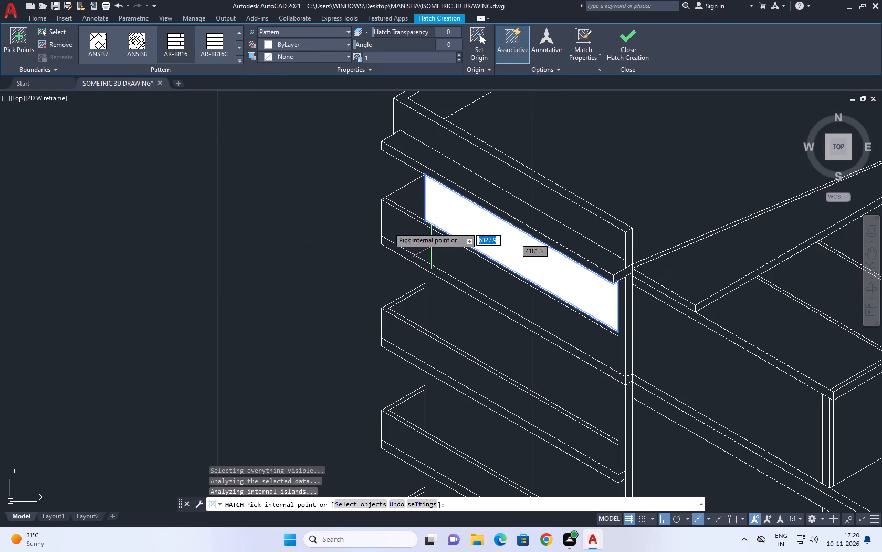
Set the balcony wall hatch's scale to 0.2 and finish the hatch.
click(388, 62)
click(386, 58)
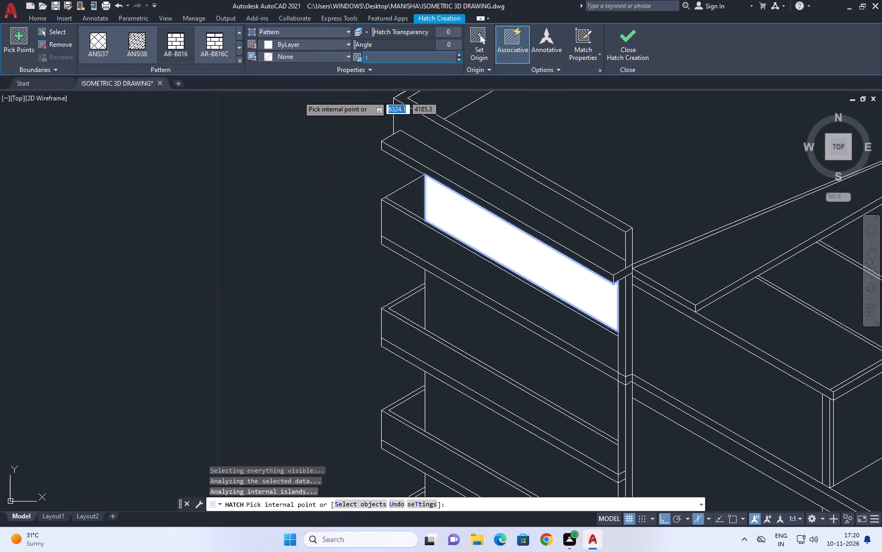
text(0.20)
key(Return)
key(0)
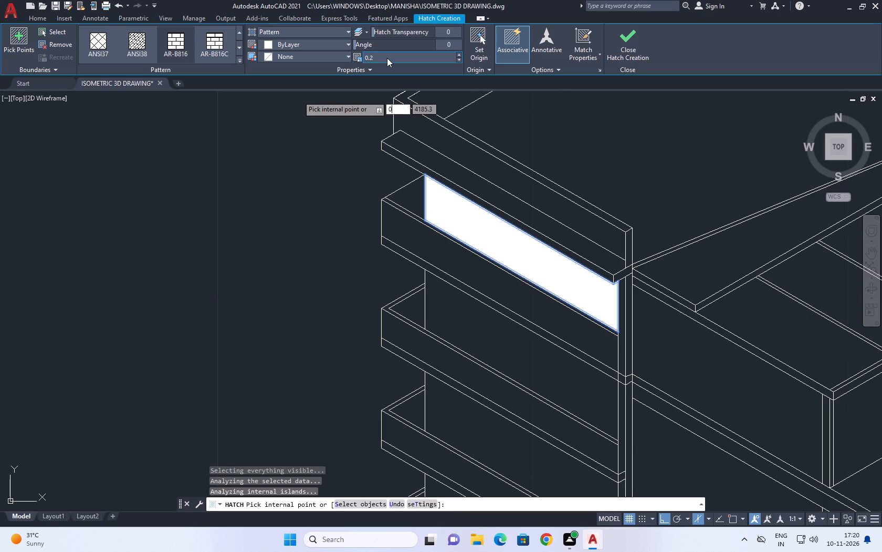
click(516, 250)
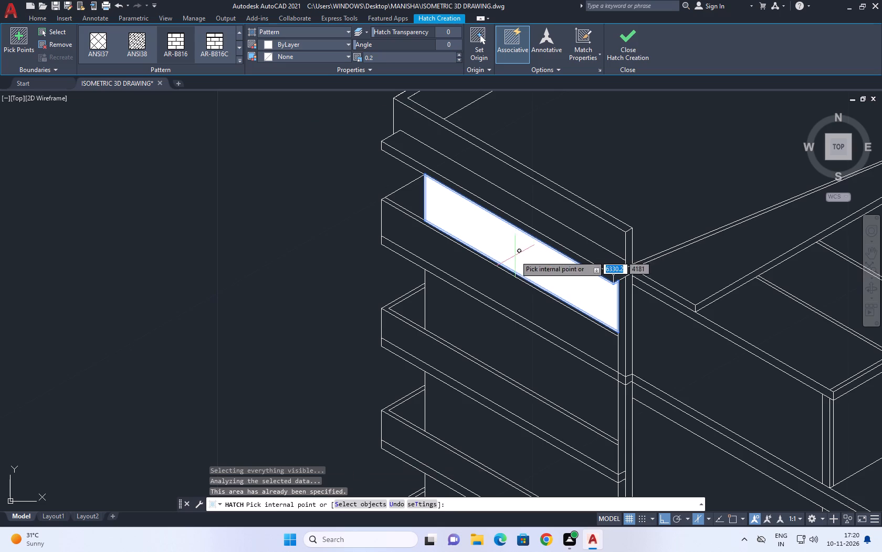
click(534, 255)
key(Escape)
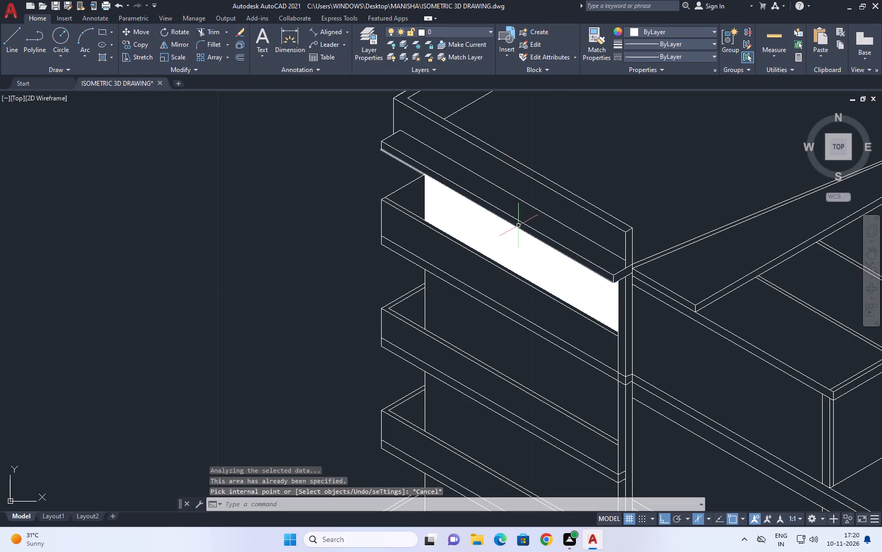
Select the brick hatch behind the topmost side balcony and preview alternative hatch patterns on it.
middle_drag(511, 241, 511, 262)
click(507, 242)
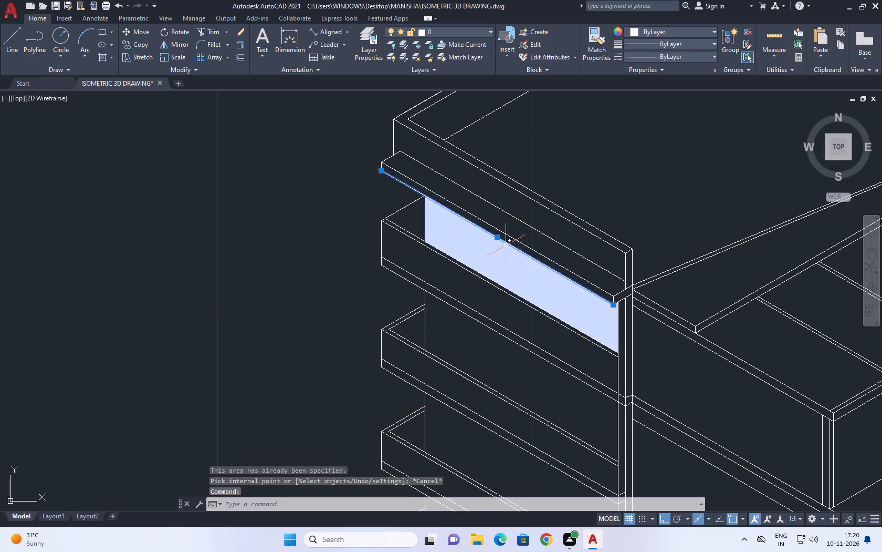
key(Escape)
click(499, 261)
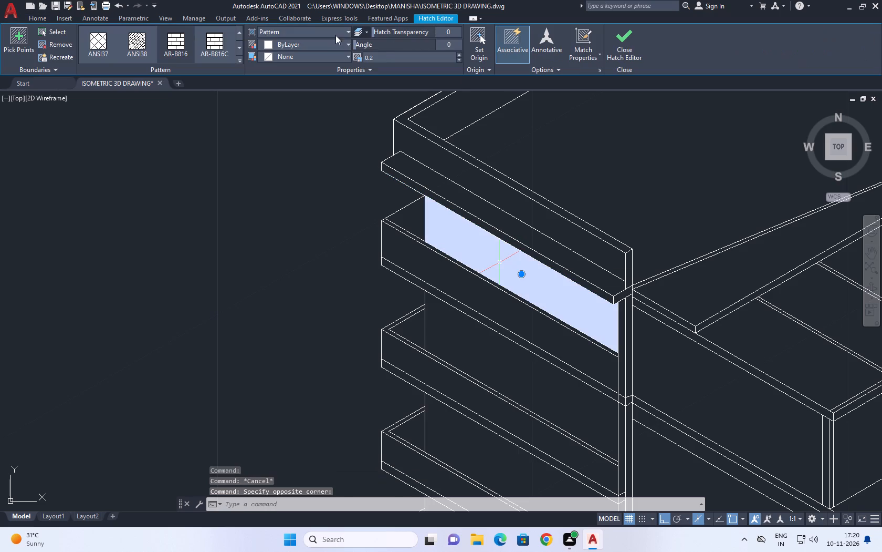
click(381, 56)
scroll(212, 49, down, 1)
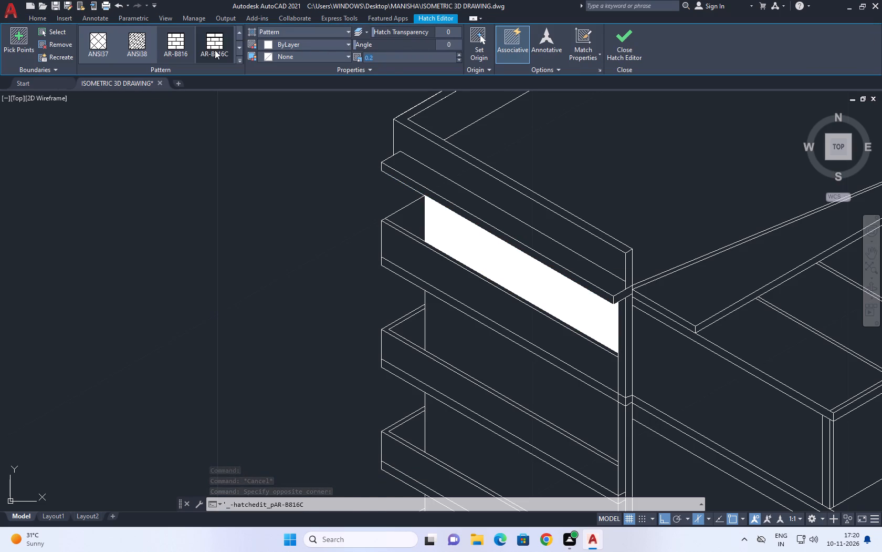
scroll(215, 50, down, 3)
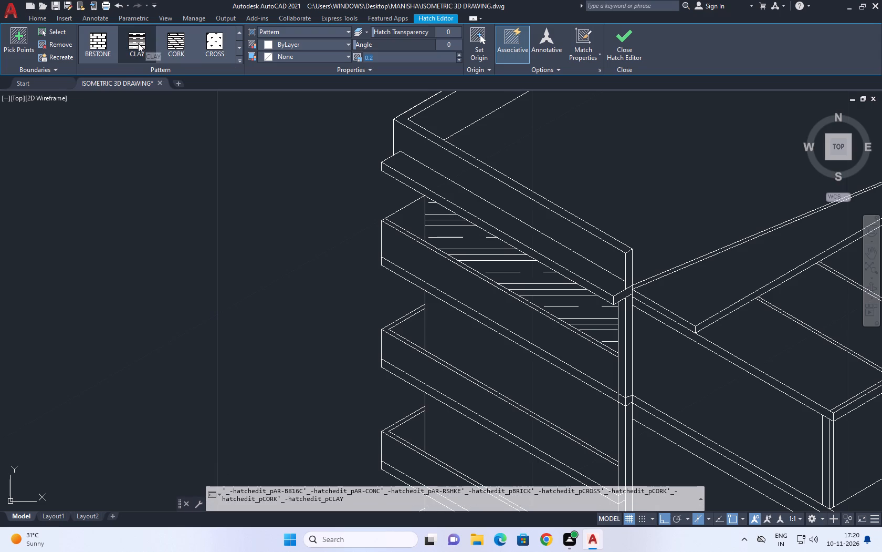
scroll(135, 43, up, 2)
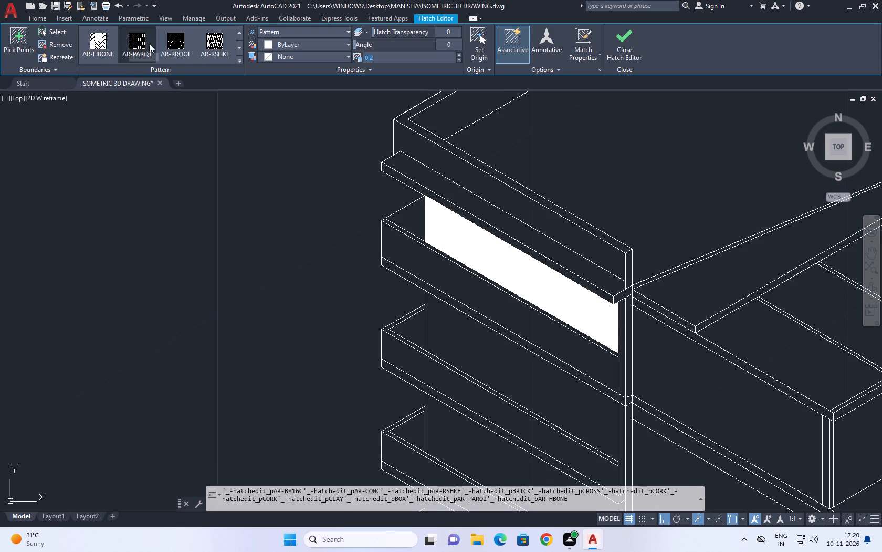
scroll(174, 44, up, 2)
scroll(174, 44, down, 2)
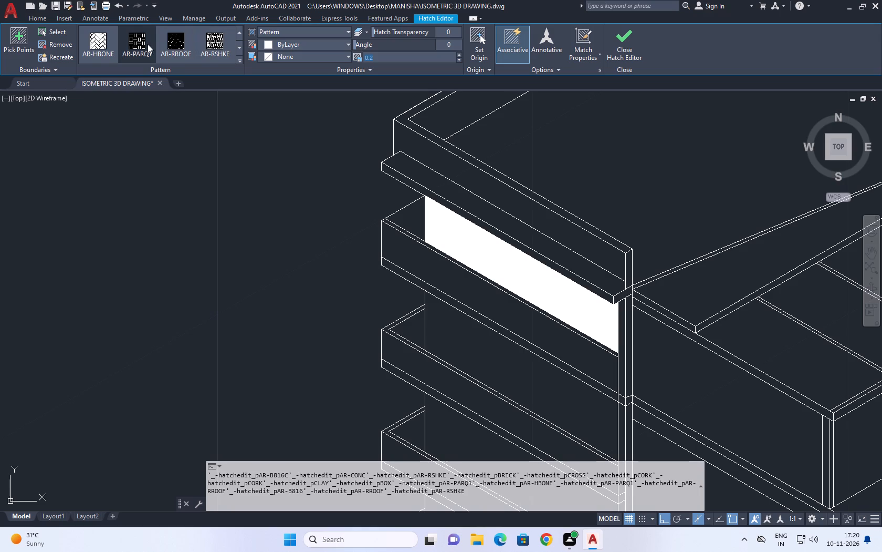
scroll(216, 43, up, 2)
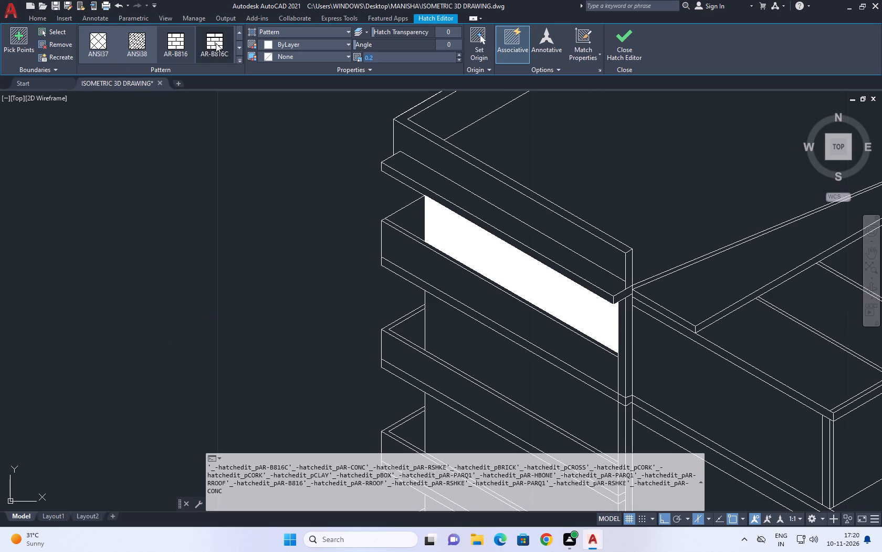
scroll(216, 43, up, 1)
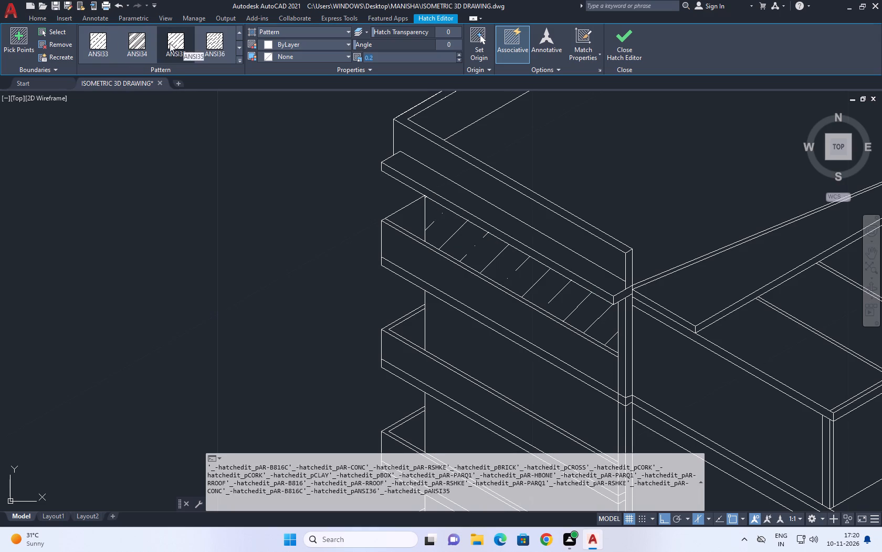
scroll(142, 40, up, 2)
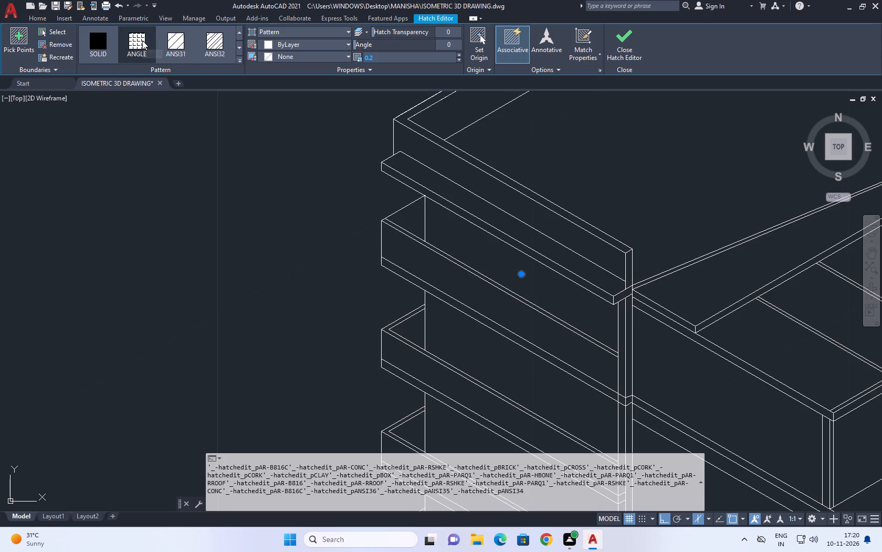
scroll(208, 45, up, 1)
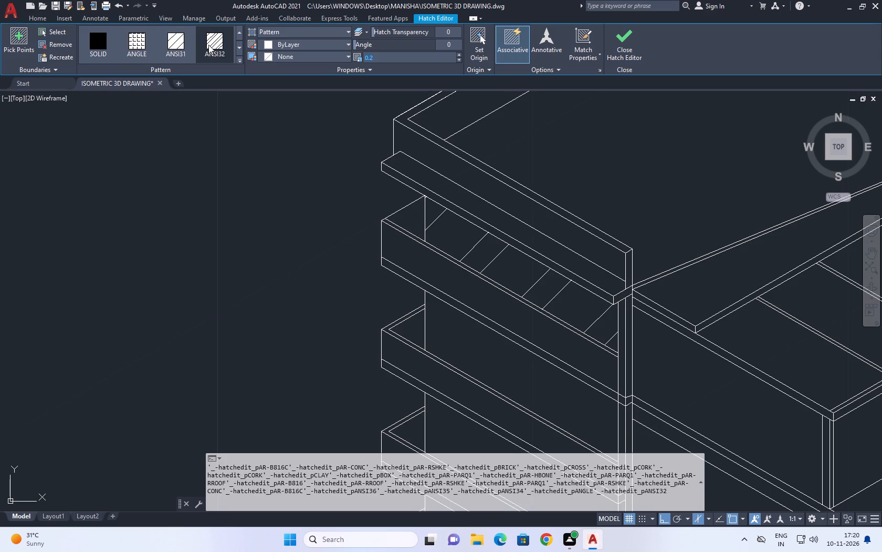
scroll(208, 45, up, 2)
Set the selected balcony wall hatch's scale to 0.02.
click(377, 54)
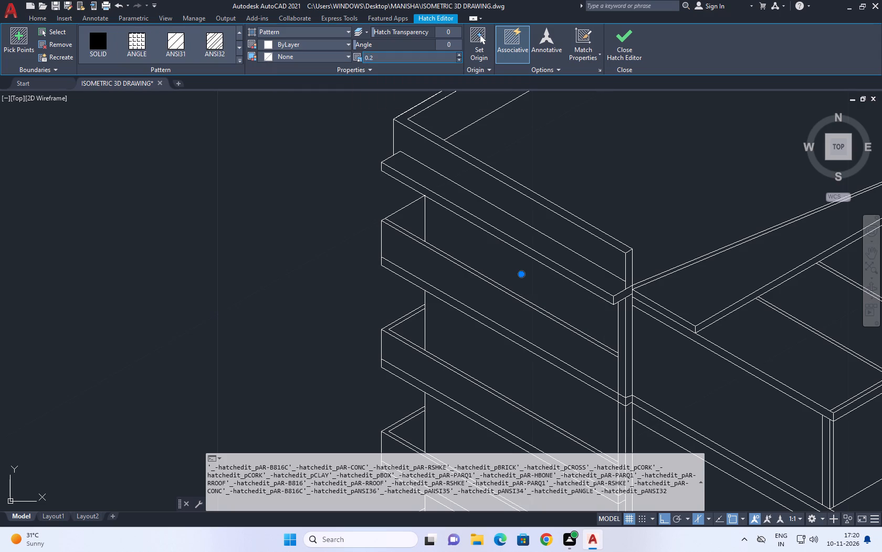
key(BackSpace)
key(BackSpace)
key(BackSpace)
text(0.02)
key(Return)
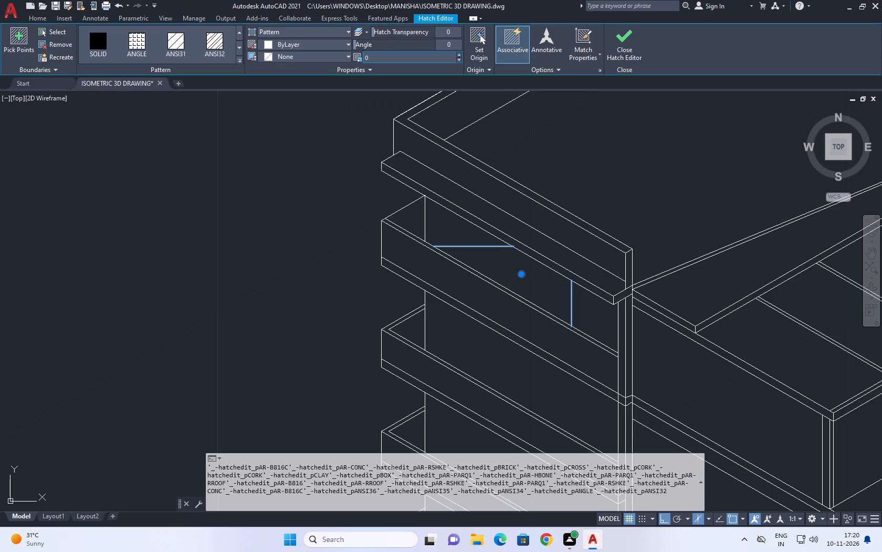
Change the balcony wall hatch's pattern to BRICK.
scroll(172, 52, down, 4)
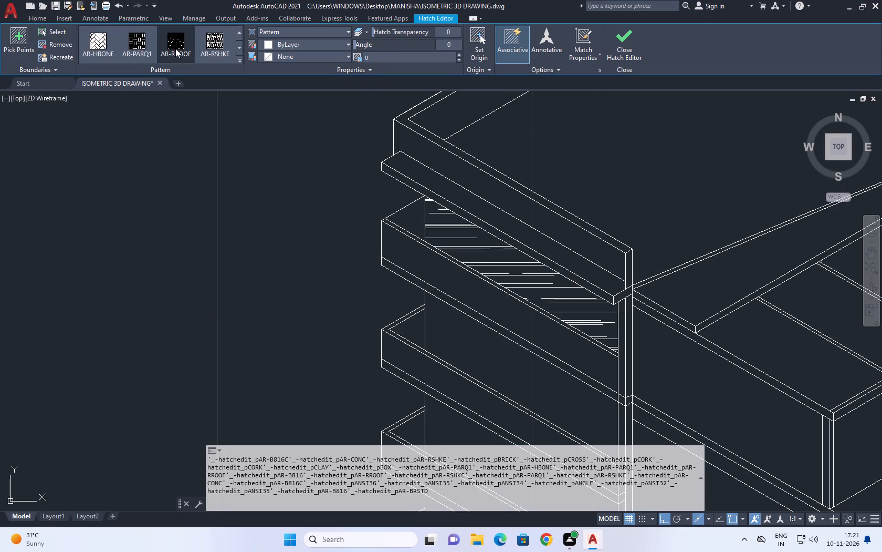
scroll(175, 48, down, 2)
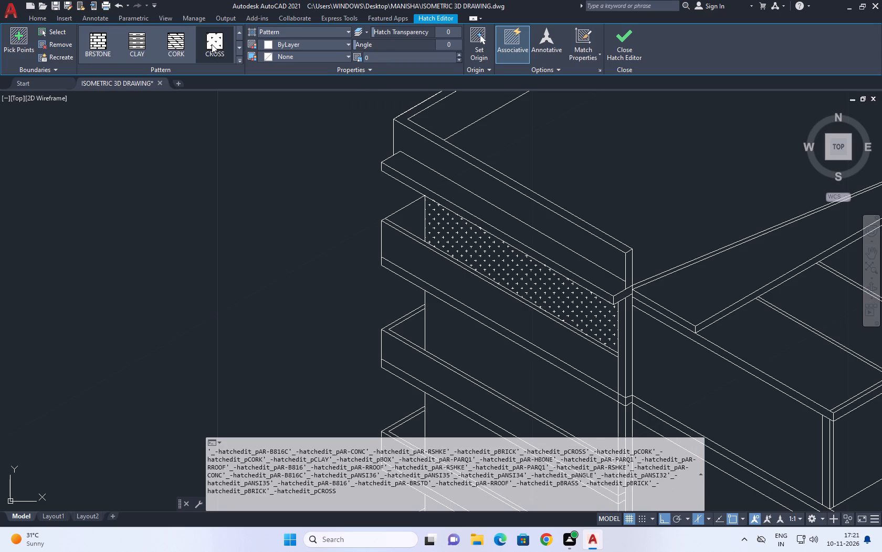
scroll(181, 45, up, 1)
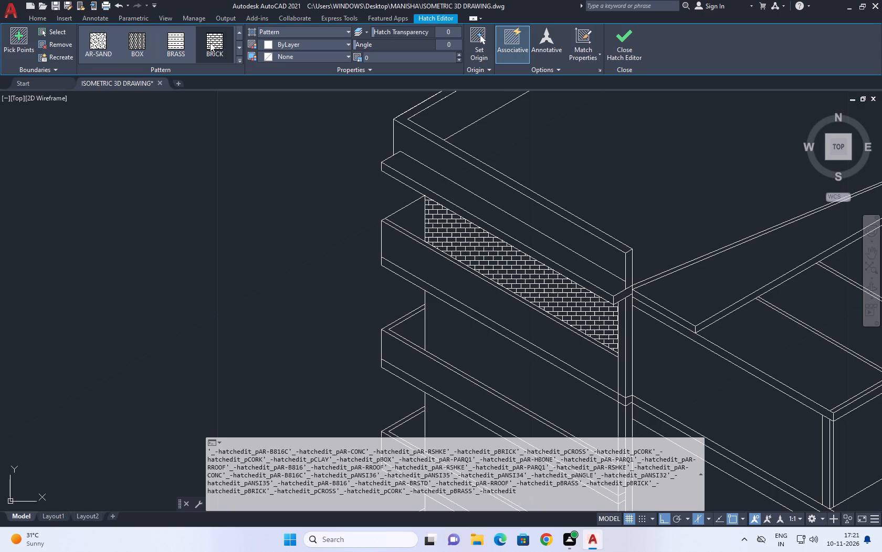
click(214, 43)
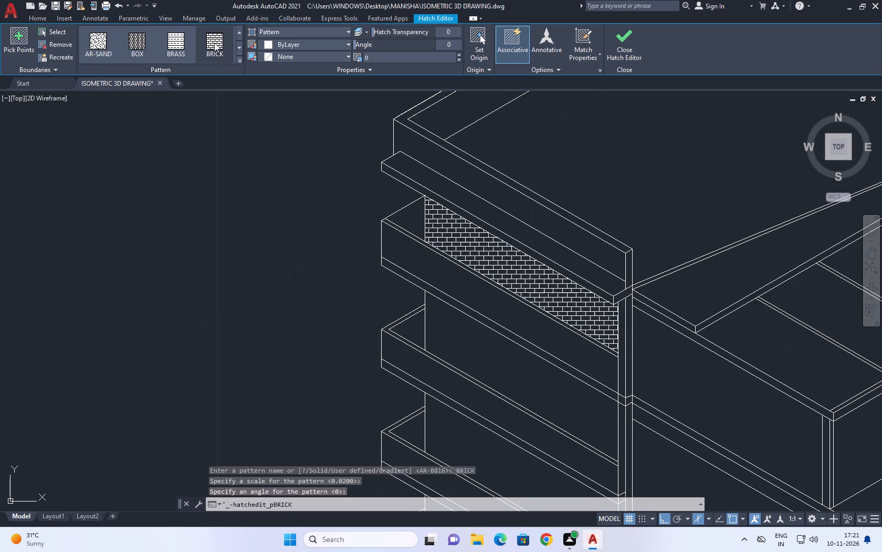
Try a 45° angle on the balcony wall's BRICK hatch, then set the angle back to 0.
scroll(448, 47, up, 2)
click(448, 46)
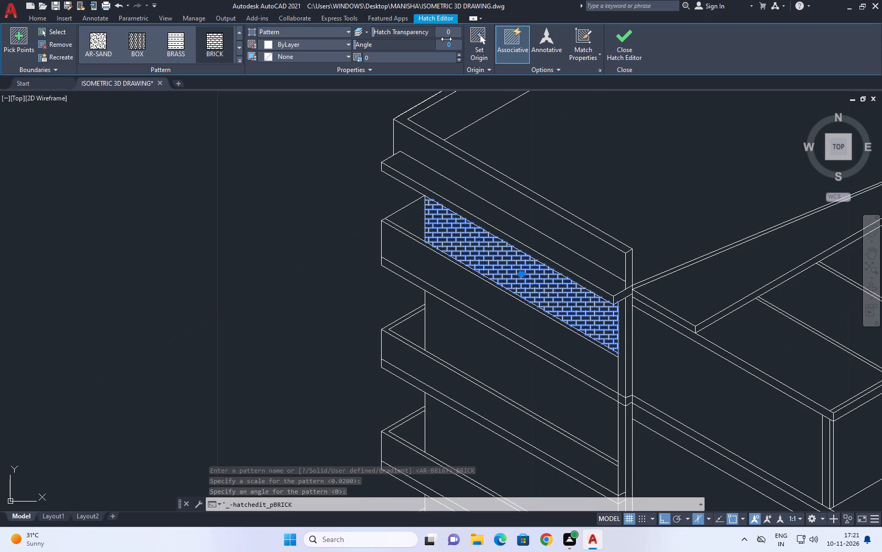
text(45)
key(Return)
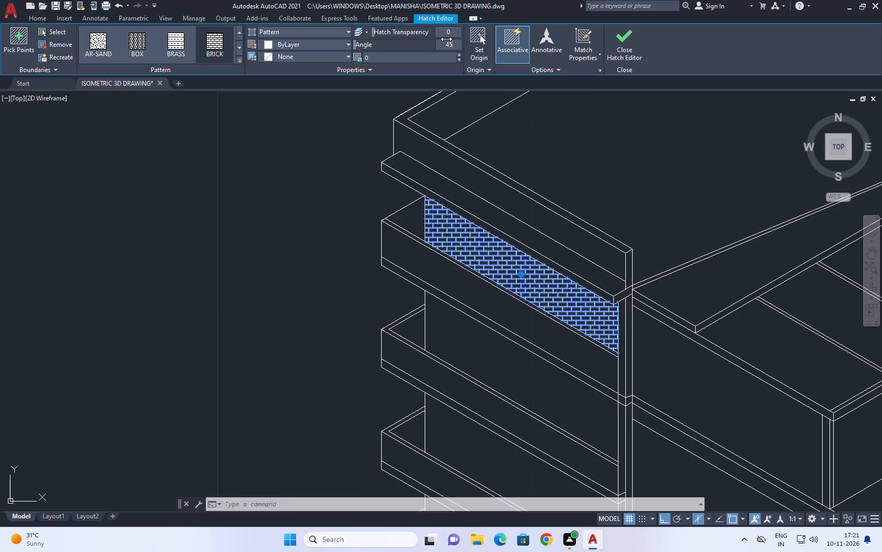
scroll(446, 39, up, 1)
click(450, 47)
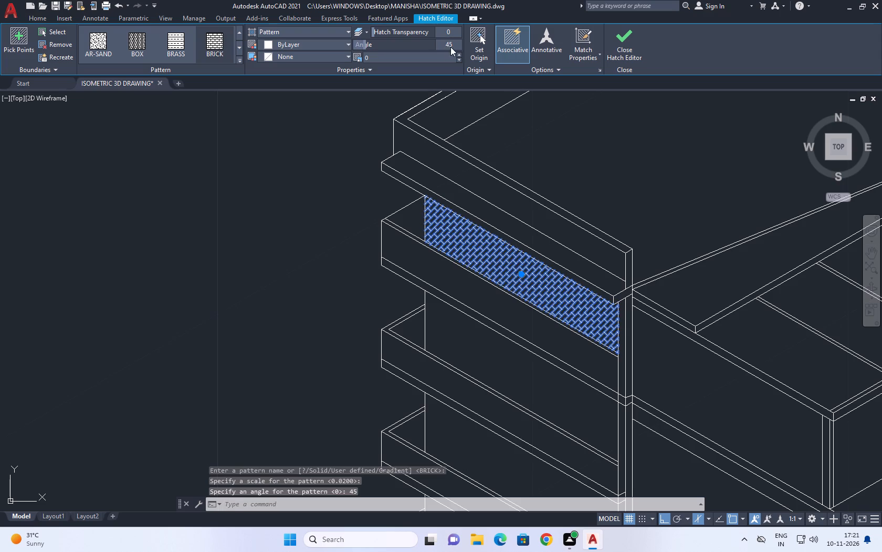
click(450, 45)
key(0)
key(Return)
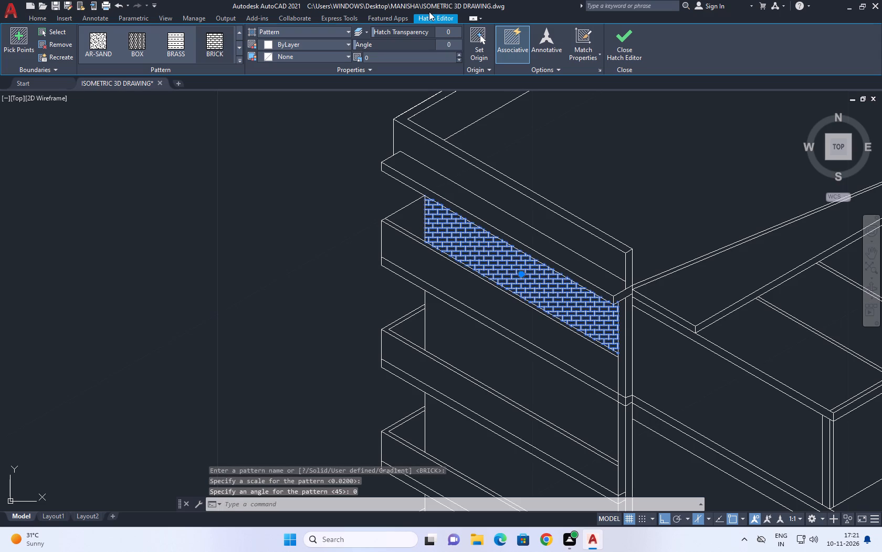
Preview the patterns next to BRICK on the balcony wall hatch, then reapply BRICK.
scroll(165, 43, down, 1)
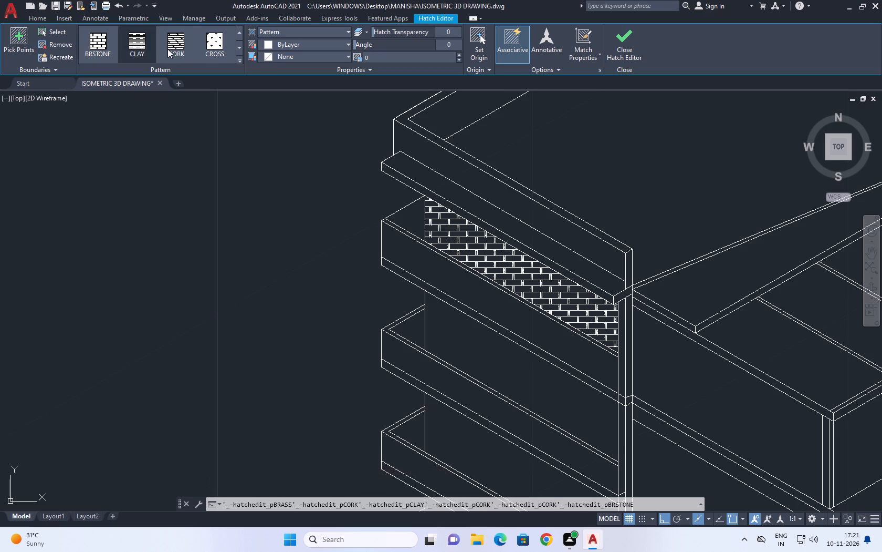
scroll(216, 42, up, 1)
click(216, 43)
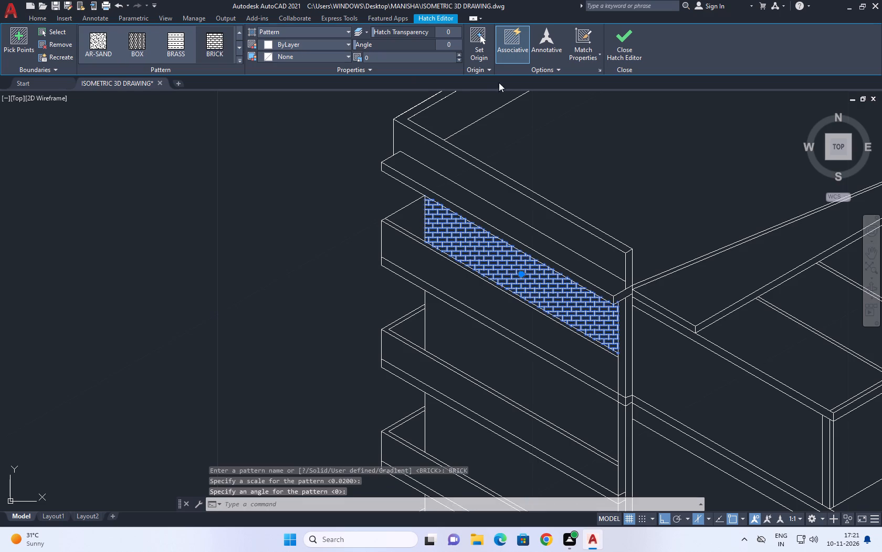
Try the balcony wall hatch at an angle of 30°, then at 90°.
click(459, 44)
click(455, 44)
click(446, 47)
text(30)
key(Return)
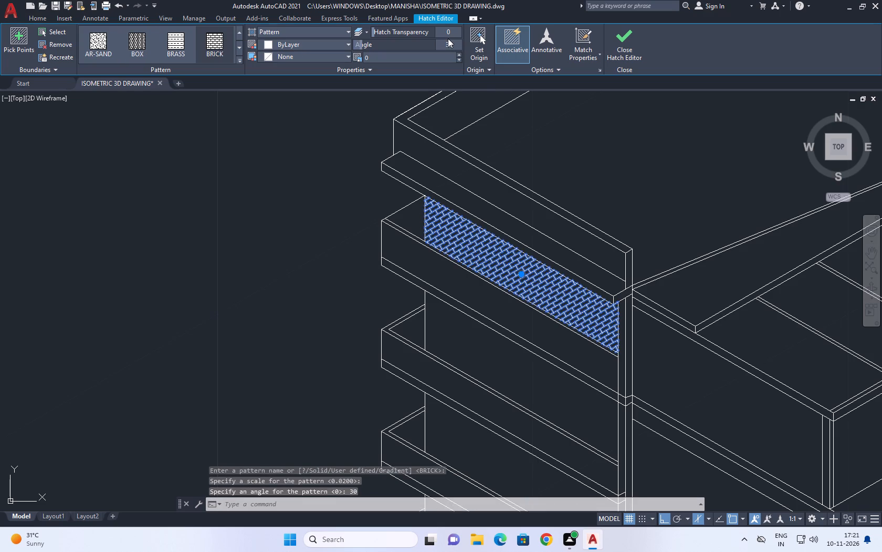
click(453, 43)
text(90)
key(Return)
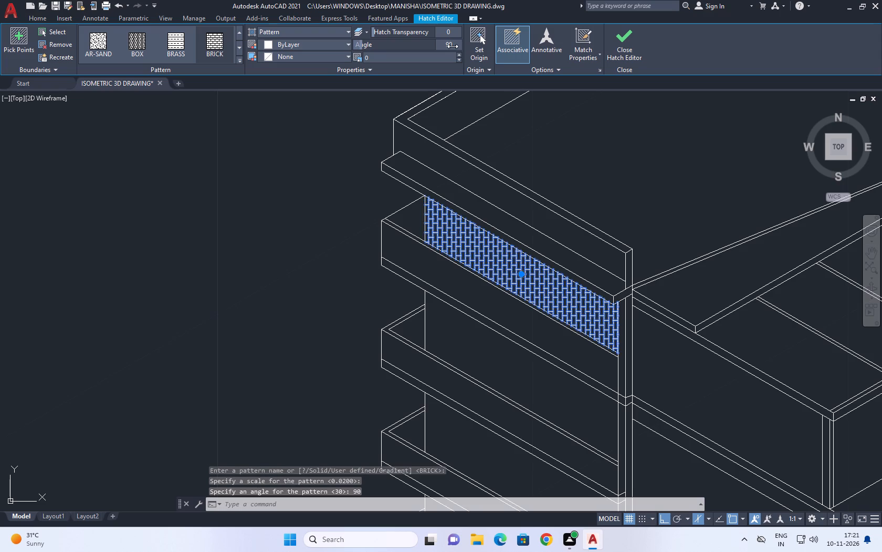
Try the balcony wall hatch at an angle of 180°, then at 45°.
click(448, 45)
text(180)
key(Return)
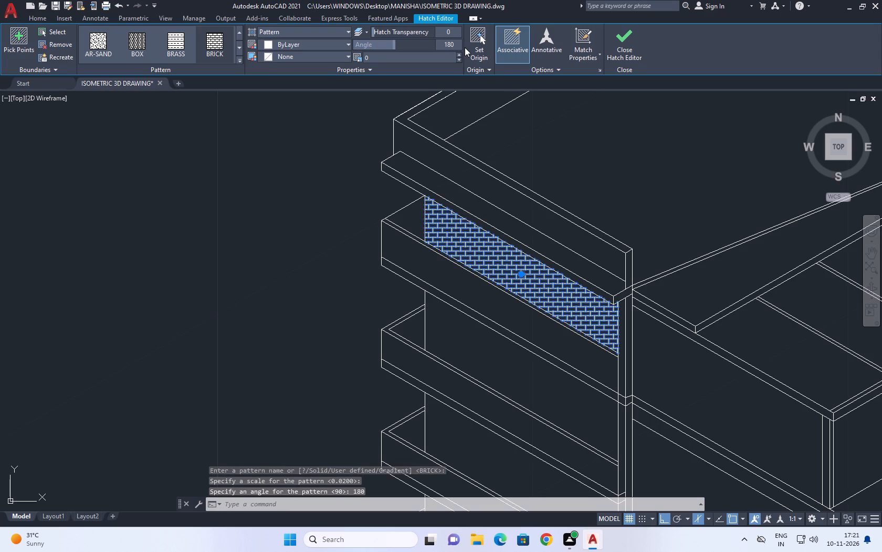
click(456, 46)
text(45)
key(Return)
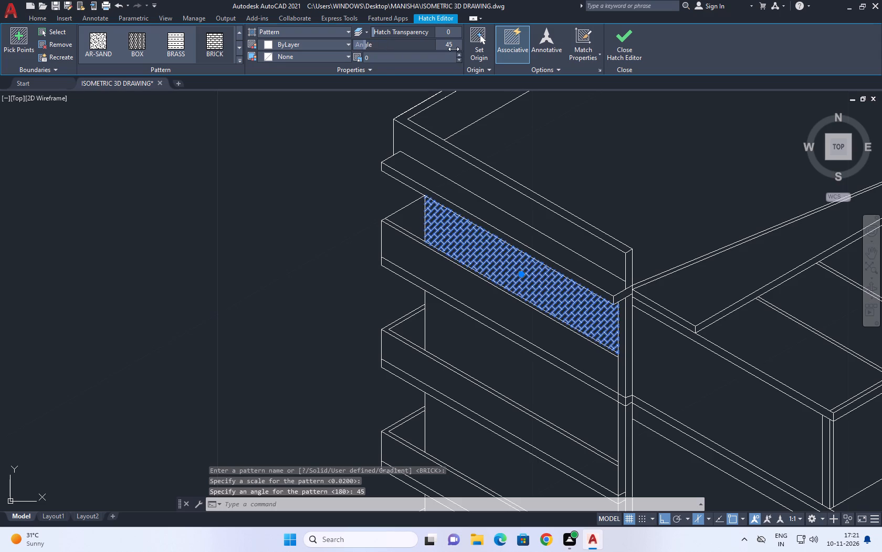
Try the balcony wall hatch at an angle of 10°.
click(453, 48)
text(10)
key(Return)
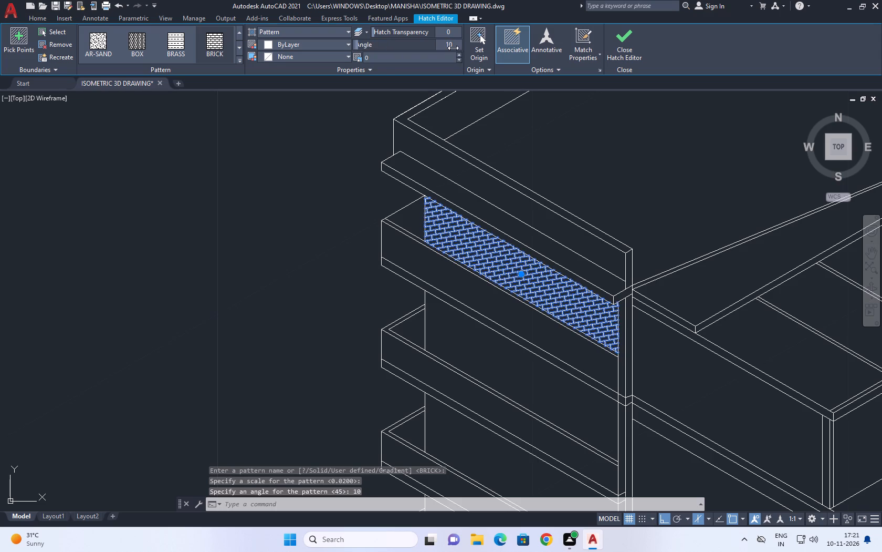
Set the angle of the balcony wall's BRICK hatch to 70°.
scroll(477, 283, up, 2)
middle_drag(577, 227, 570, 242)
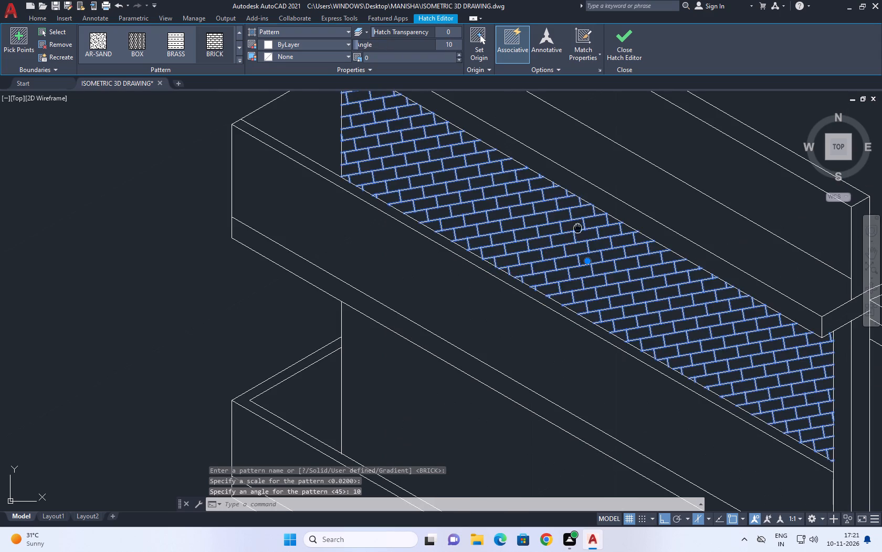
middle_drag(570, 242, 496, 288)
click(454, 40)
click(449, 45)
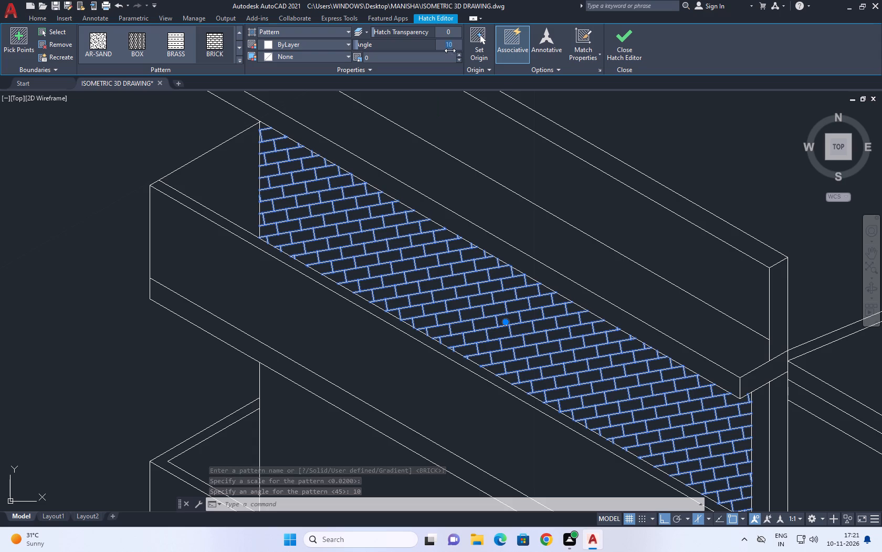
text(70)
key(Return)
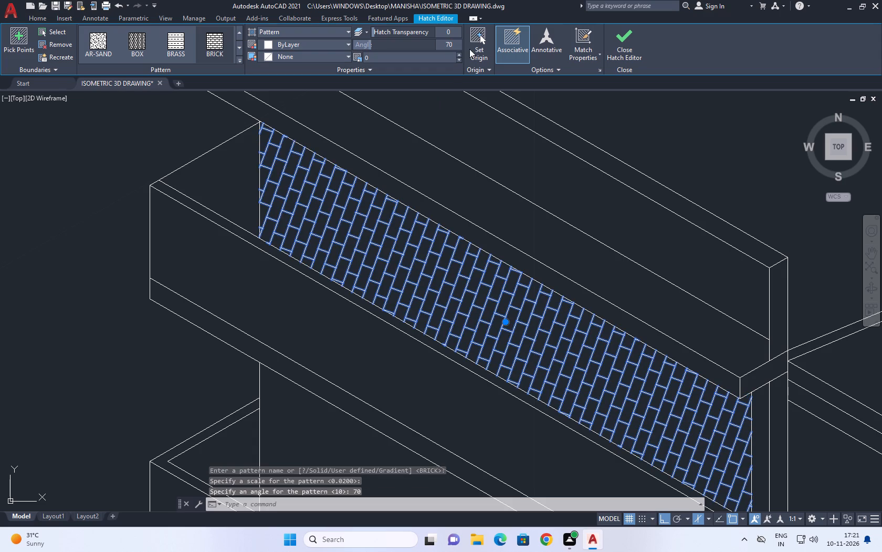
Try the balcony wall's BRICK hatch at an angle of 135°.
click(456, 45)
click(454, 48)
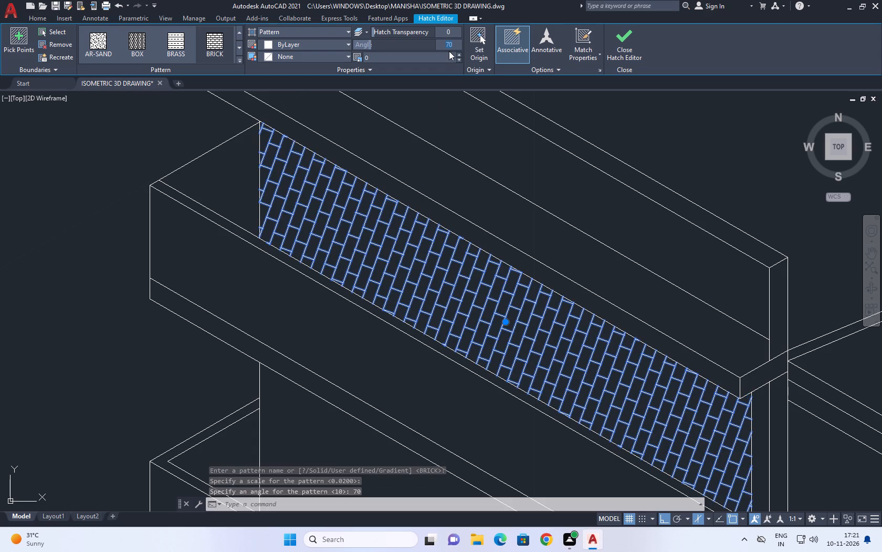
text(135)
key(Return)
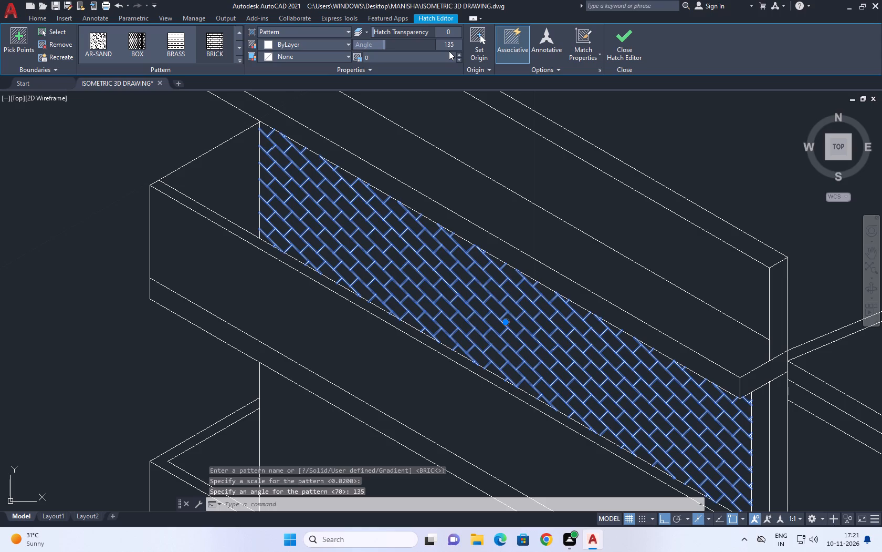
Set the angle of the balcony wall's BRICK hatch to 130°.
click(450, 44)
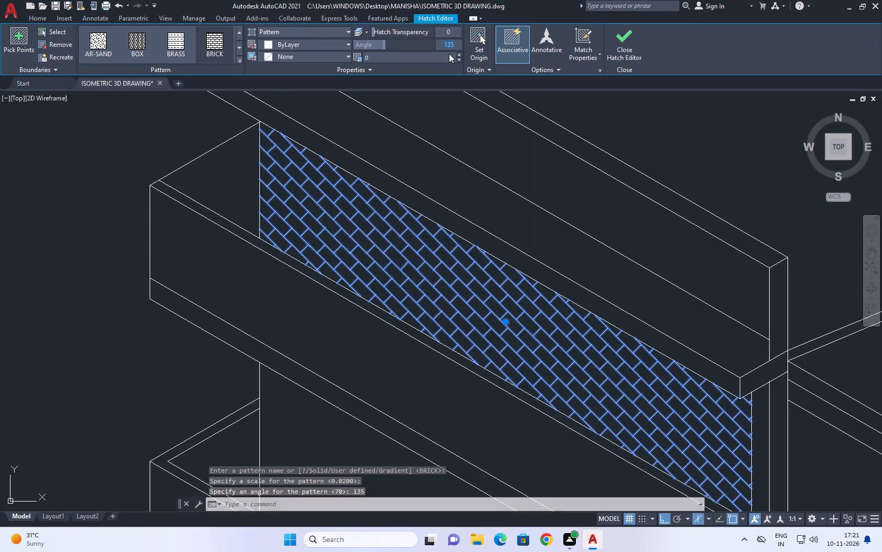
text(130)
key(Return)
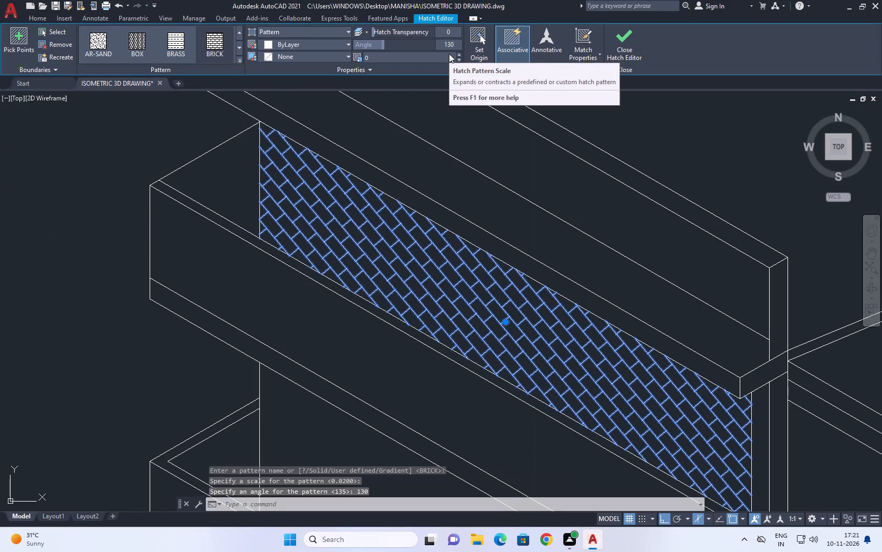
Enlarge the pattern scale of the balcony wall's brick hatch for somewhat larger bricks and finish editing the hatch.
scroll(461, 208, down, 4)
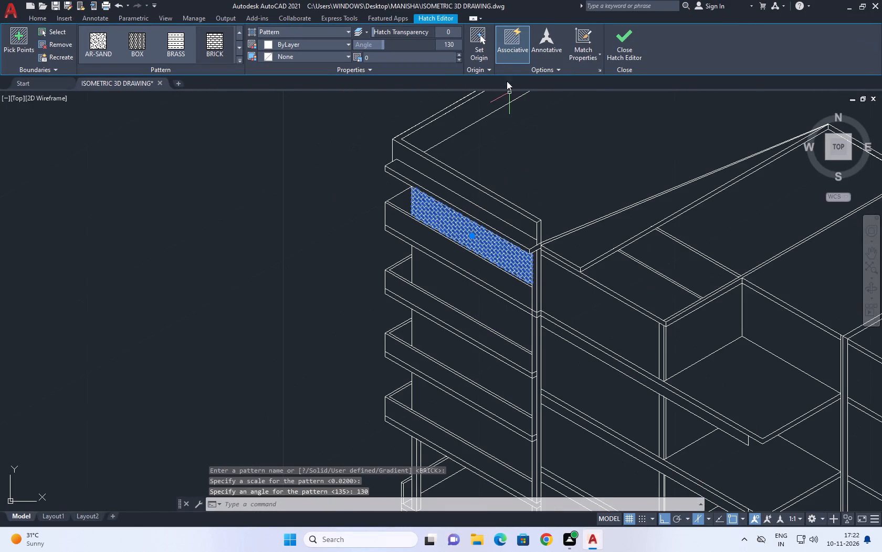
scroll(382, 58, up, 1)
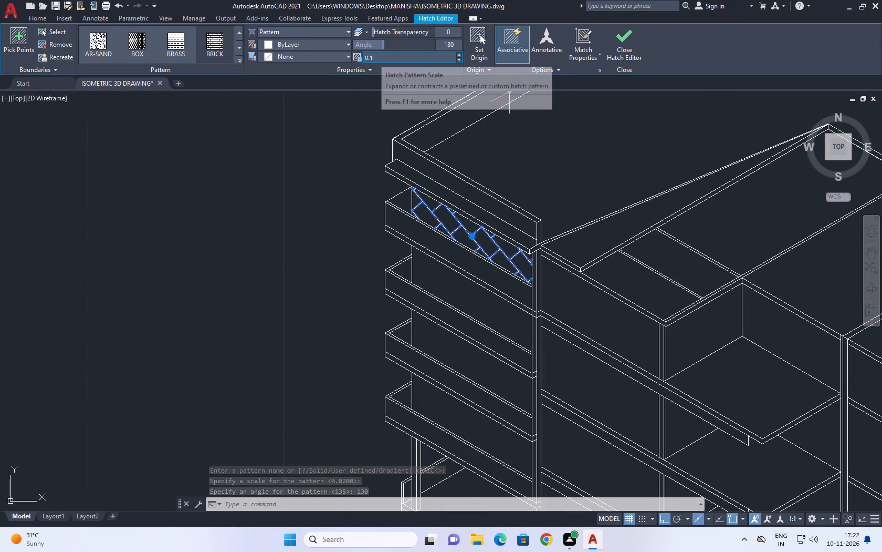
scroll(381, 58, down, 15)
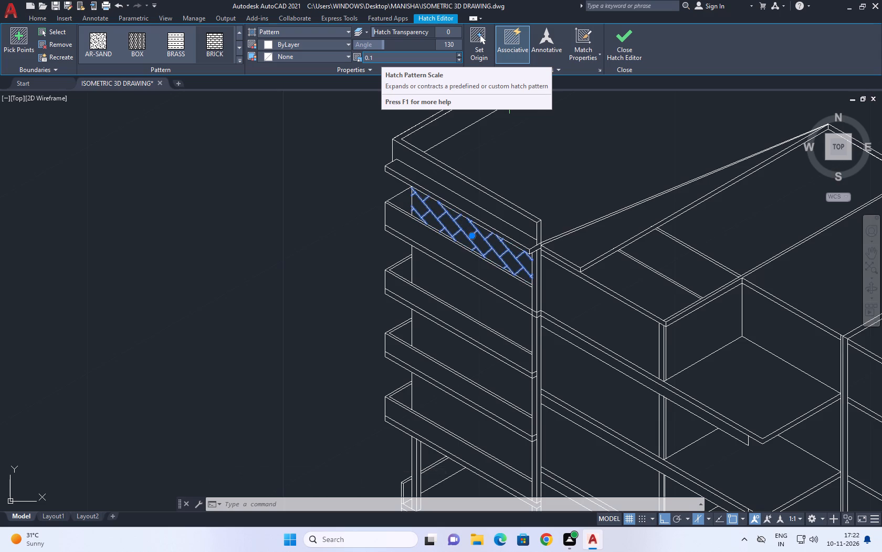
scroll(381, 58, down, 20)
scroll(381, 58, down, 5)
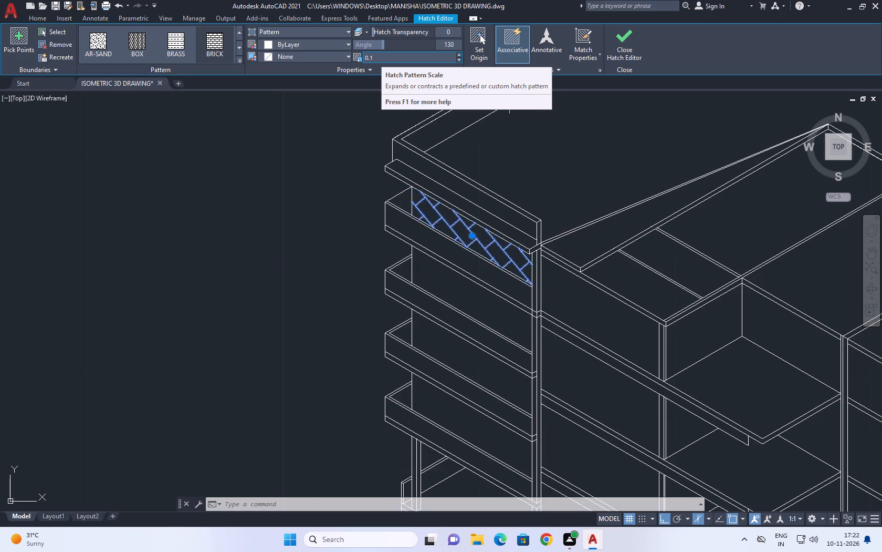
scroll(381, 58, down, 20)
scroll(381, 58, down, 4)
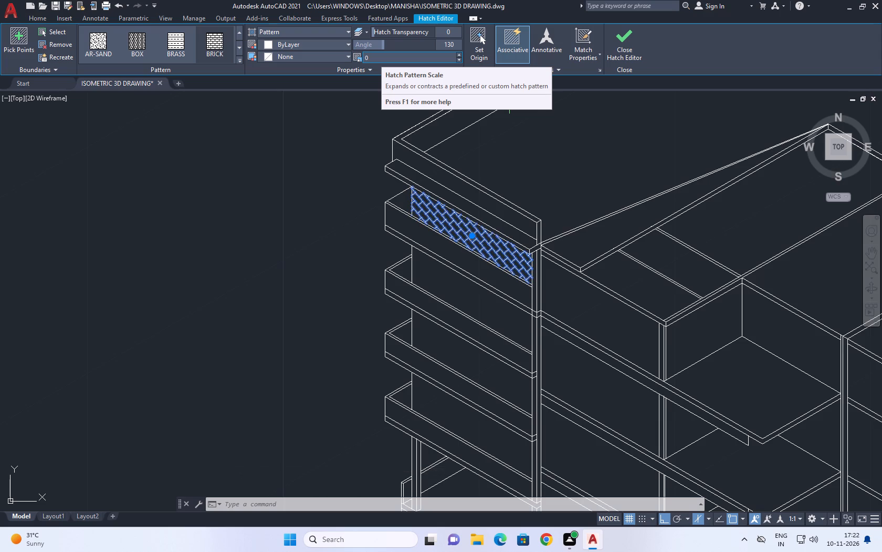
scroll(380, 58, down, 15)
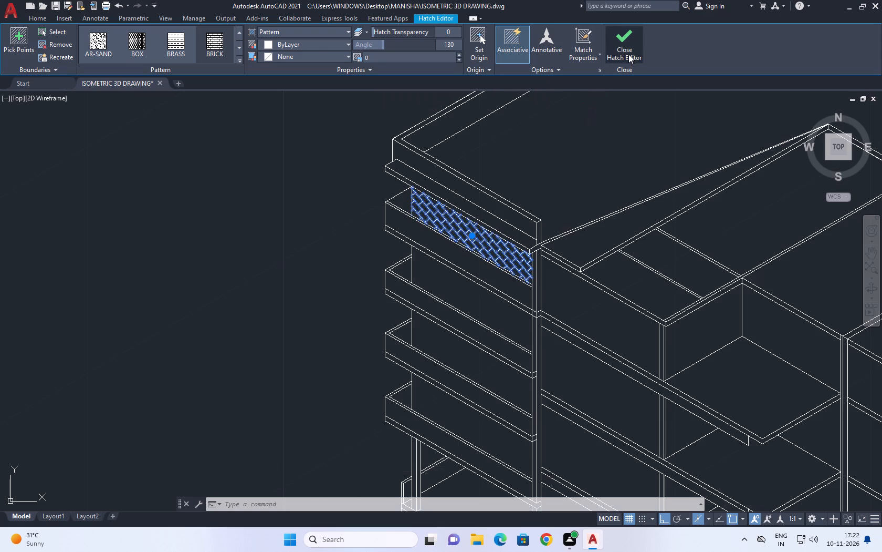
click(628, 54)
Move the brick hatch off the top balcony wall into the empty space beside the building.
middle_drag(491, 255, 527, 257)
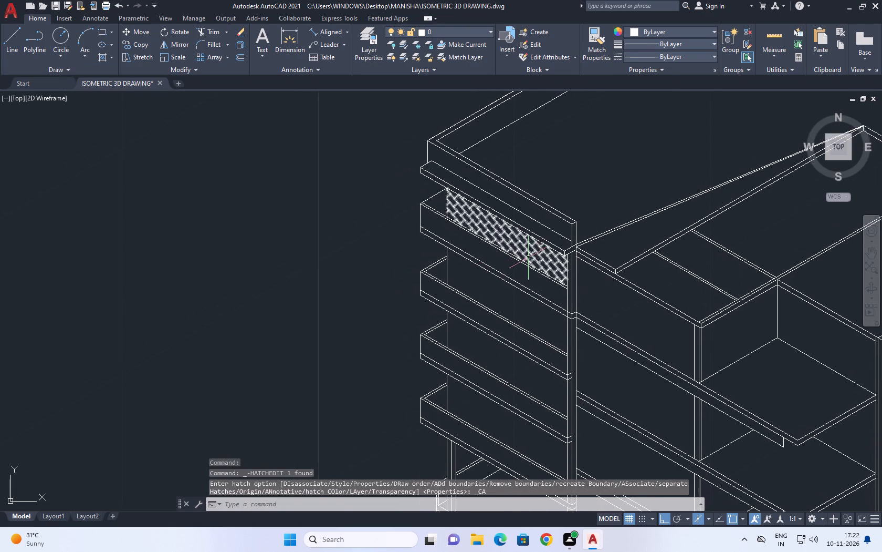
scroll(528, 254, up, 2)
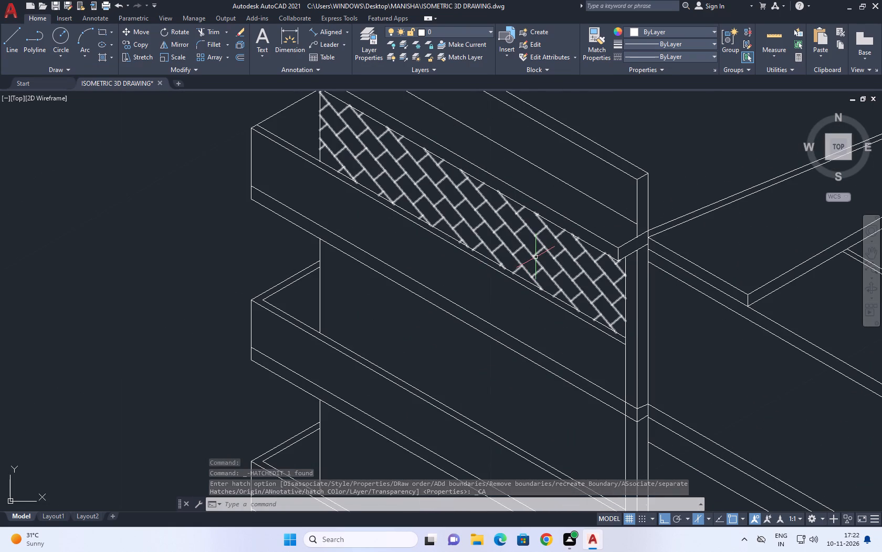
scroll(515, 291, down, 2)
middle_drag(556, 313, 589, 306)
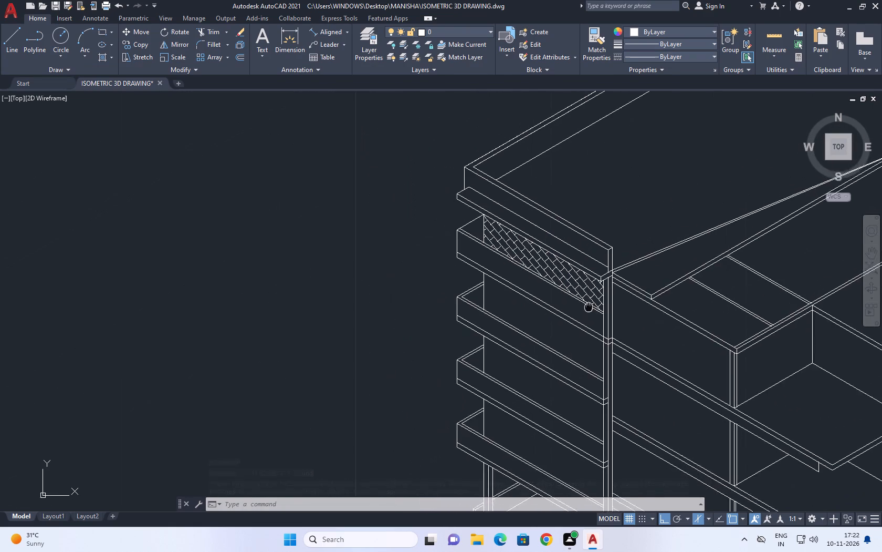
middle_drag(589, 306, 592, 301)
scroll(592, 300, up, 1)
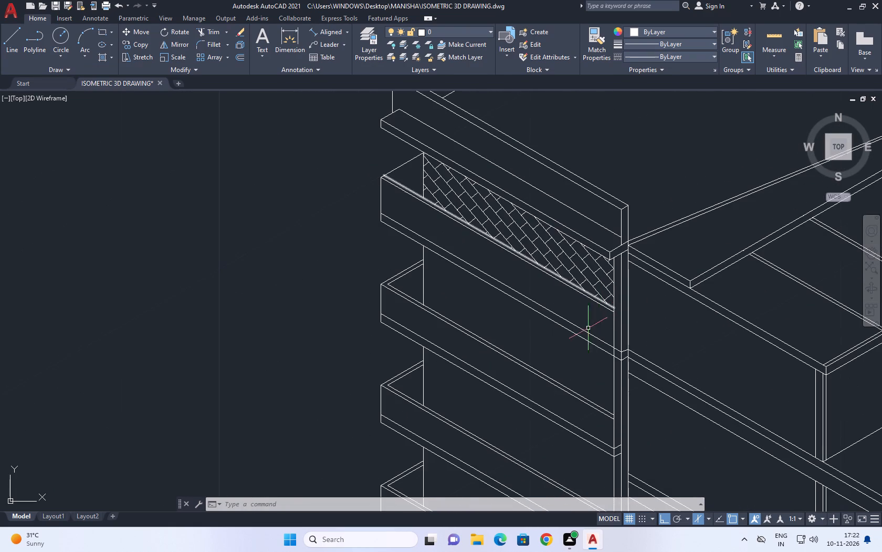
middle_drag(538, 254, 573, 257)
click(591, 254)
click(564, 235)
scroll(564, 235, down, 2)
middle_drag(581, 294, 601, 328)
key(m)
key(space)
click(618, 302)
click(450, 232)
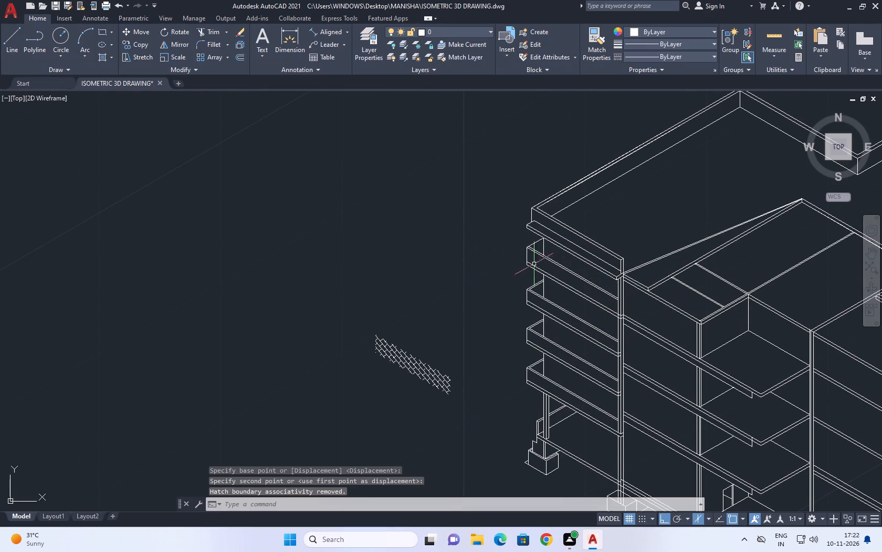
Draw a vertical line about 1.6 units long crossing the top balcony's upper rail lines, and switch to the left isoplane.
middle_drag(572, 311, 490, 243)
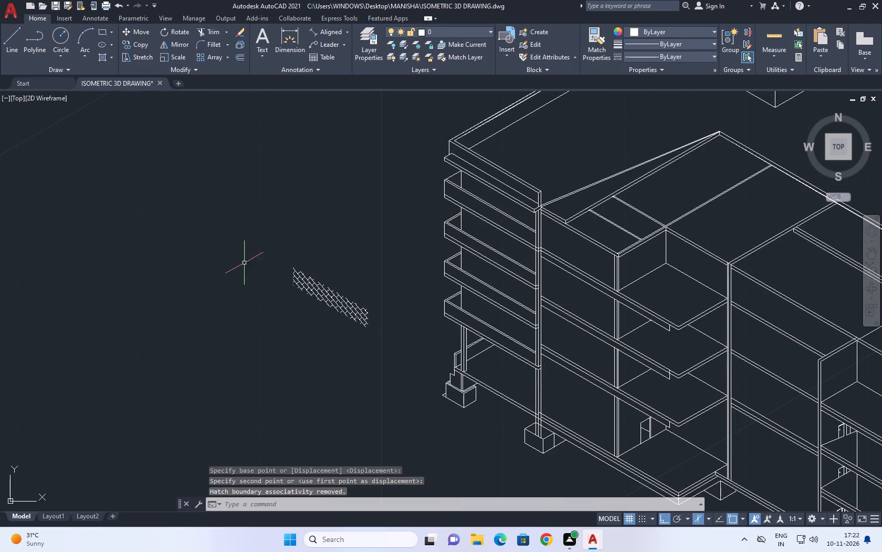
scroll(468, 181, up, 2)
scroll(465, 178, down, 1)
middle_drag(442, 216, 477, 219)
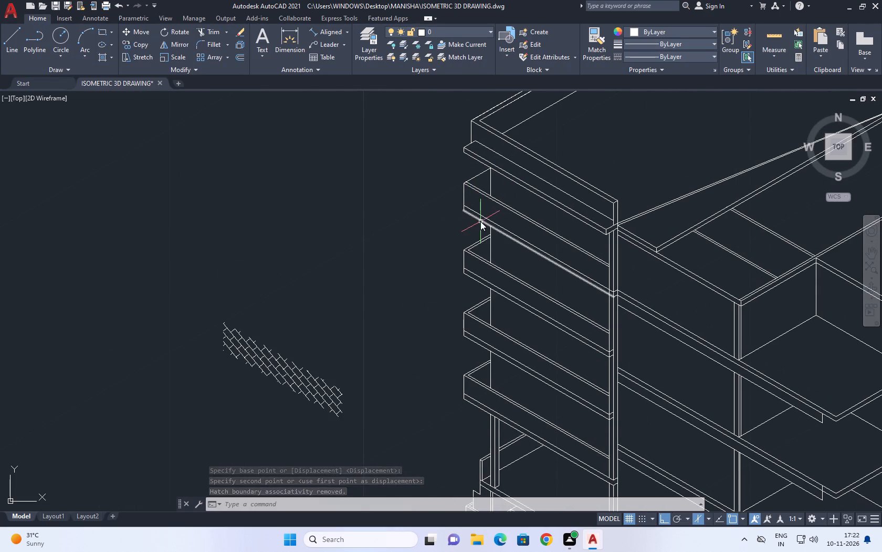
text(L)
key(space)
scroll(515, 217, up, 3)
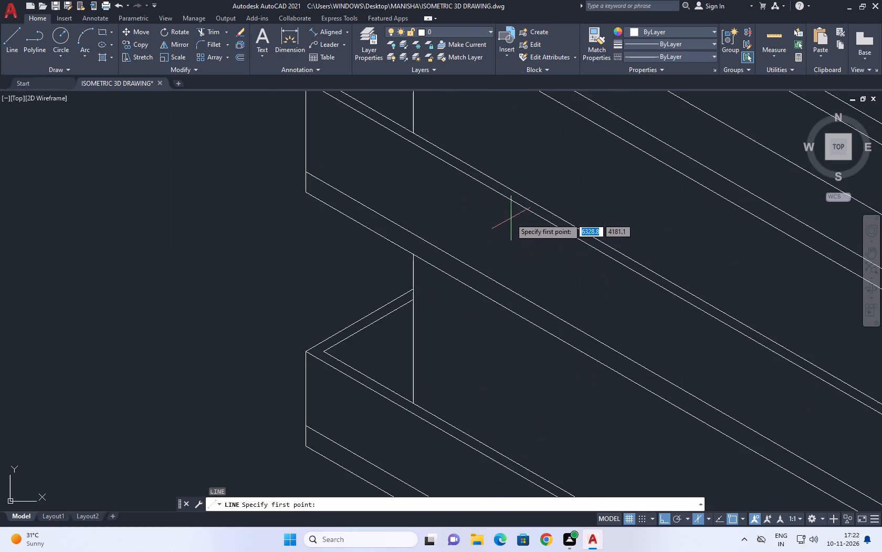
middle_drag(510, 218, 528, 252)
scroll(549, 289, up, 1)
click(561, 295)
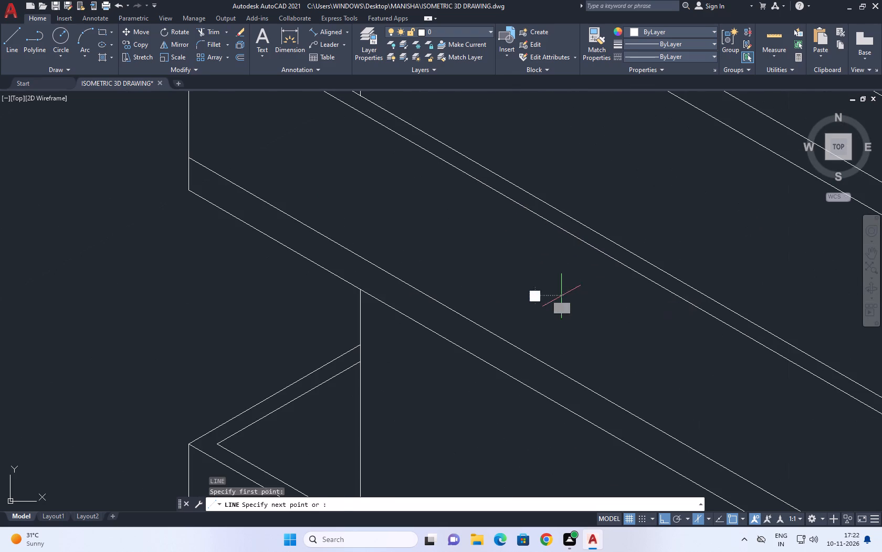
scroll(610, 198, down, 2)
middle_drag(607, 161, 598, 196)
scroll(590, 209, up, 2)
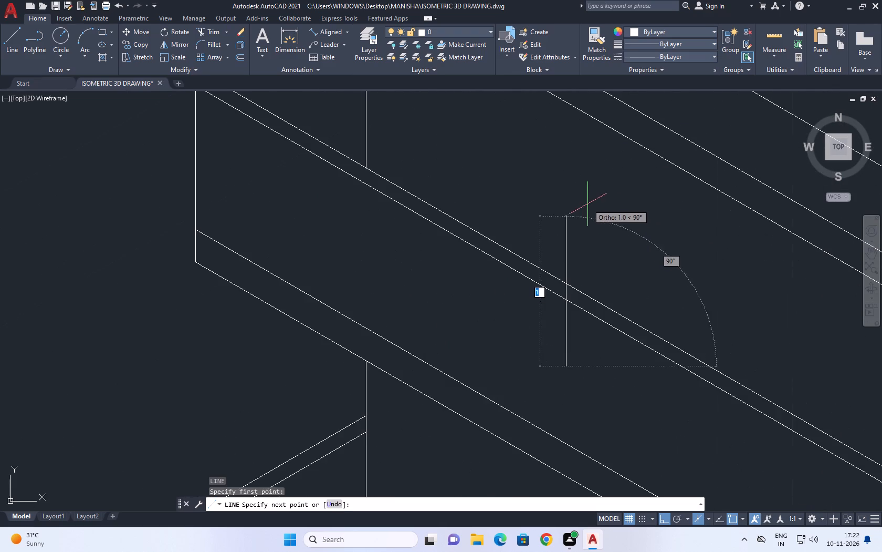
scroll(586, 198, down, 3)
scroll(582, 183, up, 3)
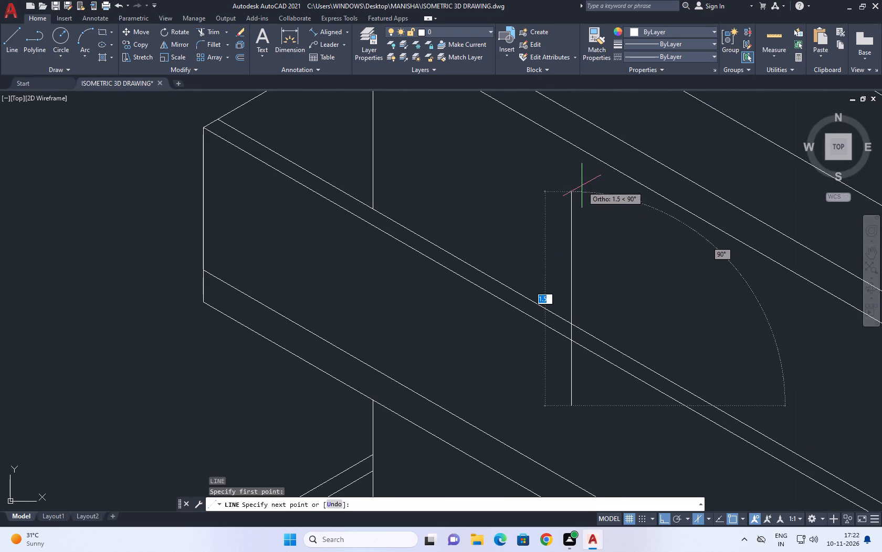
click(579, 178)
scroll(579, 178, down, 1)
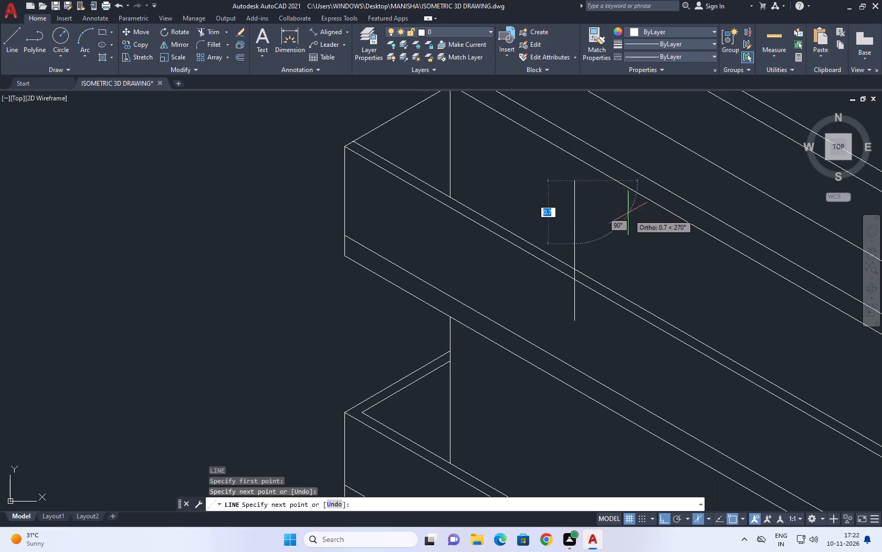
key(F5)
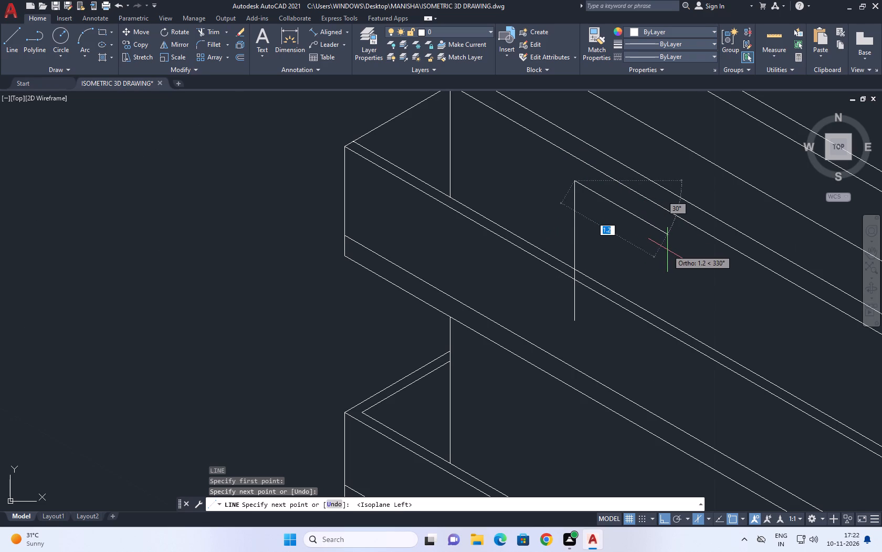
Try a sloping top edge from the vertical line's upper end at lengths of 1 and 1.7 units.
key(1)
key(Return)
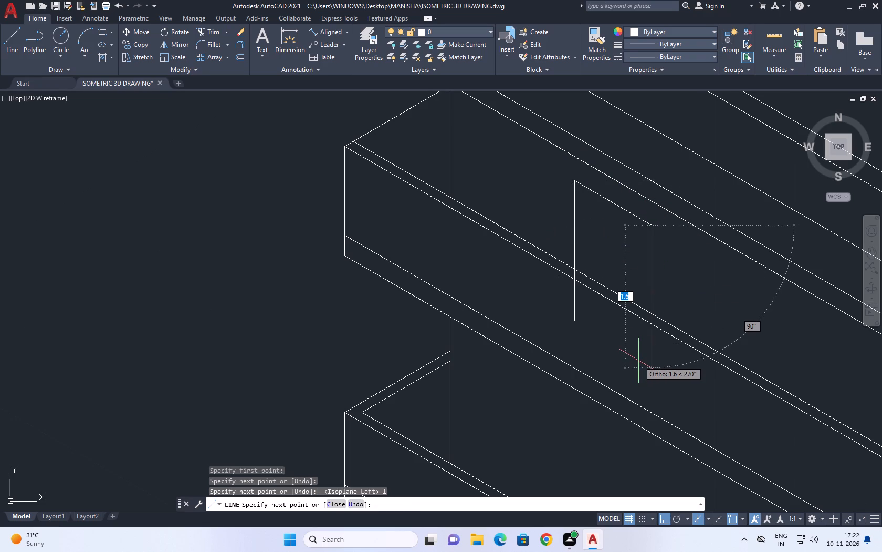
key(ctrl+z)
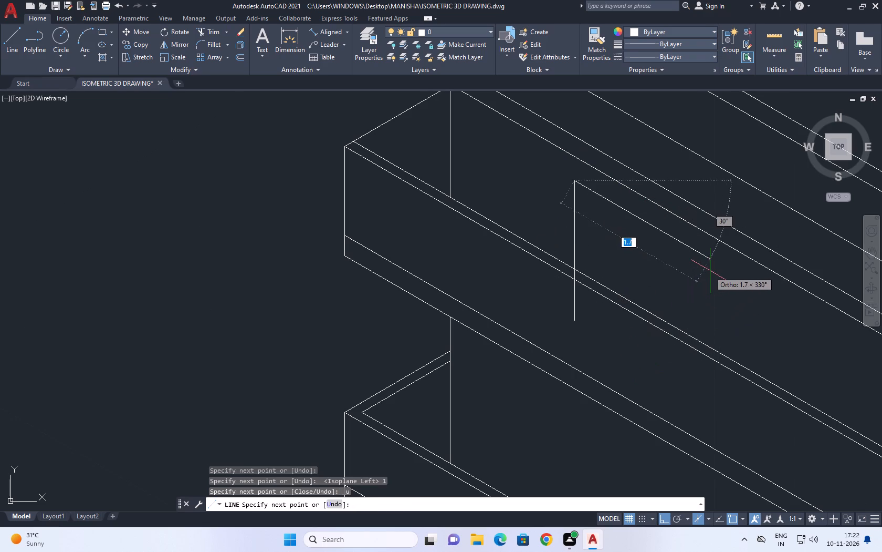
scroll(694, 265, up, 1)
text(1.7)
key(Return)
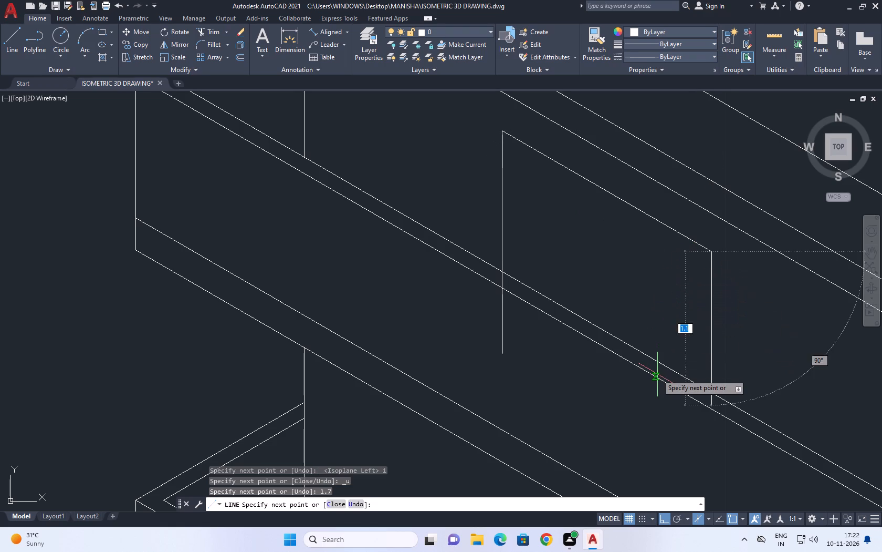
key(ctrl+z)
Draw the panel's sloping top edge 1.6 units long and its second vertical side about 1.4 units long.
key(1)
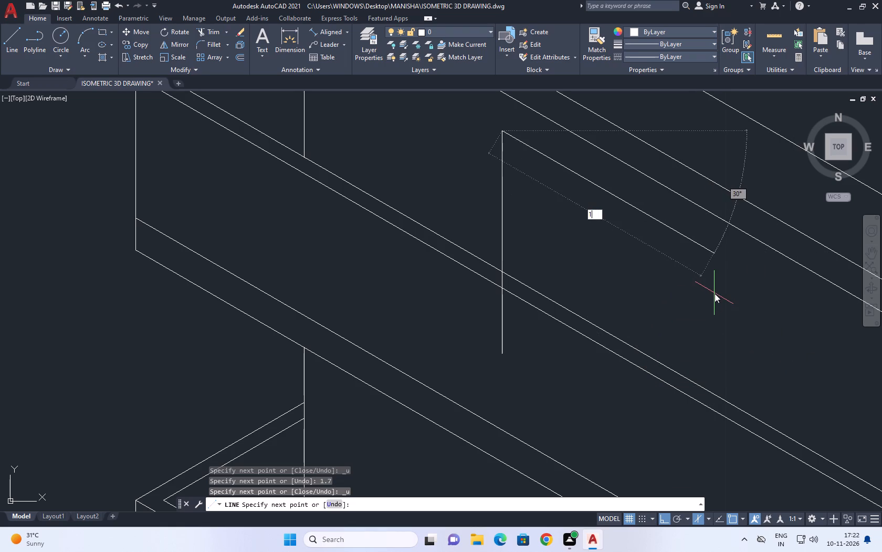
key(period)
key(6)
key(Return)
middle_drag(678, 433, 663, 364)
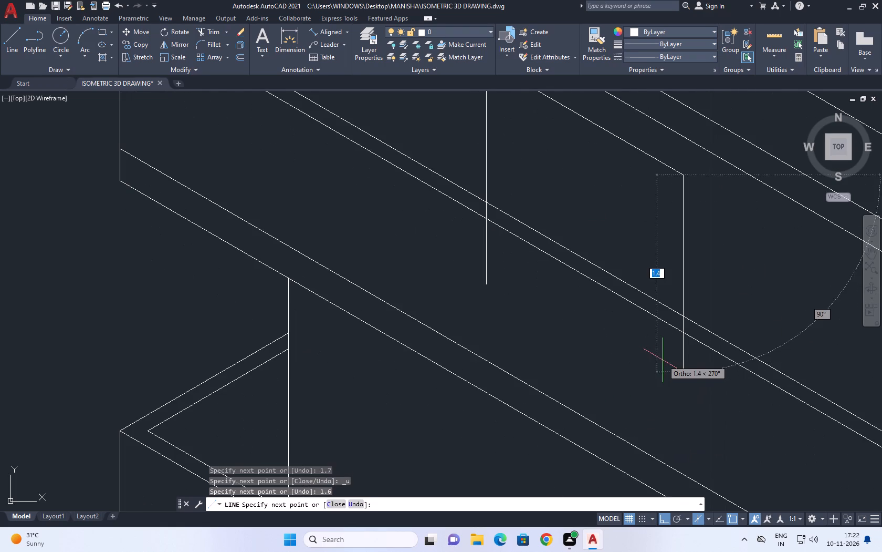
click(667, 366)
key(space)
Draw the panel's sloping bottom edge from the first side's lower end and close the remaining corner with a zero-radius Fillet.
key(space)
click(485, 283)
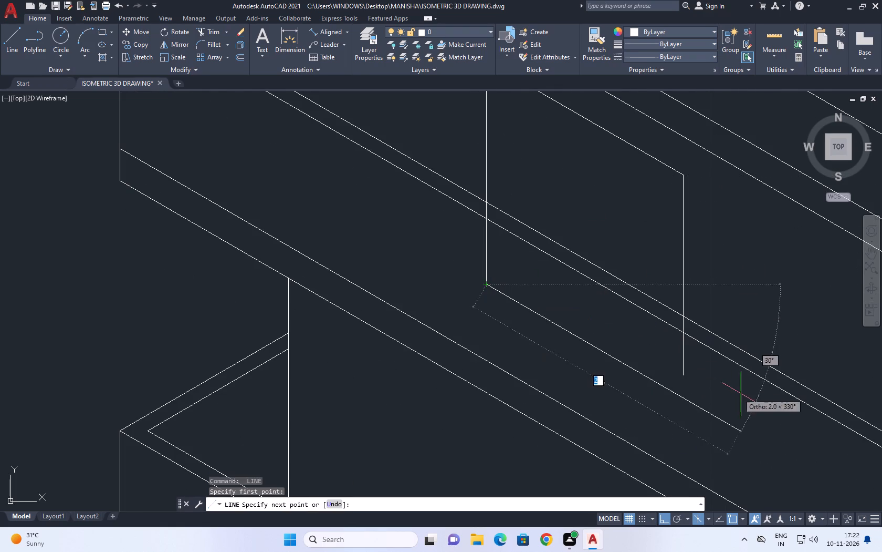
click(743, 396)
key(space)
text(F)
key(space)
click(658, 384)
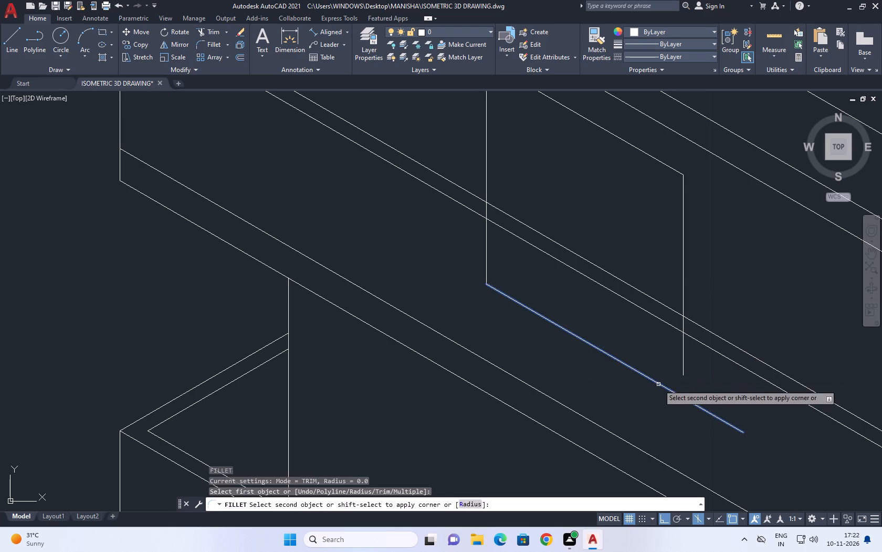
click(682, 363)
Trim away the two balcony rail lines passing through the inside of the new panel outline.
scroll(635, 294, down, 3)
scroll(654, 283, up, 1)
middle_drag(653, 281, 643, 288)
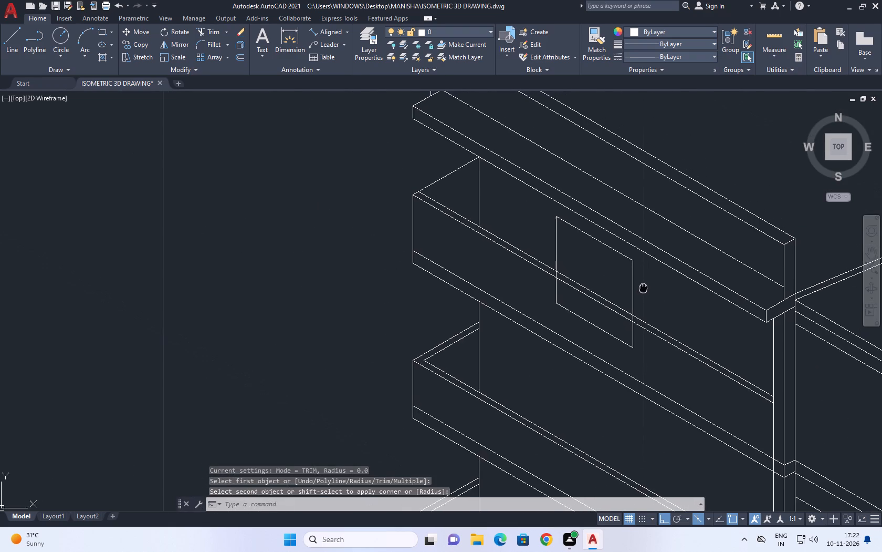
middle_drag(643, 288, 640, 290)
scroll(640, 290, up, 1)
text(TR)
key(space)
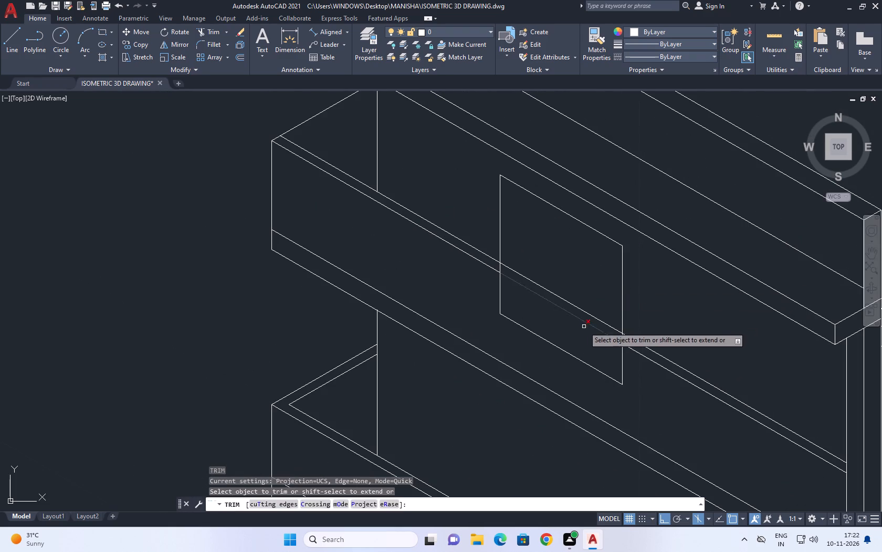
click(582, 332)
click(585, 283)
key(space)
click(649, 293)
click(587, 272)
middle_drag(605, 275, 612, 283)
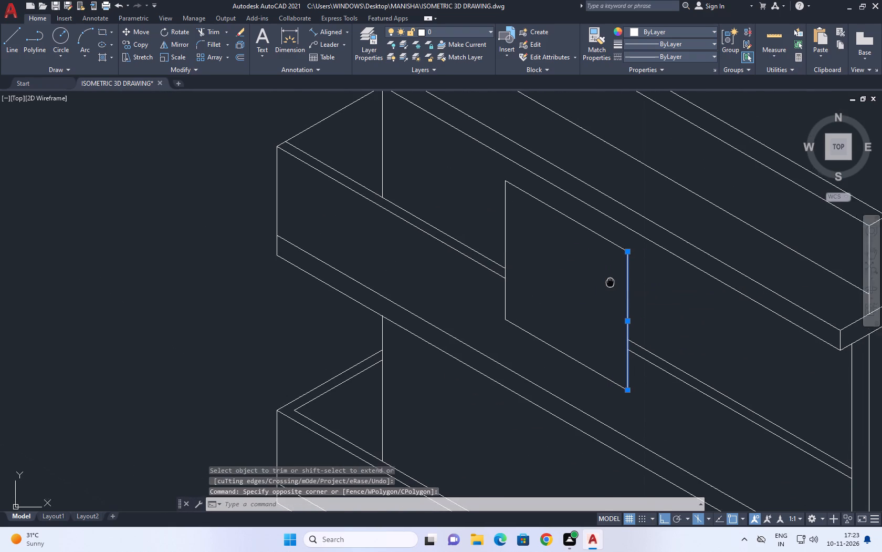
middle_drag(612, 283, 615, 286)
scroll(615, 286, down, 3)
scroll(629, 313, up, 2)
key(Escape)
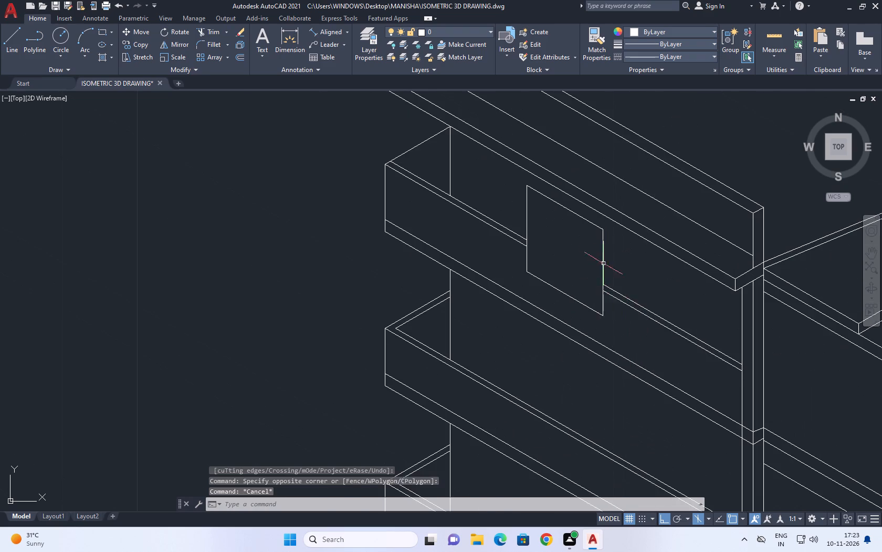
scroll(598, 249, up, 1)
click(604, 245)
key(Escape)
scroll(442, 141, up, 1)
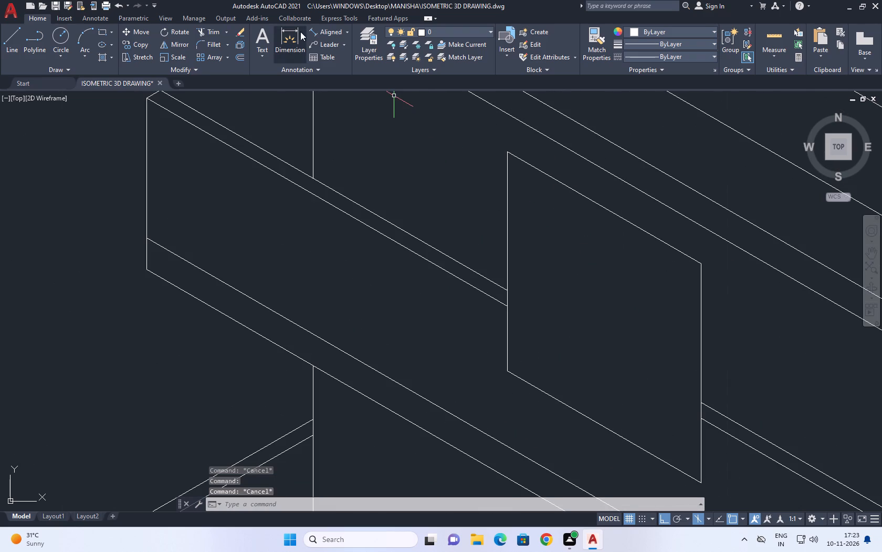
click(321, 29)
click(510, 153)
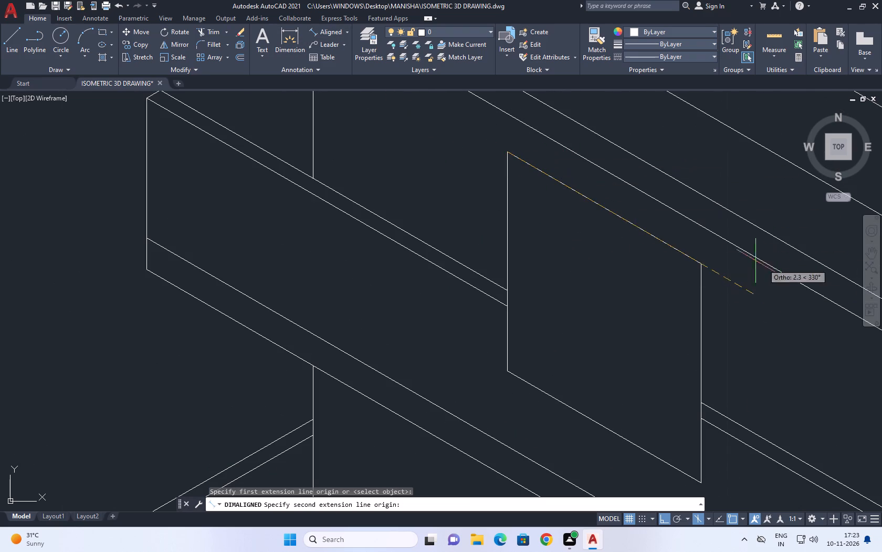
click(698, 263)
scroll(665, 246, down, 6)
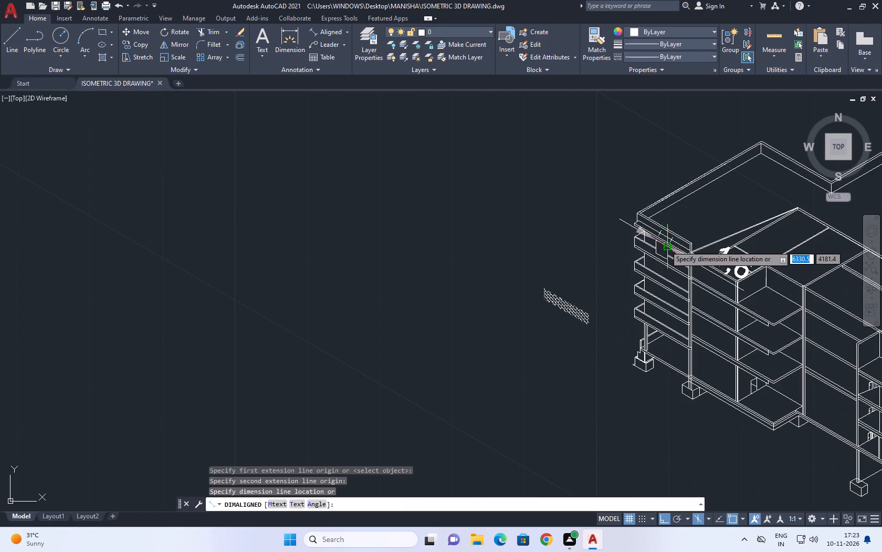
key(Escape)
Move the panel's right vertical side 0.6 units inward along the sloping isometric axis.
scroll(668, 248, up, 6)
drag(608, 318, 594, 299)
click(533, 257)
middle_drag(612, 276, 619, 293)
key(m)
key(space)
click(642, 341)
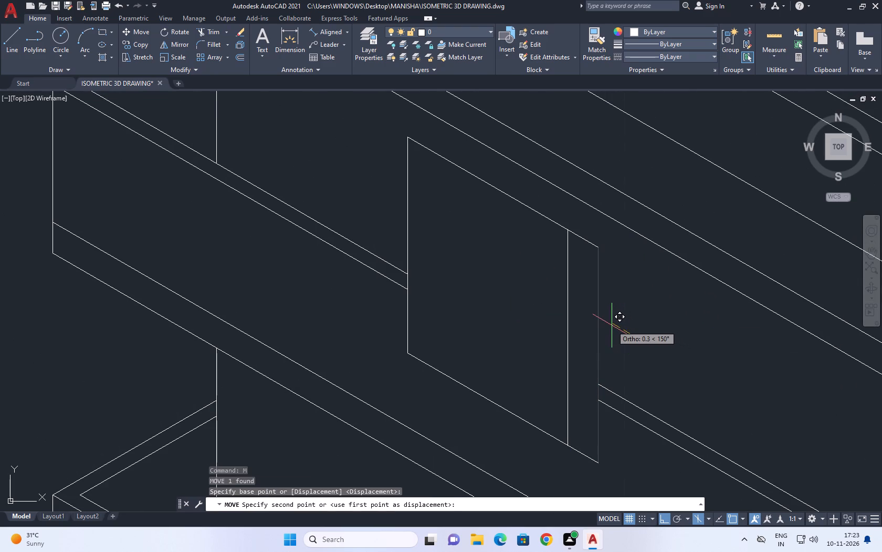
text(0.6)
key(Return)
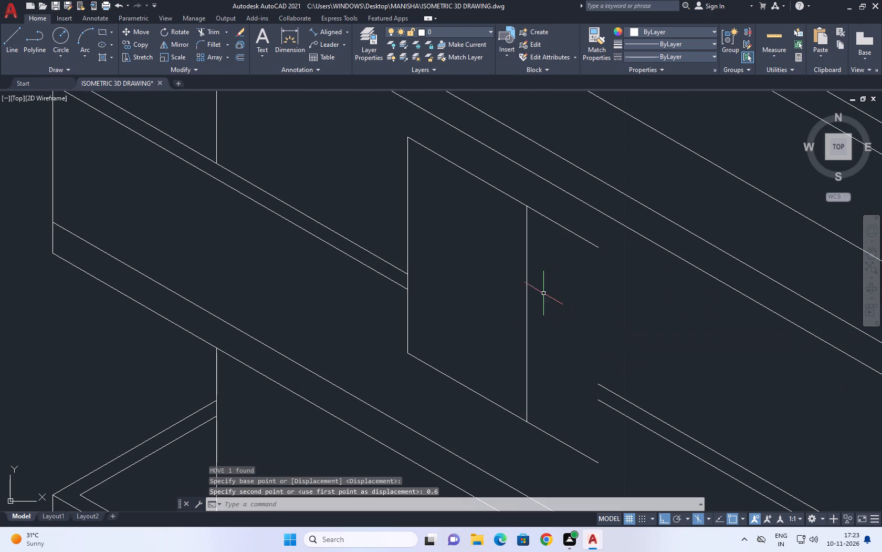
Move the panel's right vertical side a short distance back outward along the sloping axis, widening the panel slightly.
middle_drag(539, 281, 575, 294)
key(ctrl+z)
ctrl+click(592, 301)
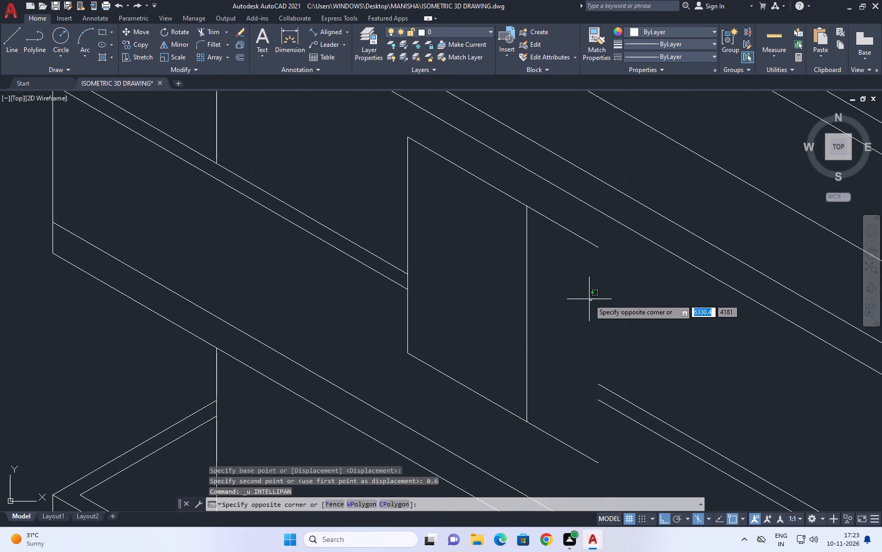
key(ctrl+z)
click(559, 300)
click(495, 264)
click(555, 293)
drag(542, 278, 531, 276)
drag(490, 266, 485, 265)
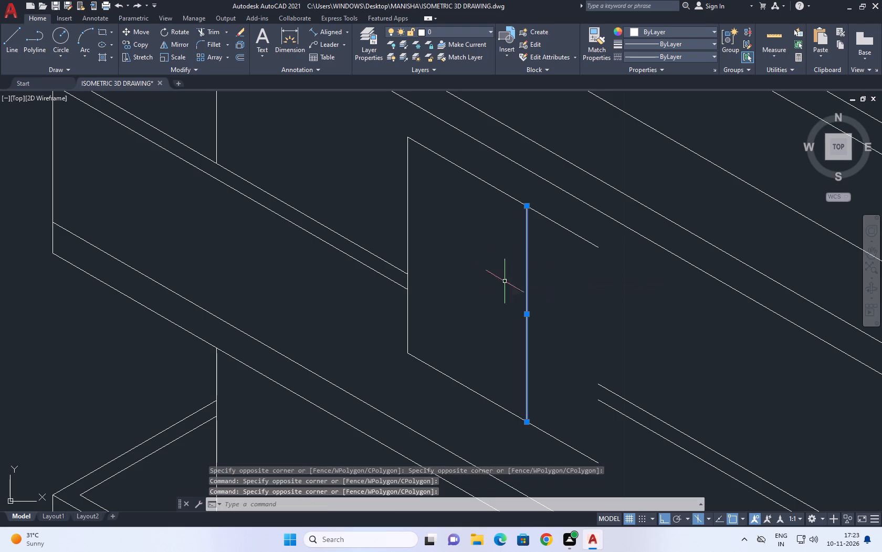
middle_drag(608, 296, 546, 278)
text(M)
key(space)
click(512, 267)
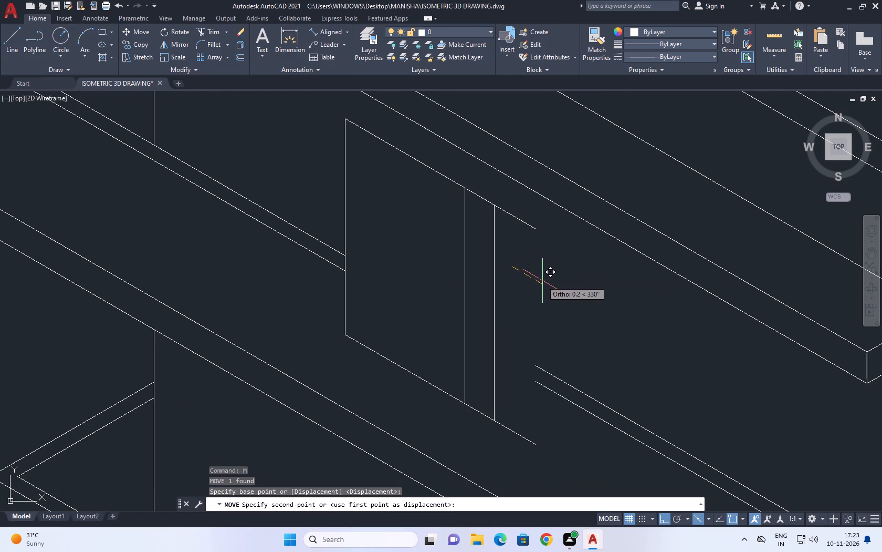
click(547, 282)
Trim the ends of the sloping top and bottom edges that extend past the panel's right vertical side.
middle_click(523, 223)
text(TR)
key(space)
click(531, 217)
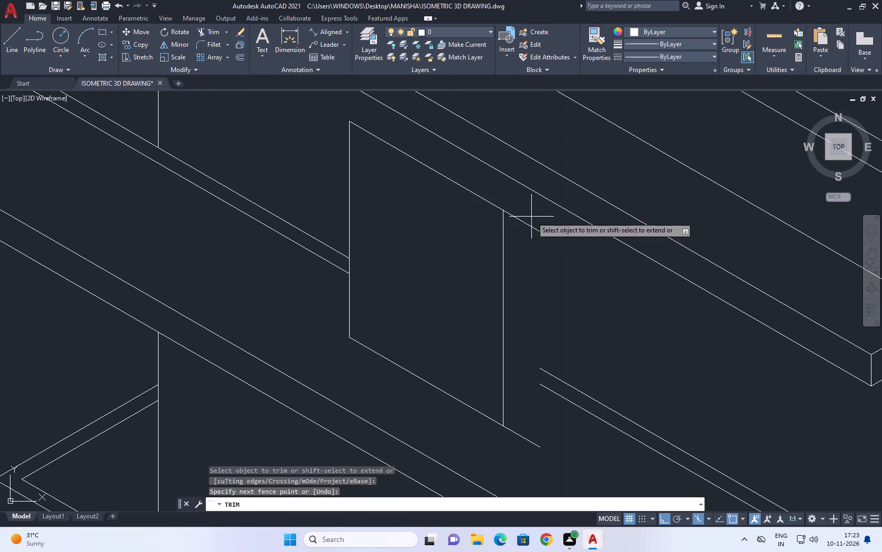
click(532, 449)
key(space)
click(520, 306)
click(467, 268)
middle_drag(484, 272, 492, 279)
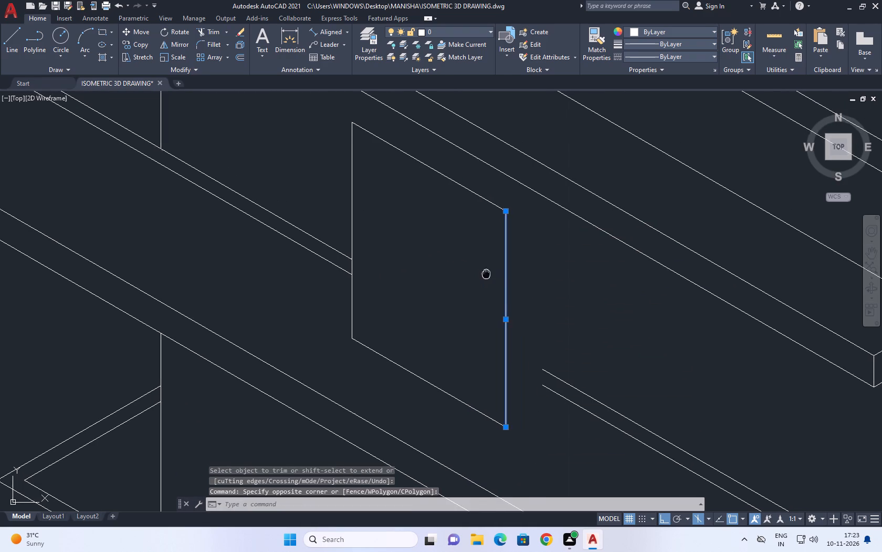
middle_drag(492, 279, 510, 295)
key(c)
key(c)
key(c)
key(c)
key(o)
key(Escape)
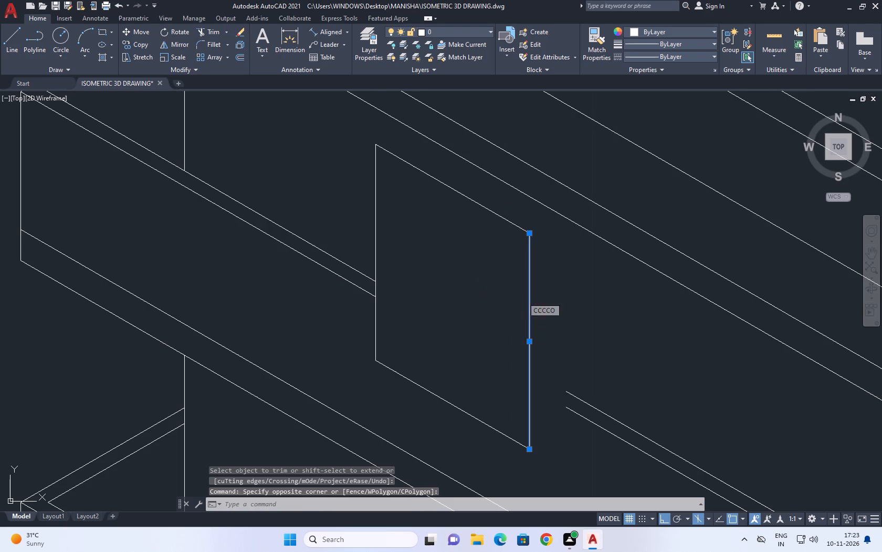
Copy the panel's right vertical side 0.05 units inward along the sloping axis, after trying 0.1.
click(541, 328)
click(508, 309)
middle_drag(520, 313, 539, 336)
text(CO)
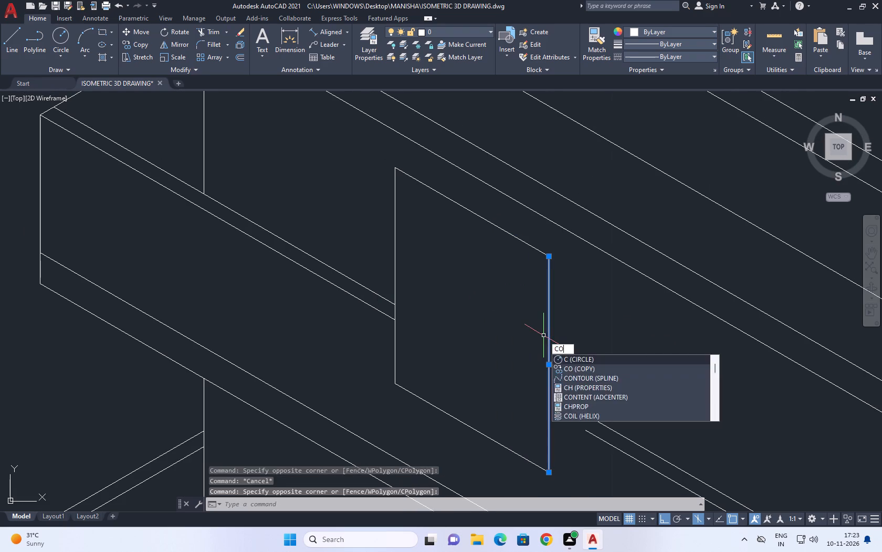
key(space)
click(563, 370)
key(0)
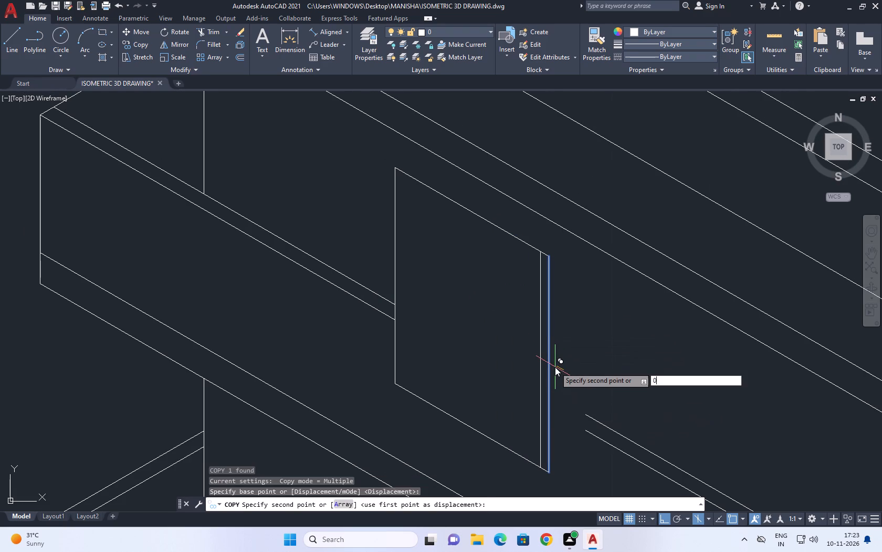
text(.1)
key(Return)
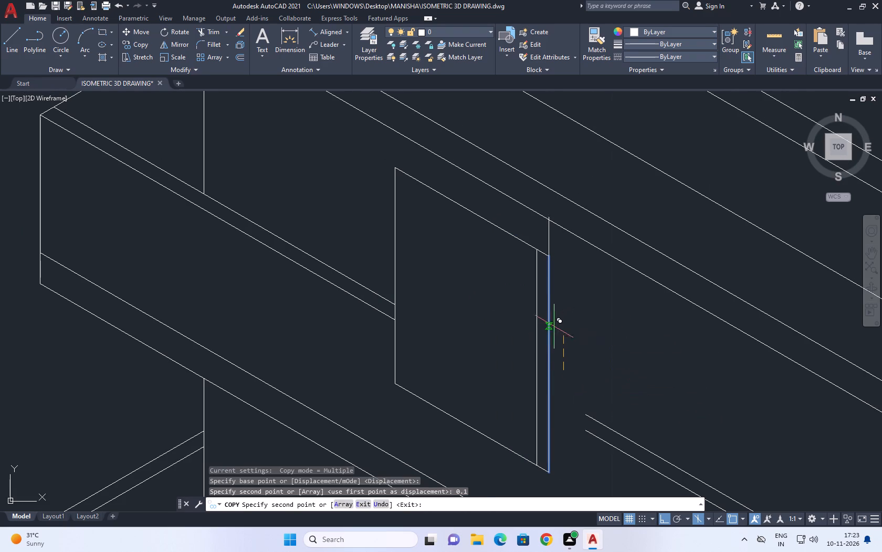
key(ctrl+z)
text(0.0)
key(5)
key(Return)
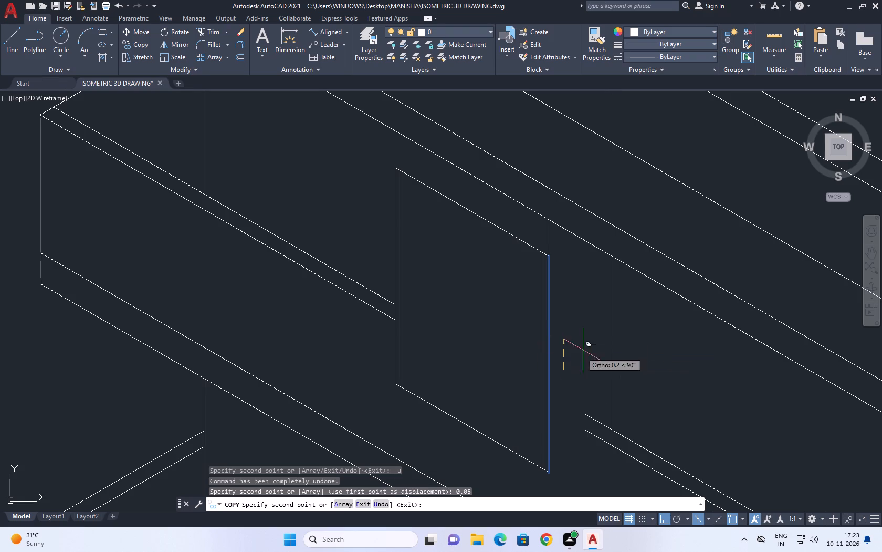
key(Escape)
Copy the panel's sloping top edge 0.05 units straight down, after trying 0.1.
click(521, 240)
middle_drag(495, 260, 495, 262)
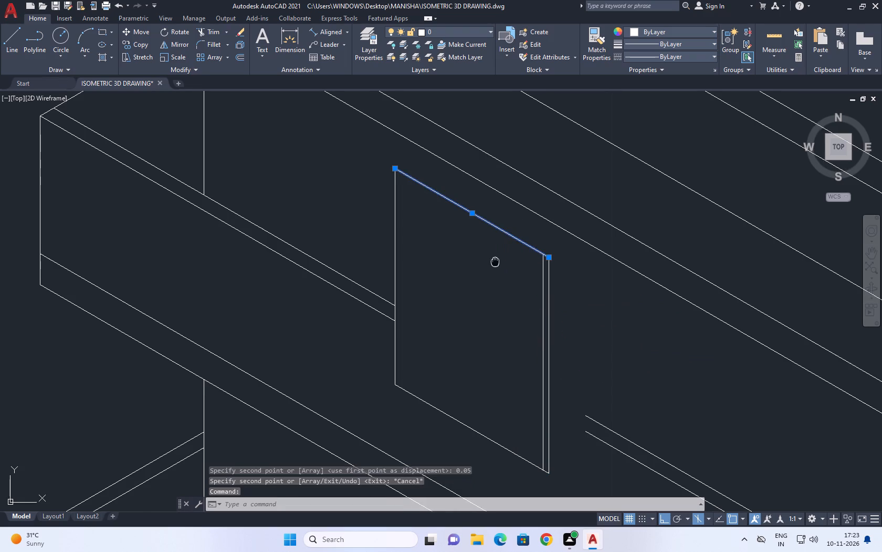
middle_drag(495, 262, 512, 274)
text(CO)
key(space)
click(519, 262)
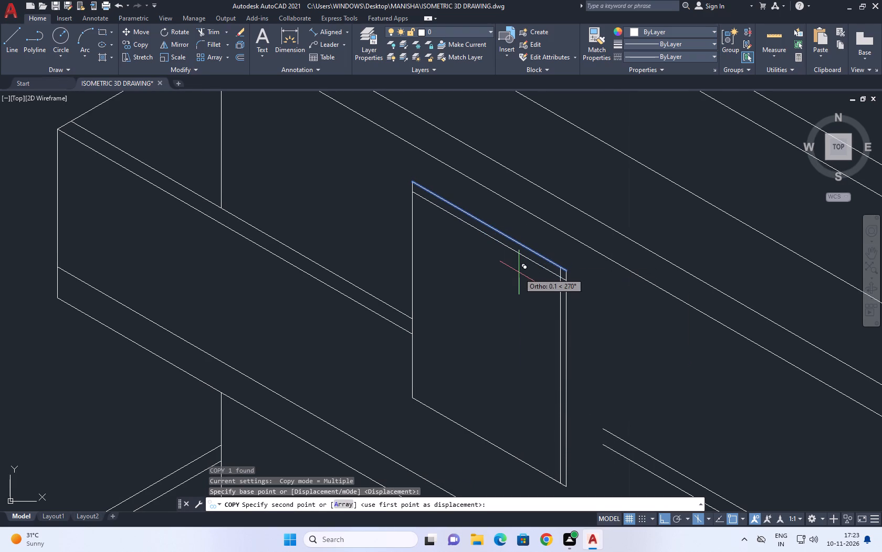
text(0.)
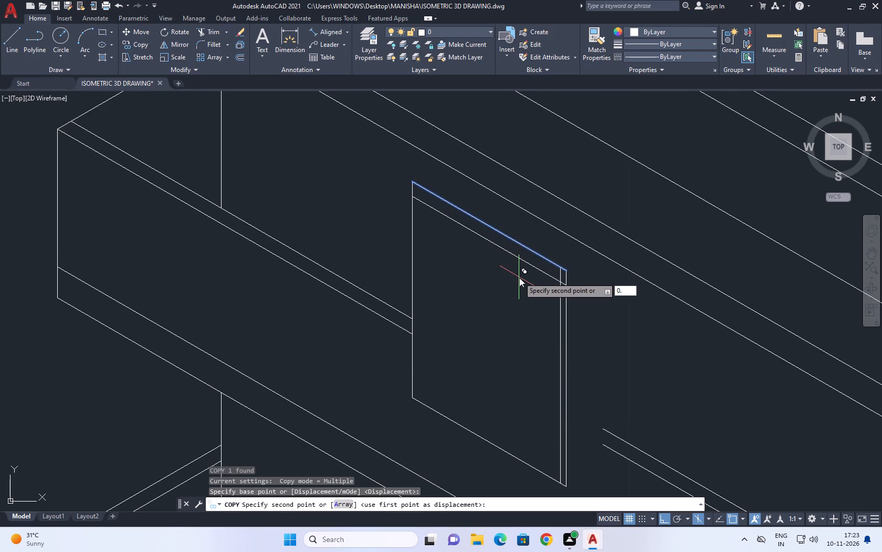
key(1)
key(Return)
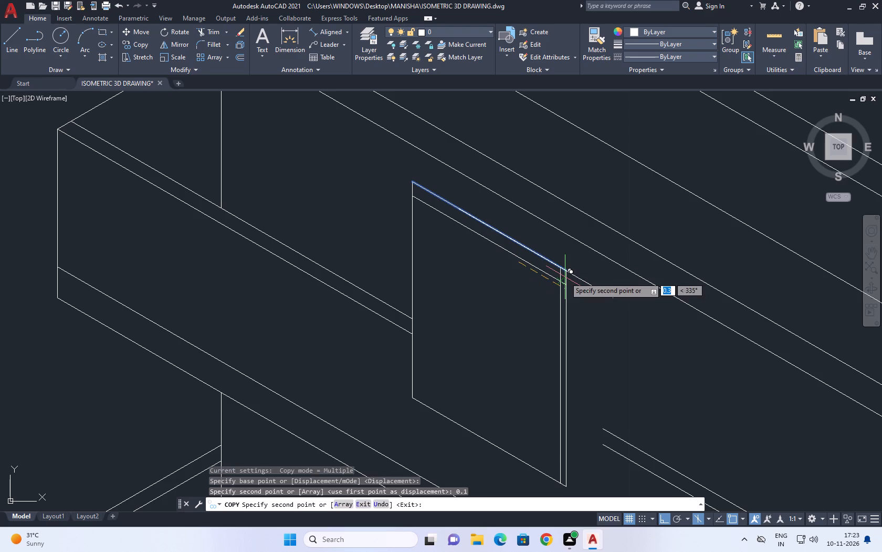
key(ctrl+z)
key(0)
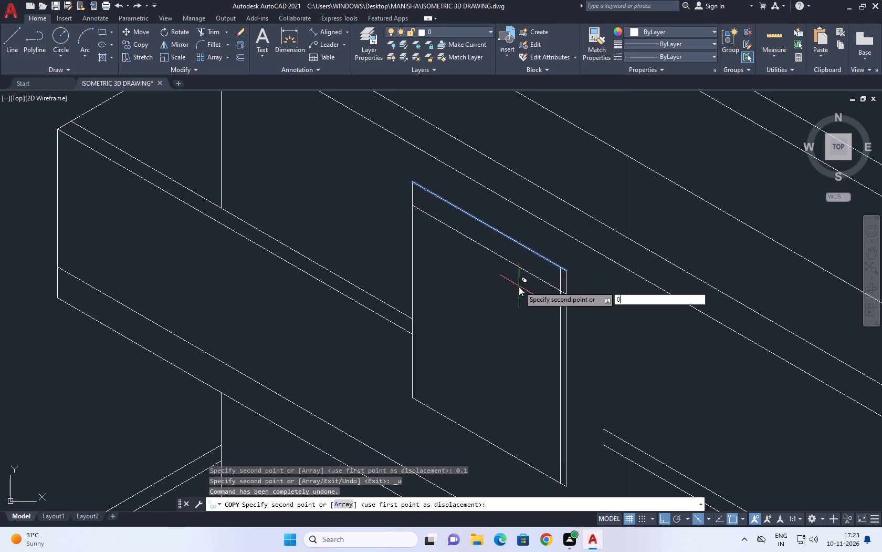
key(period)
key(0)
key(5)
key(Return)
key(Escape)
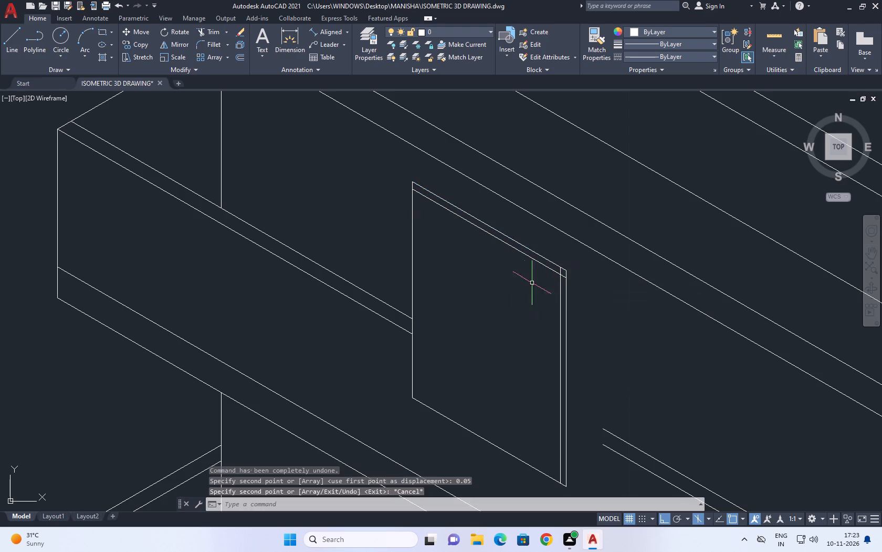
Copy the panel's left vertical side 0.1 units inward along the sloping axis, after trying 0.01.
middle_drag(479, 299, 546, 239)
click(494, 177)
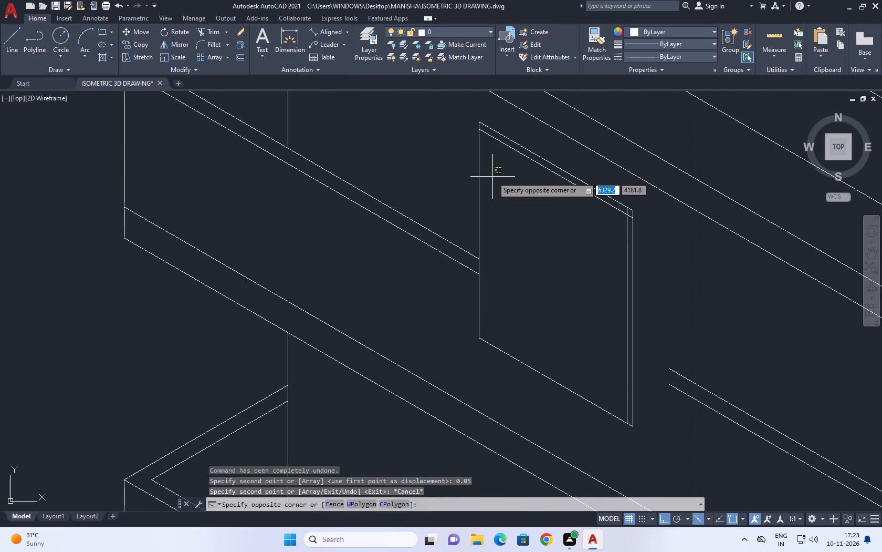
drag(465, 177, 455, 179)
middle_drag(469, 186, 485, 222)
key(c)
key(o)
key(space)
click(505, 229)
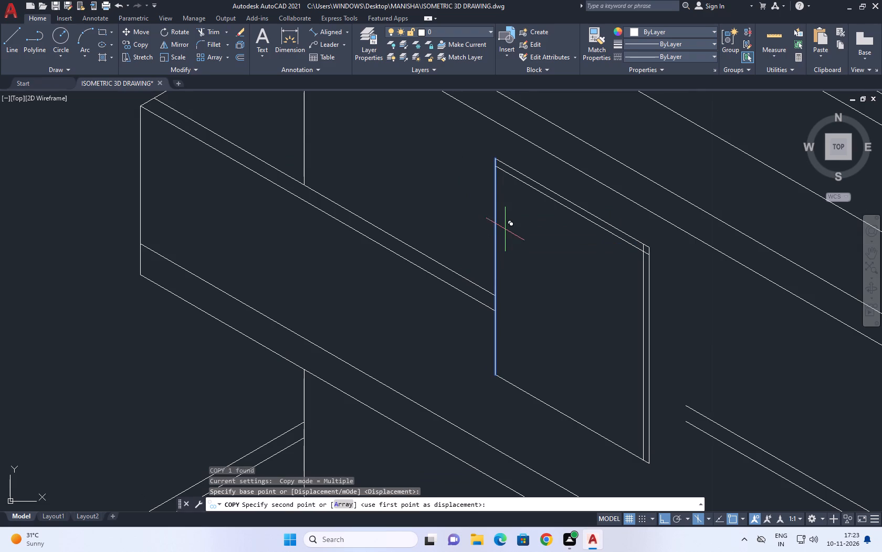
text(0.)
text(01)
key(Return)
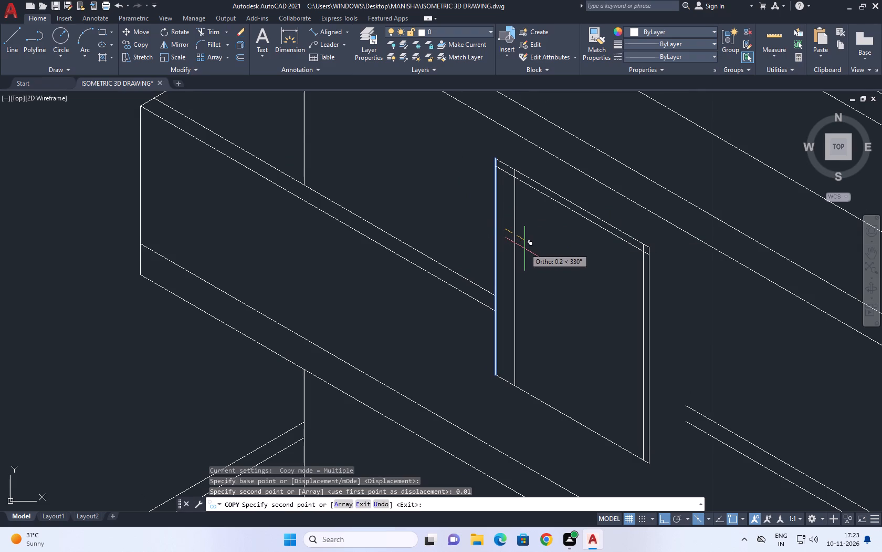
key(ctrl+z)
key(0)
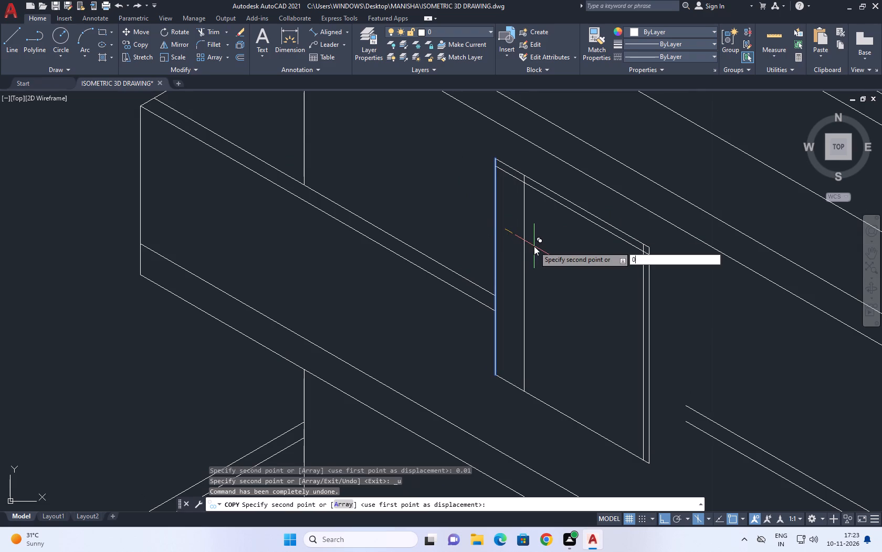
text(.1)
key(Return)
middle_drag(548, 257, 542, 224)
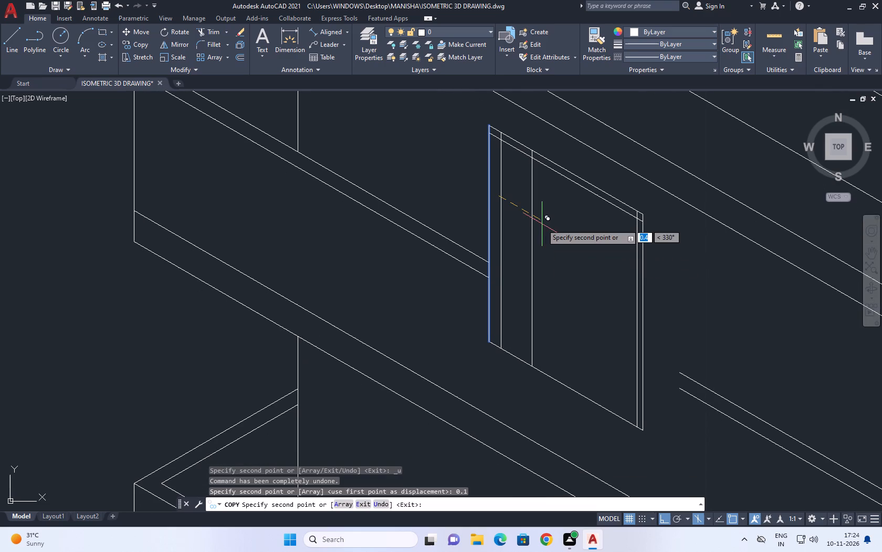
key(Escape)
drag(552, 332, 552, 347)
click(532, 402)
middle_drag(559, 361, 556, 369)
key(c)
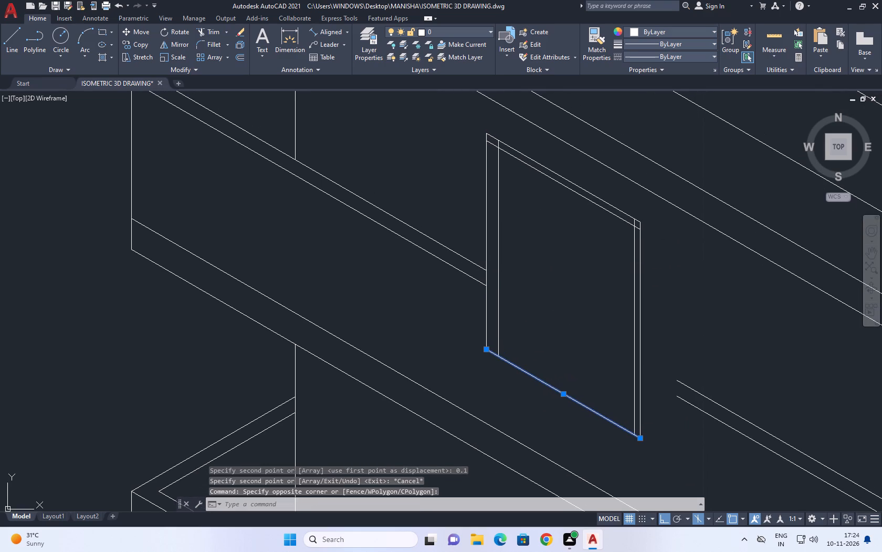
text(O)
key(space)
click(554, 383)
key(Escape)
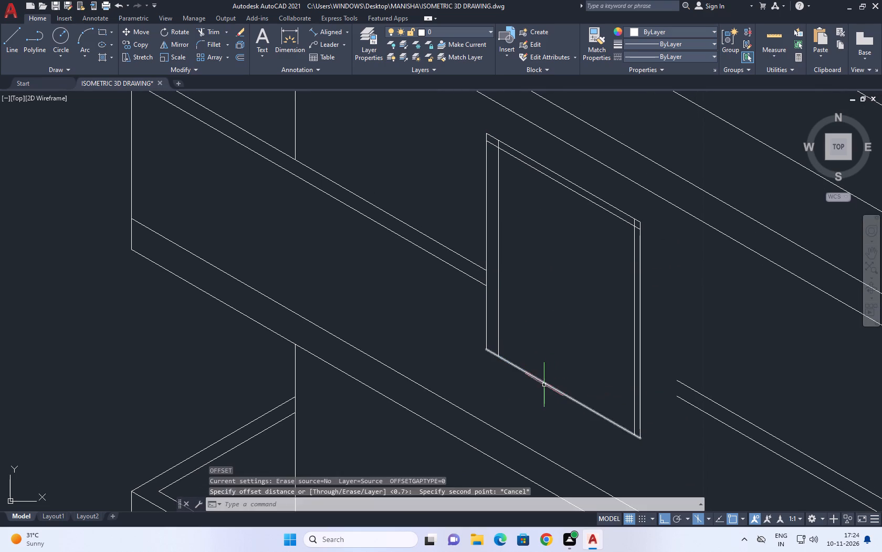
Copy the panel's sloping bottom edge 0.05 units straight up.
click(544, 385)
text(CO)
key(space)
click(556, 381)
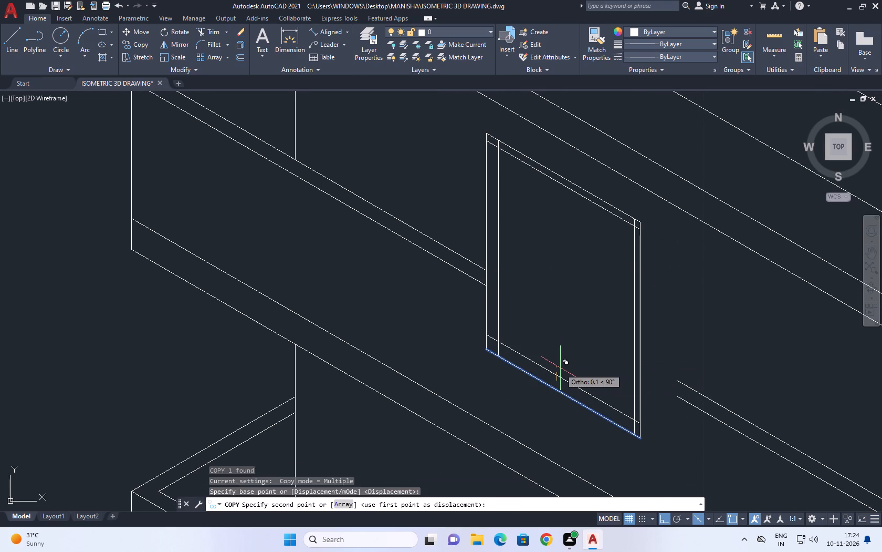
key(0)
key(period)
key(0)
key(5)
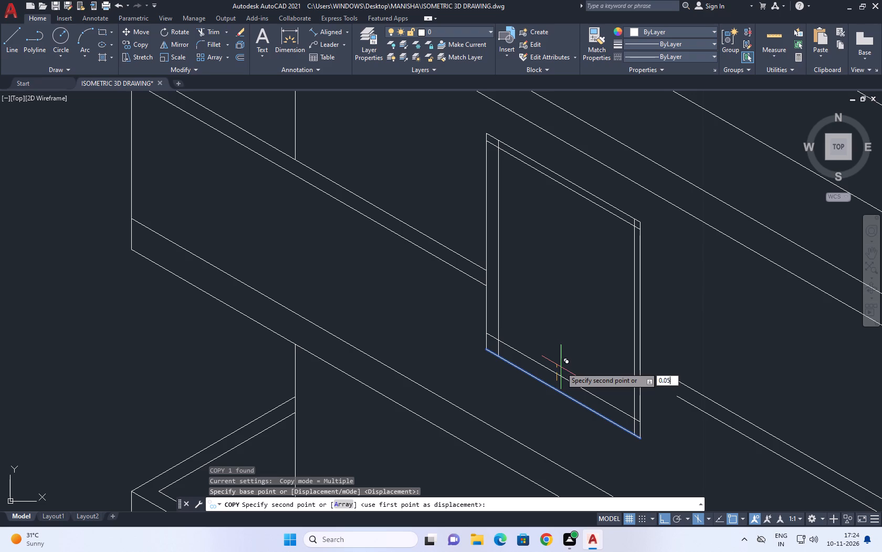
key(Return)
key(Escape)
Trim the overshooting ends of the inner frame lines at the panel's two upper corners.
middle_drag(522, 217, 540, 252)
key(t)
key(r)
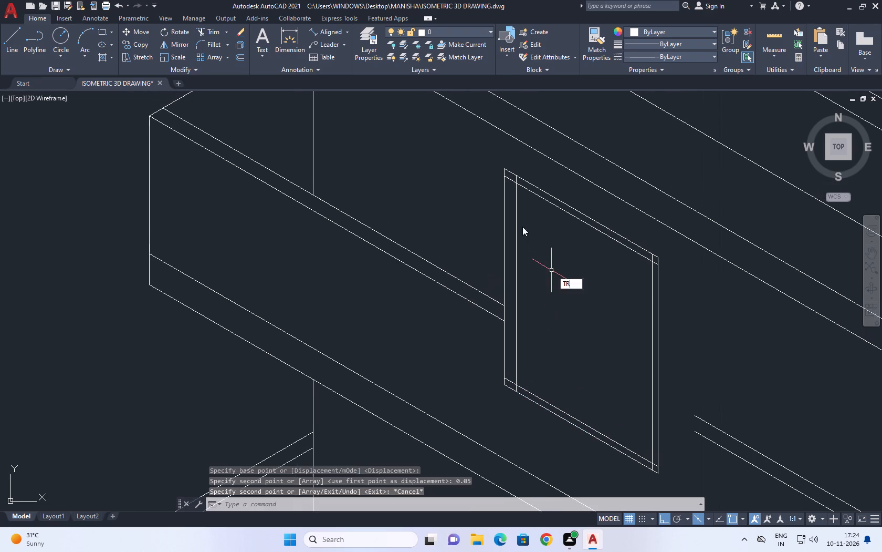
key(space)
scroll(498, 168, up, 5)
click(579, 227)
click(625, 213)
scroll(516, 191, down, 5)
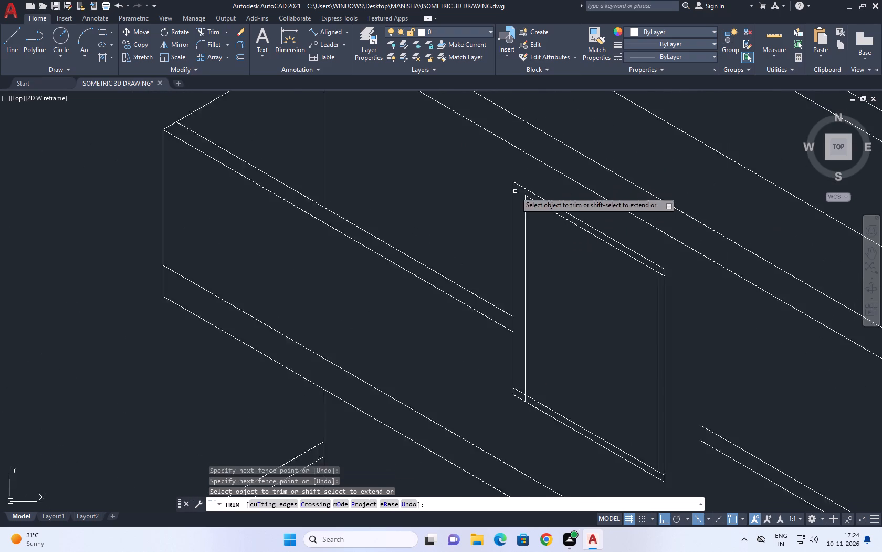
scroll(515, 191, down, 3)
scroll(574, 246, up, 3)
scroll(476, 102, up, 5)
click(456, 122)
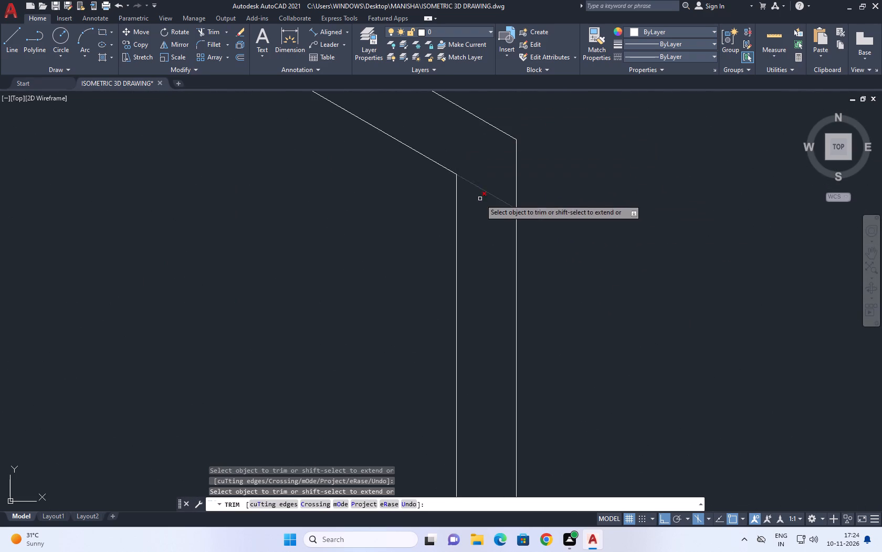
click(480, 199)
scroll(489, 181, up, 1)
click(489, 178)
Trim the overshooting ends of the inner frame lines at the panel's two lower corners.
scroll(505, 167, down, 10)
scroll(512, 288, up, 6)
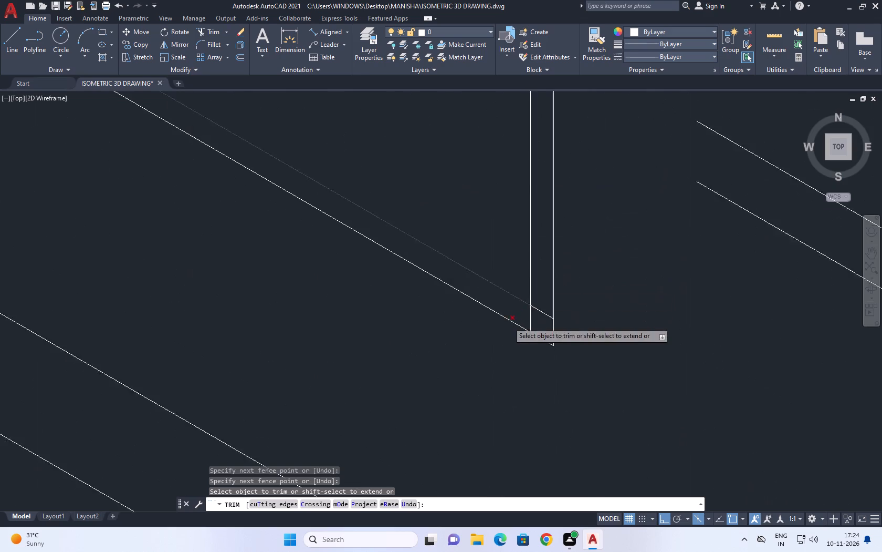
scroll(508, 322, up, 5)
scroll(685, 235, down, 4)
click(731, 210)
click(690, 236)
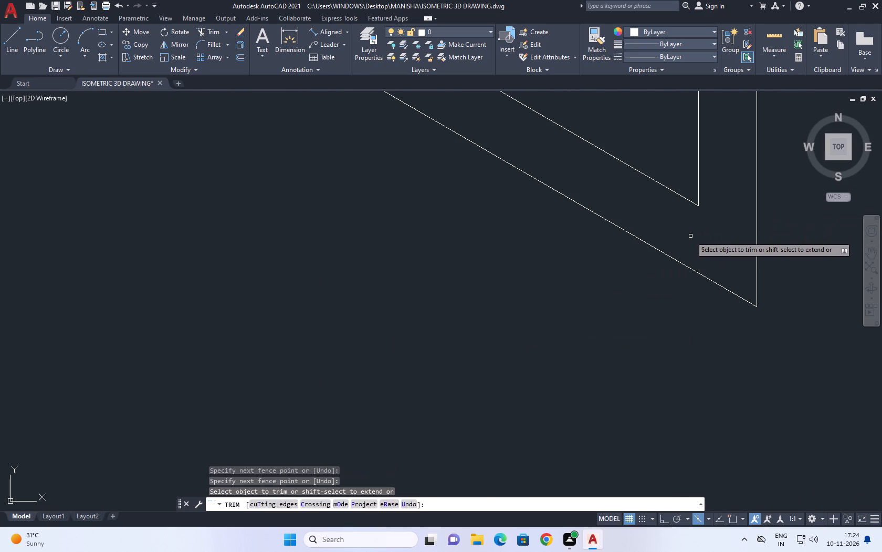
scroll(688, 236, down, 4)
middle_drag(644, 183, 653, 289)
scroll(484, 201, up, 3)
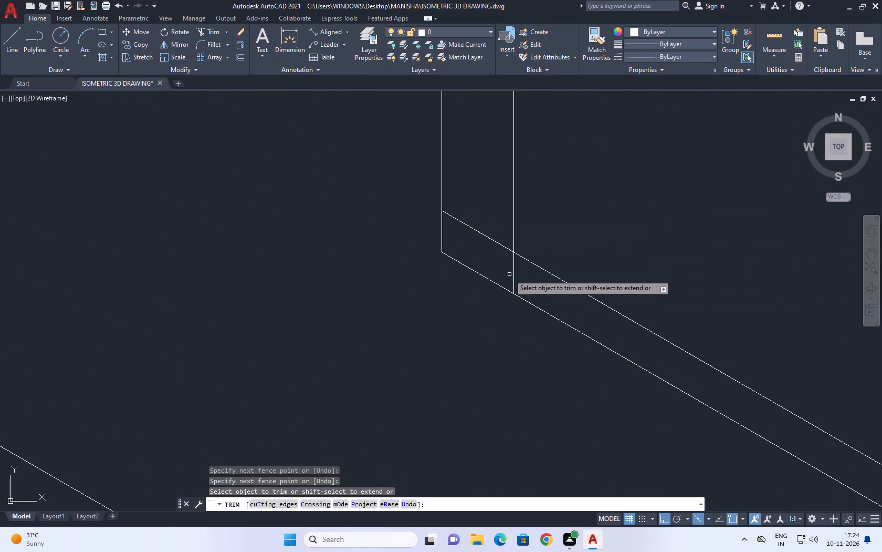
click(511, 275)
click(518, 278)
click(500, 243)
scroll(482, 239, down, 5)
key(Escape)
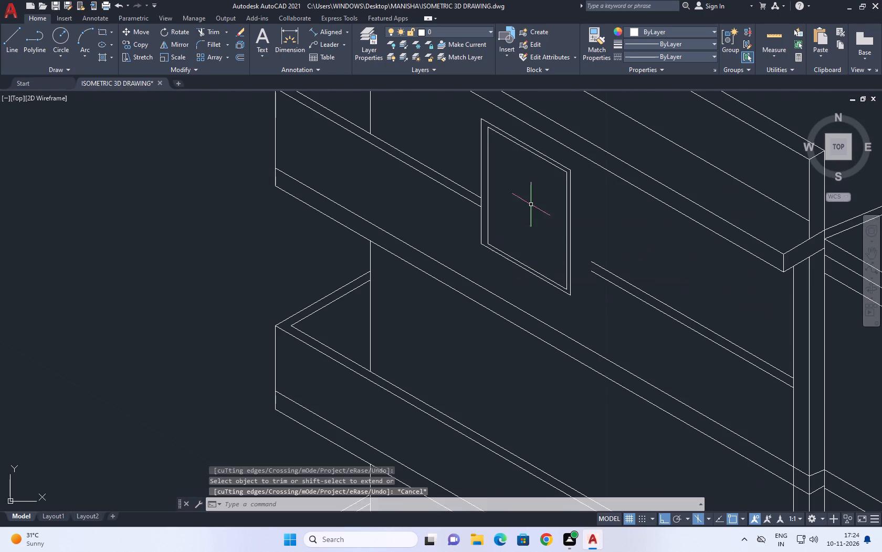
Draw a vertical line from the midpoint of the inner frame's top edge down past the panel's bottom edge.
middle_drag(518, 179, 531, 200)
middle_drag(512, 200, 529, 225)
key(l)
key(space)
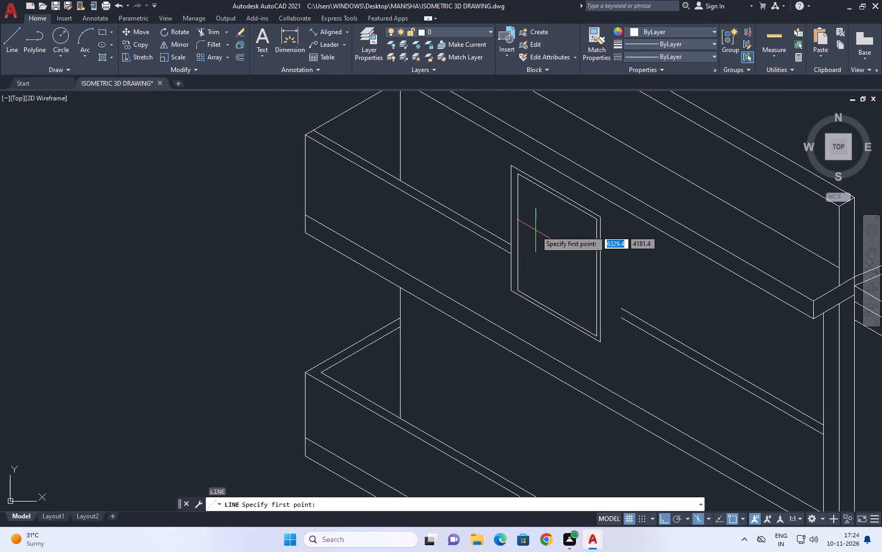
click(556, 198)
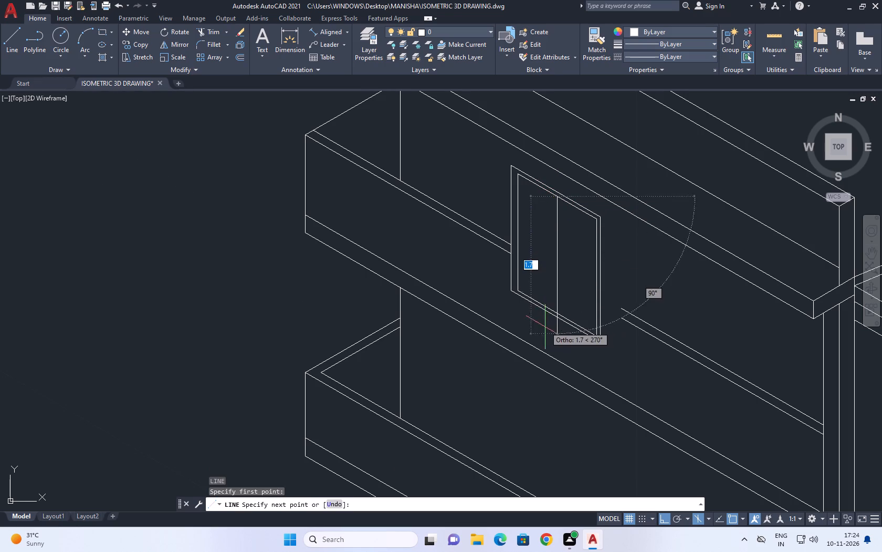
scroll(545, 327, up, 2)
click(580, 343)
key(Escape)
Trim the central vertical line's lower end back to the inner frame's bottom edge.
text(TR)
key(space)
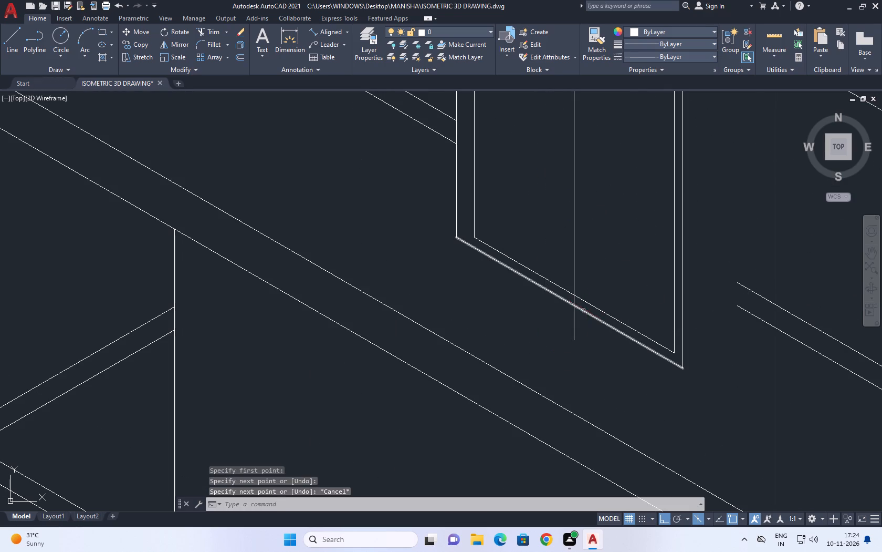
scroll(572, 315, up, 2)
click(584, 331)
click(551, 322)
click(582, 291)
click(572, 273)
scroll(569, 272, down, 3)
key(Escape)
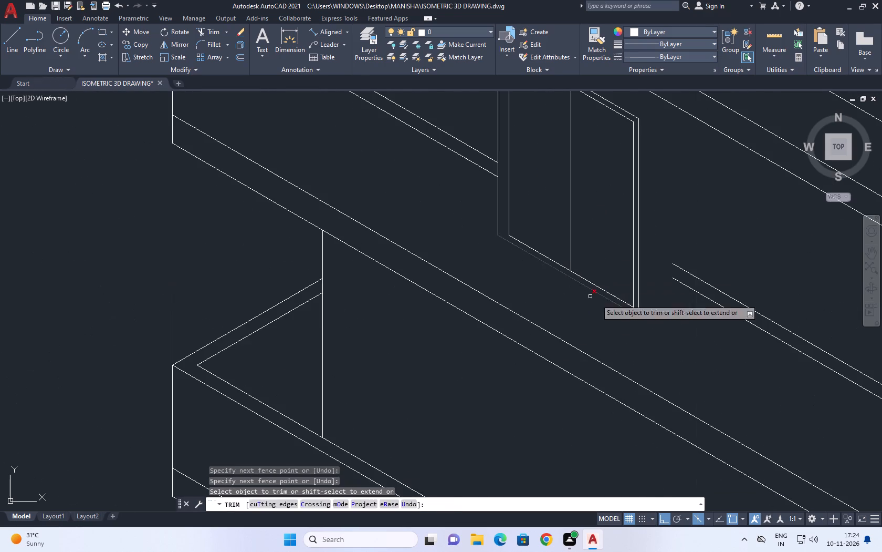
Copy the central vertical line a very short distance toward the panel's right side along the sloping axis.
middle_drag(559, 224, 601, 298)
scroll(581, 265, up, 1)
click(642, 271)
drag(580, 243, 574, 239)
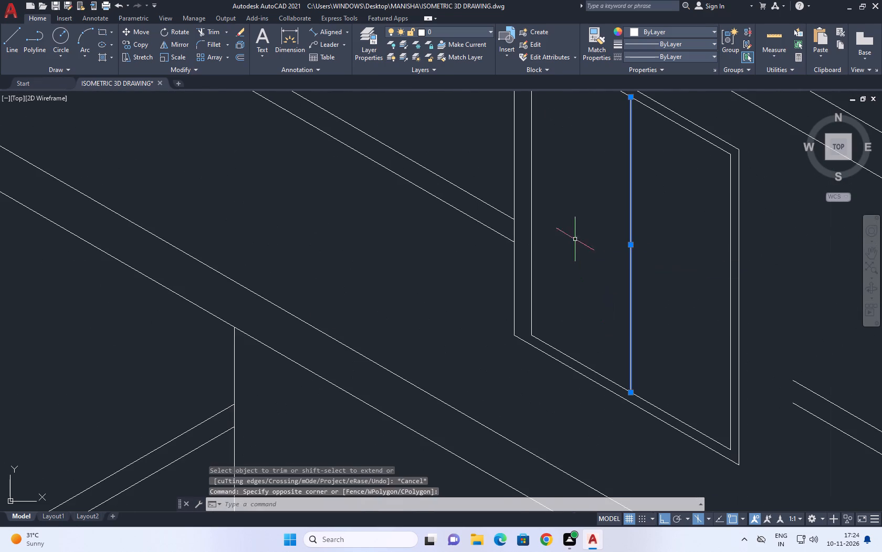
middle_drag(625, 246, 629, 262)
text(CO)
key(space)
click(629, 262)
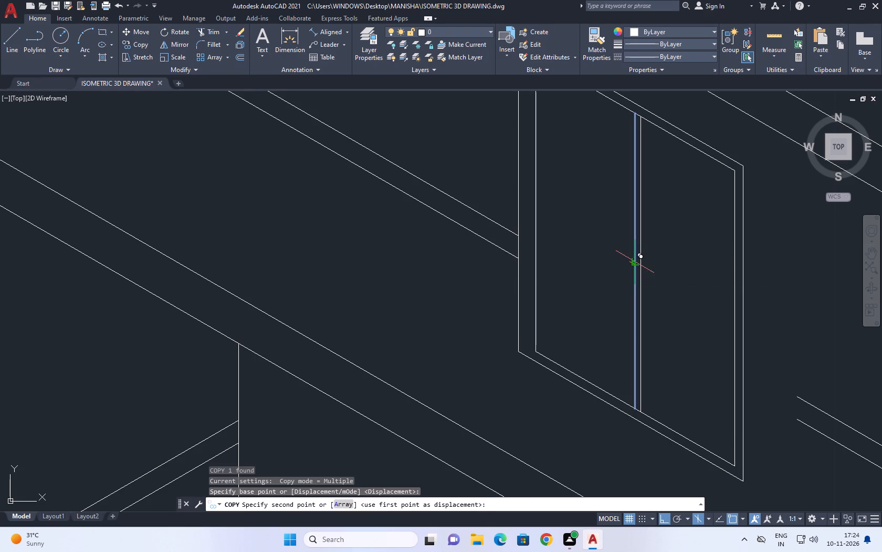
click(637, 264)
scroll(656, 255, up, 1)
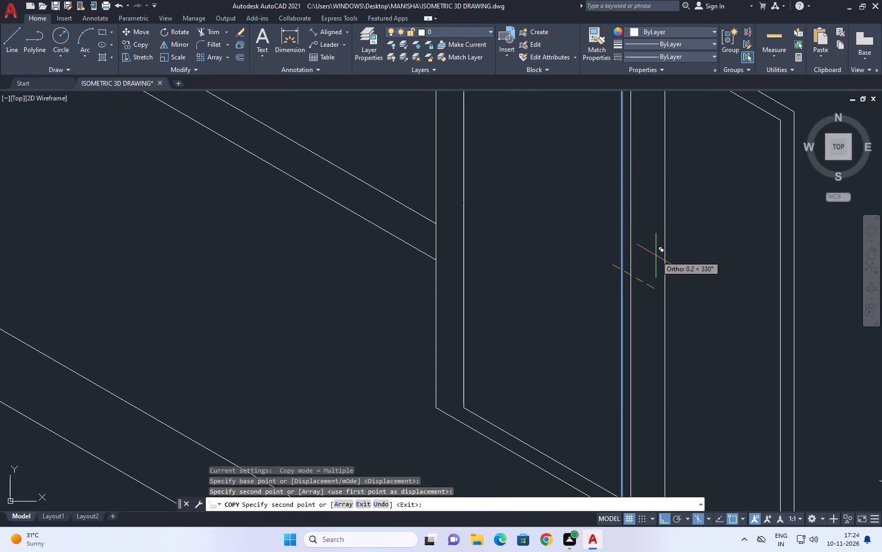
Switch to the top isoplane and place another copy of the central line about 0.1 units away along the 30° axis.
key(F5)
scroll(644, 252, down, 1)
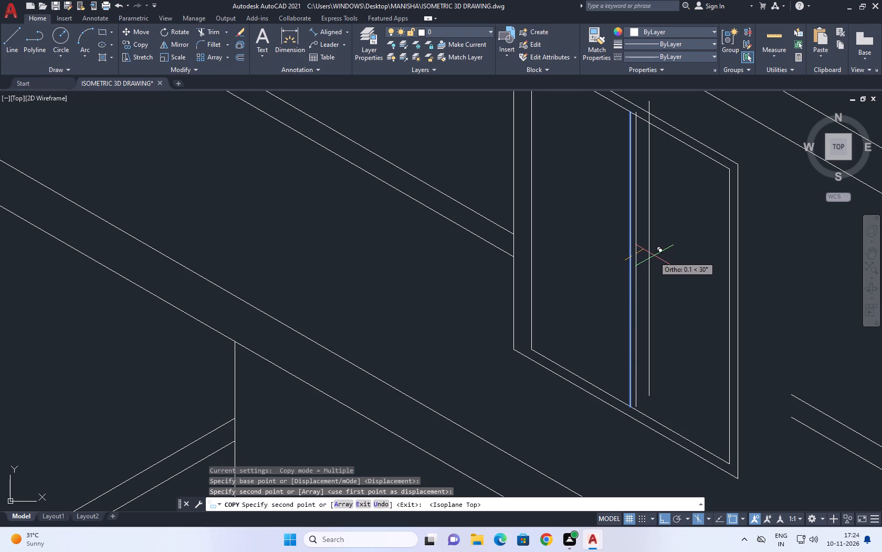
click(654, 255)
key(Escape)
scroll(658, 241, down, 1)
middle_drag(658, 241, 654, 283)
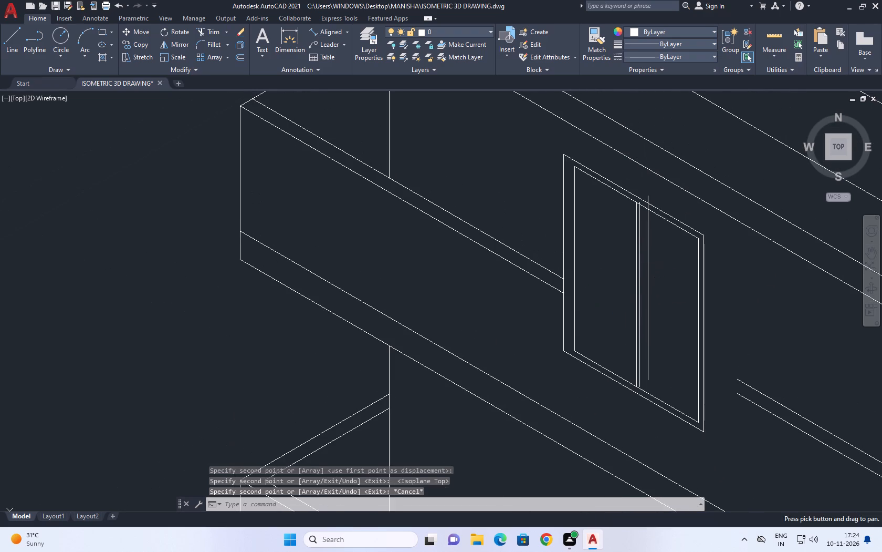
Trim the upper ends of the two copied vertical lines back to the inner frame's top edge.
key(t)
key(r)
key(space)
scroll(645, 197, up, 5)
click(674, 282)
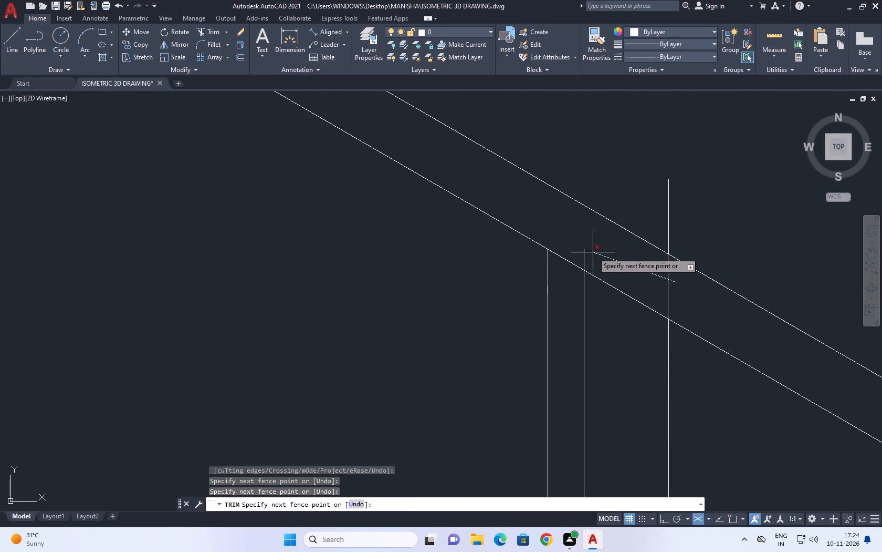
click(577, 252)
click(674, 201)
drag(622, 182, 605, 177)
scroll(548, 182, down, 7)
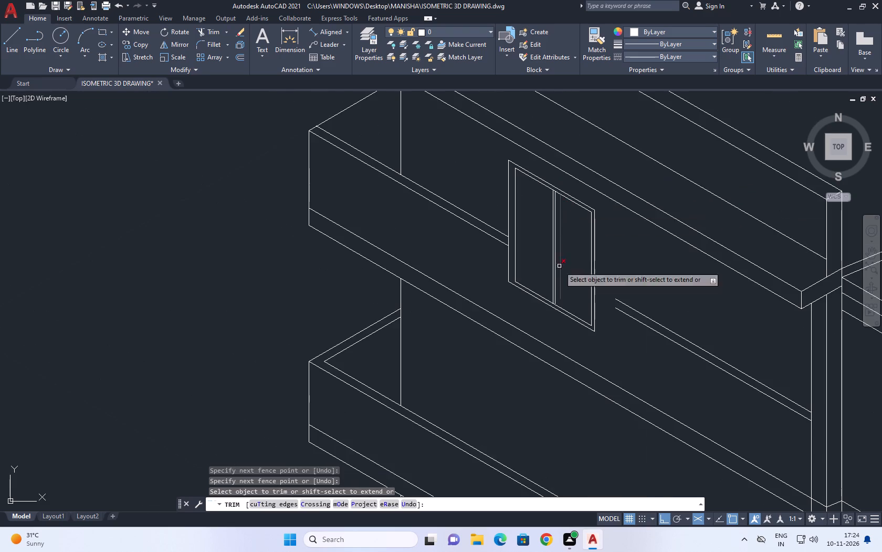
key(Escape)
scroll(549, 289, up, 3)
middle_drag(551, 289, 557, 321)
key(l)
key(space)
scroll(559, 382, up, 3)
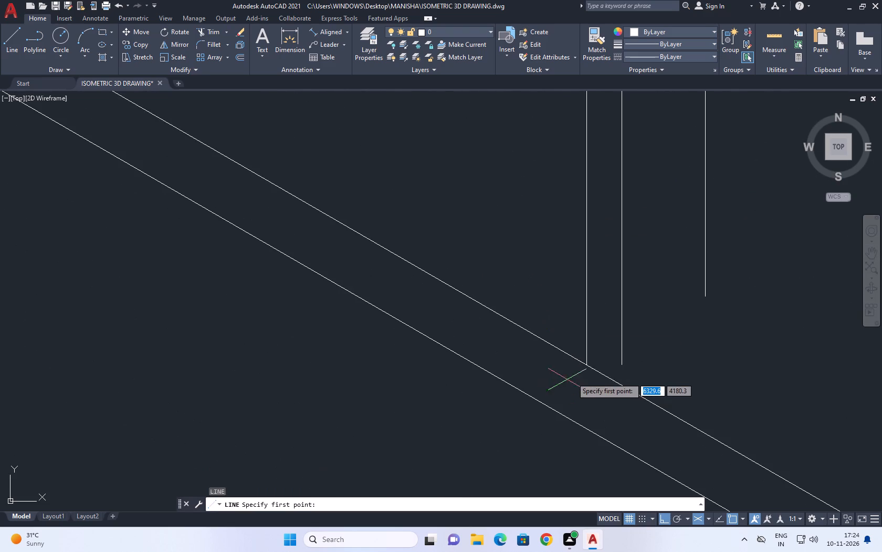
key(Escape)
Extend the middle of the three divider lines down to the inner frame's bottom edge.
key(e)
text(X)
key(space)
click(615, 355)
click(650, 356)
key(Escape)
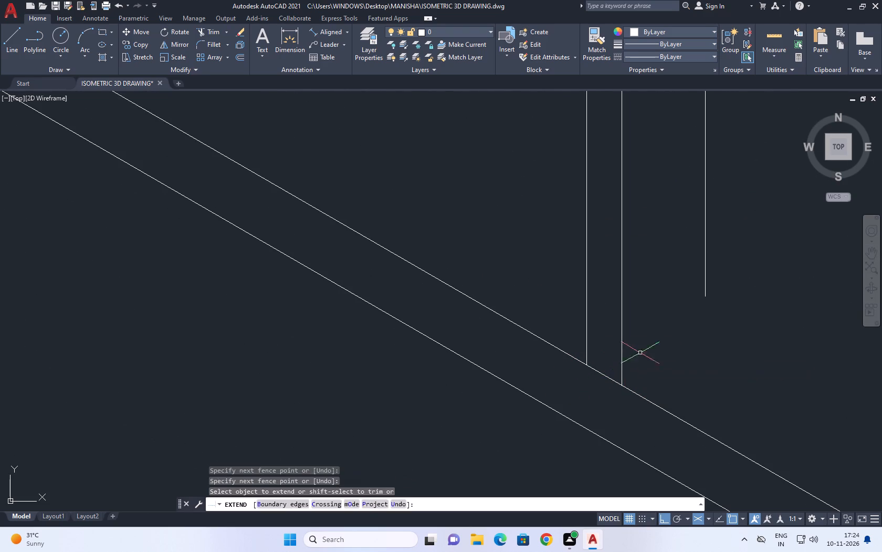
Draw a 30° line from the foot of the middle divider line to beyond the rightmost divider line.
scroll(634, 350, down, 2)
key(l)
key(space)
click(633, 362)
click(712, 345)
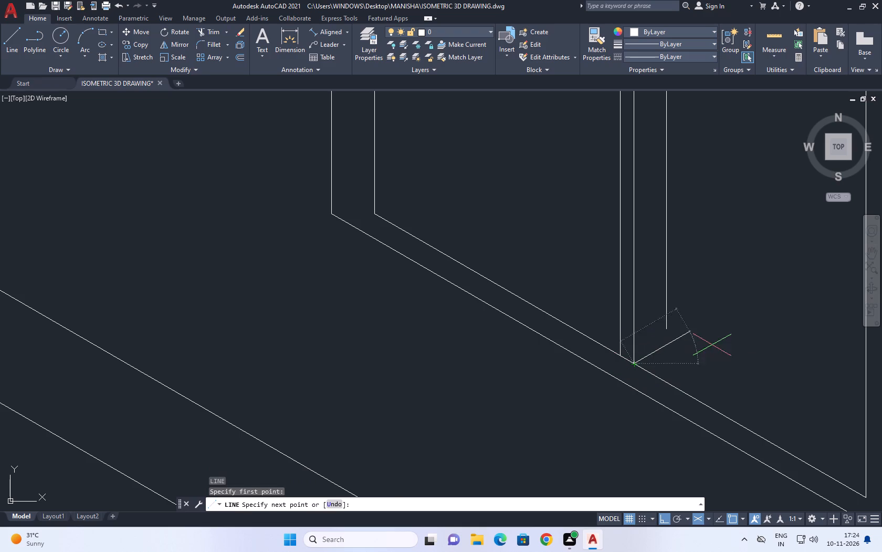
key(Escape)
Extend the rightmost divider line down to the 30° line.
scroll(609, 316, down, 3)
key(e)
key(x)
key(space)
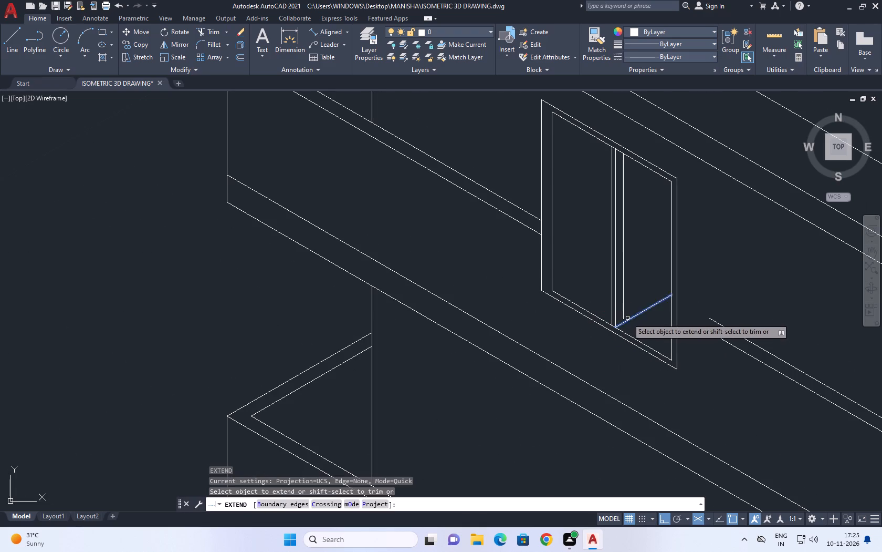
click(623, 315)
key(Escape)
Trim the part of the 30° line that runs past the rightmost divider line.
scroll(624, 314, up, 3)
middle_drag(635, 325, 602, 326)
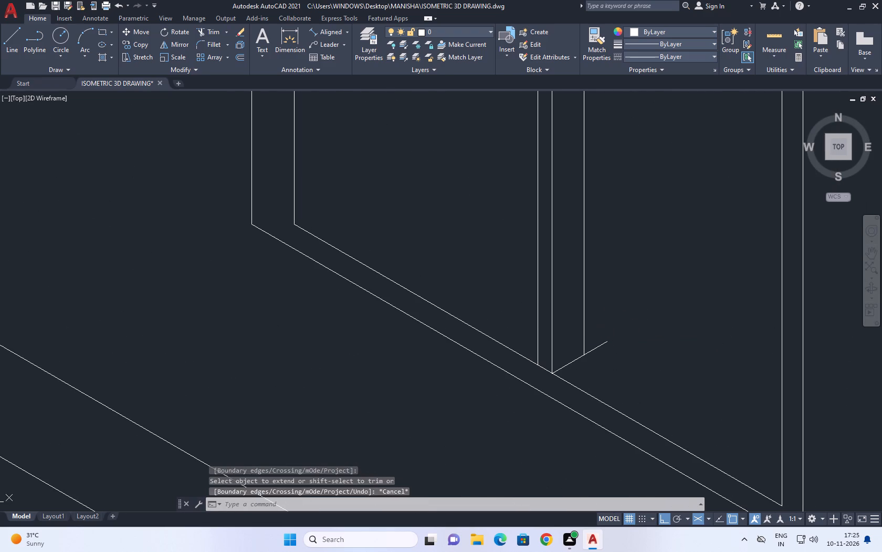
text(TR)
key(space)
click(603, 345)
key(Escape)
Review the framed panel and its central divider in relation to the surrounding balcony walls and roof.
scroll(595, 317, down, 5)
scroll(594, 293, up, 2)
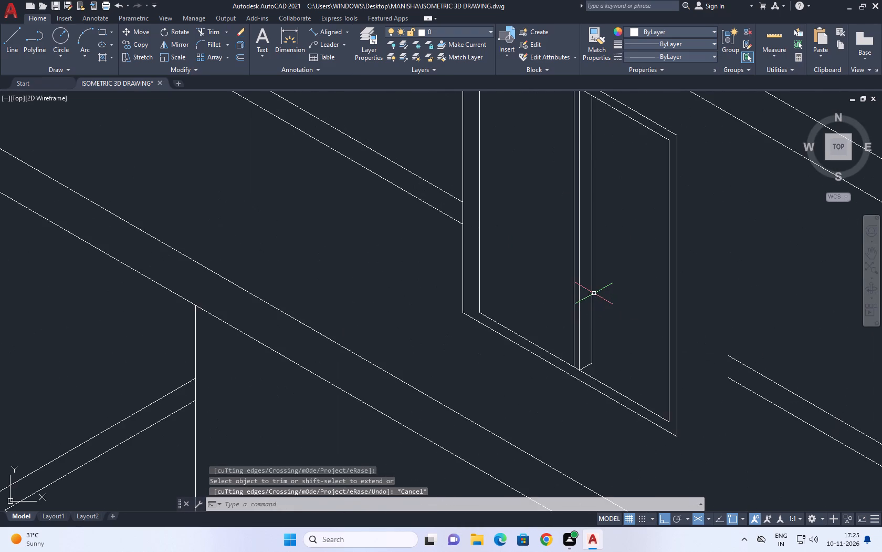
scroll(591, 293, down, 2)
middle_drag(618, 297, 563, 326)
scroll(561, 326, up, 1)
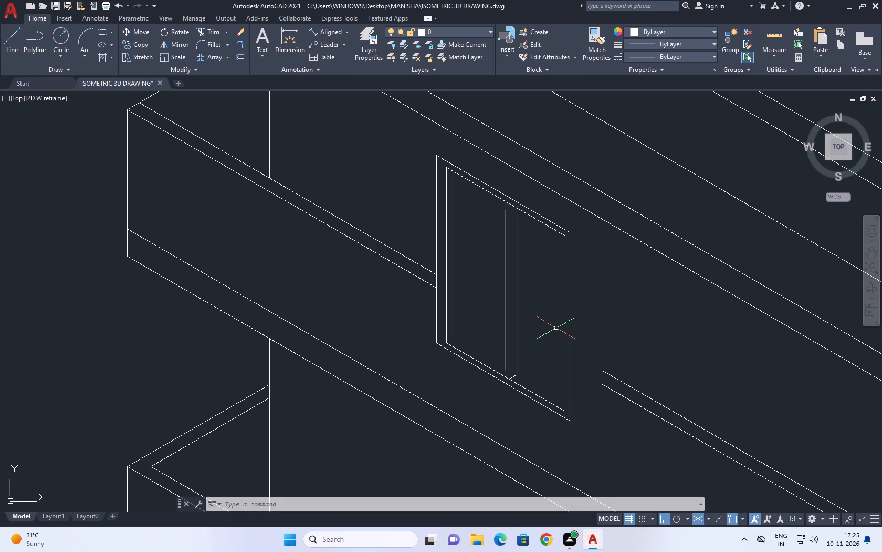
scroll(580, 229, down, 1)
scroll(604, 268, down, 1)
middle_drag(604, 268, 533, 321)
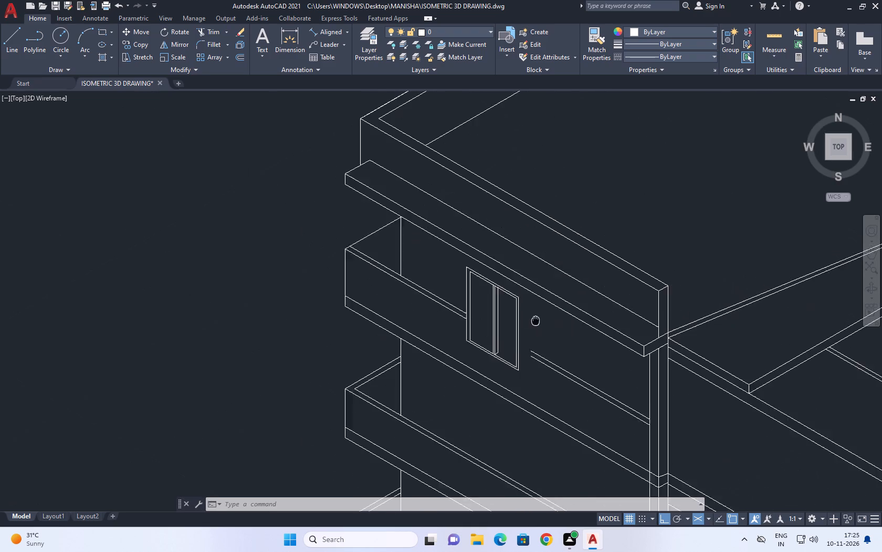
middle_drag(533, 321, 503, 320)
scroll(481, 333, up, 2)
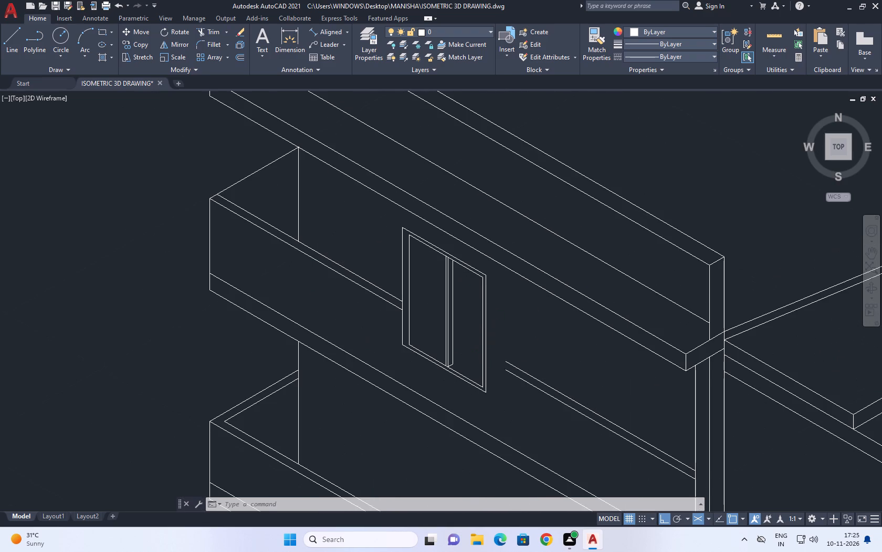
Draw a sill line from the foot of the rightmost divider line, parallel to the sloping bottom edge, past the panel's right side.
middle_drag(488, 344, 477, 310)
scroll(505, 321, up, 1)
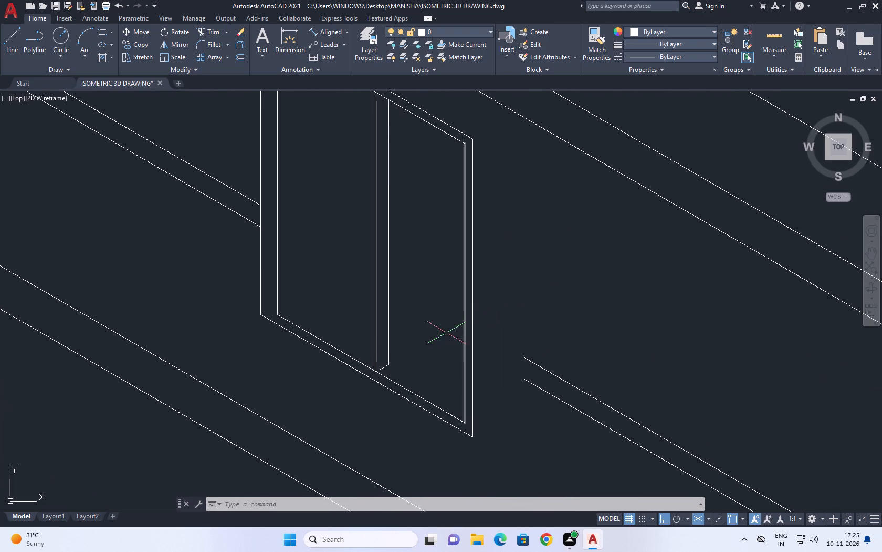
key(l)
key(space)
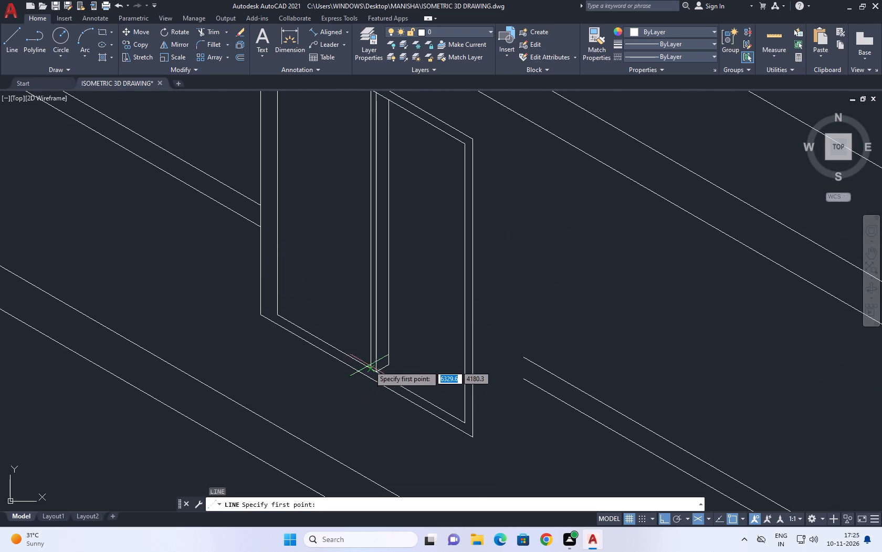
scroll(373, 365, up, 3)
click(401, 354)
scroll(423, 307, down, 2)
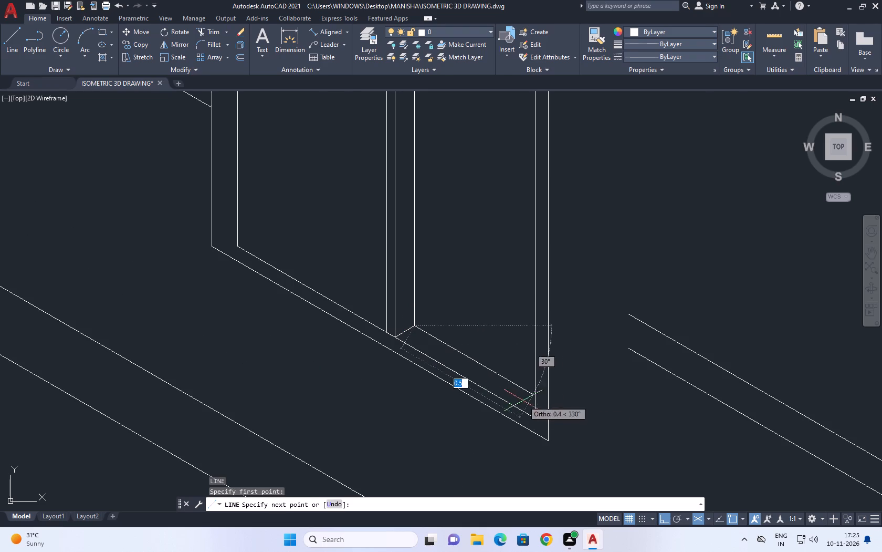
scroll(567, 408, up, 1)
click(567, 414)
key(space)
Trim the sill line at the inner frame's right side and erase the leftover piece outside the panel.
middle_drag(498, 347, 536, 310)
text(TR)
key(space)
click(564, 361)
click(562, 349)
key(space)
click(603, 370)
click(596, 385)
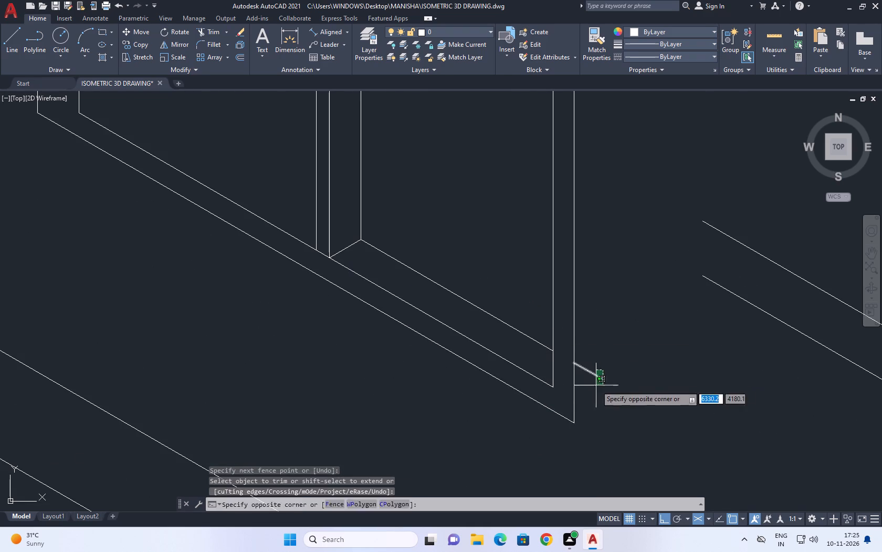
key(Delete)
Draw a line about 0.7 units long at 150° from the foot of the rightmost divider line past the inner frame's left side.
scroll(596, 361, down, 3)
middle_drag(495, 336, 508, 352)
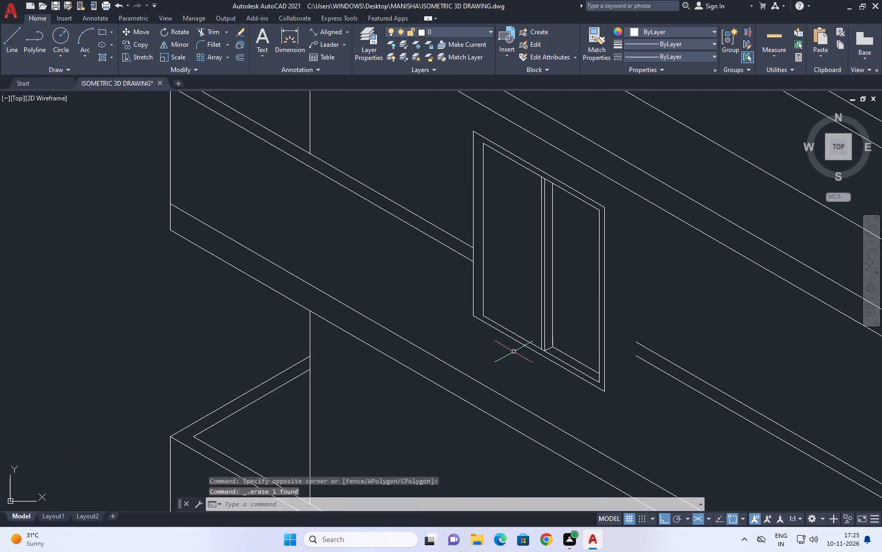
key(l)
key(space)
scroll(540, 353, up, 2)
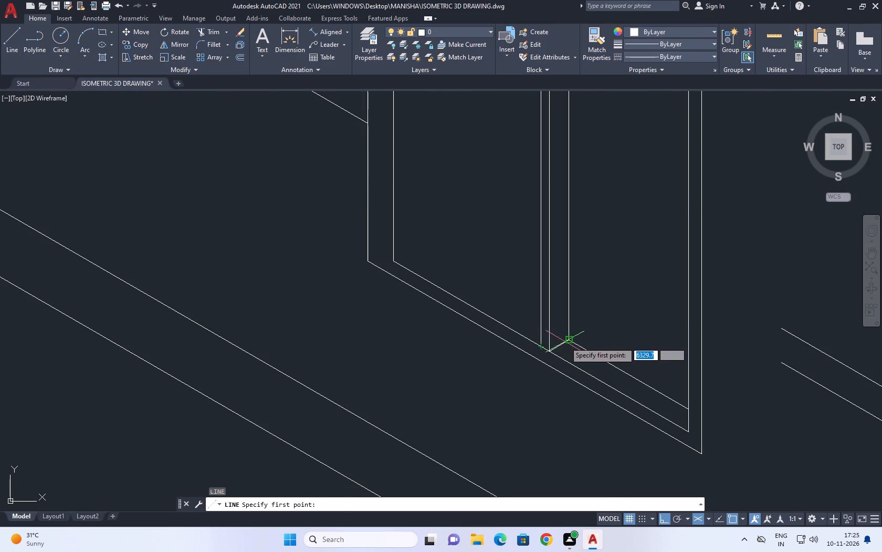
click(565, 340)
scroll(369, 231, up, 2)
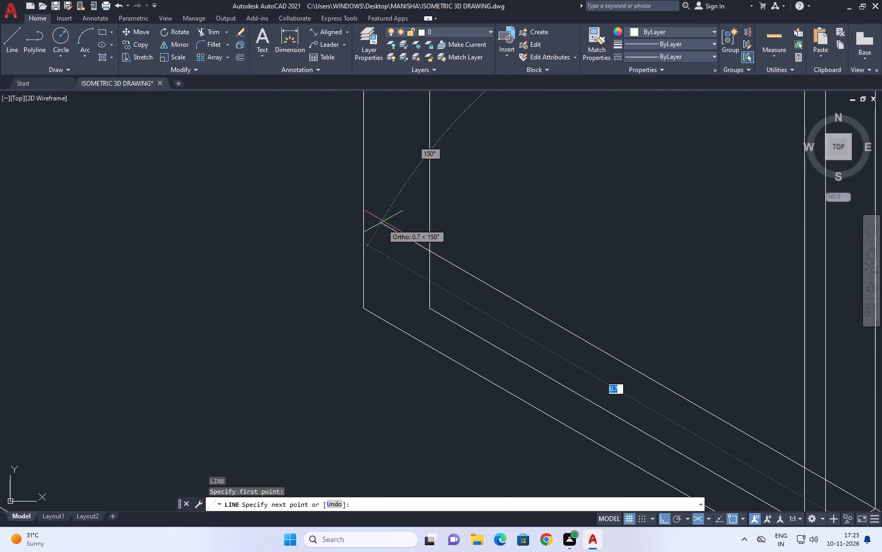
click(395, 211)
key(space)
Trim the left sill line at the inner frame's left side and remove its segments crossing the central divider.
scroll(396, 222, down, 2)
middle_drag(443, 243, 433, 248)
text(TR)
key(space)
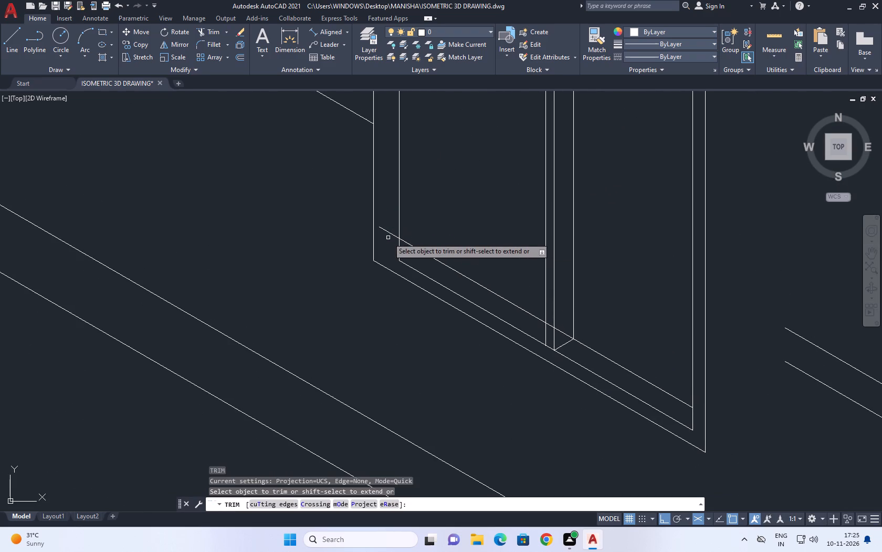
click(391, 236)
scroll(554, 347, up, 3)
click(537, 282)
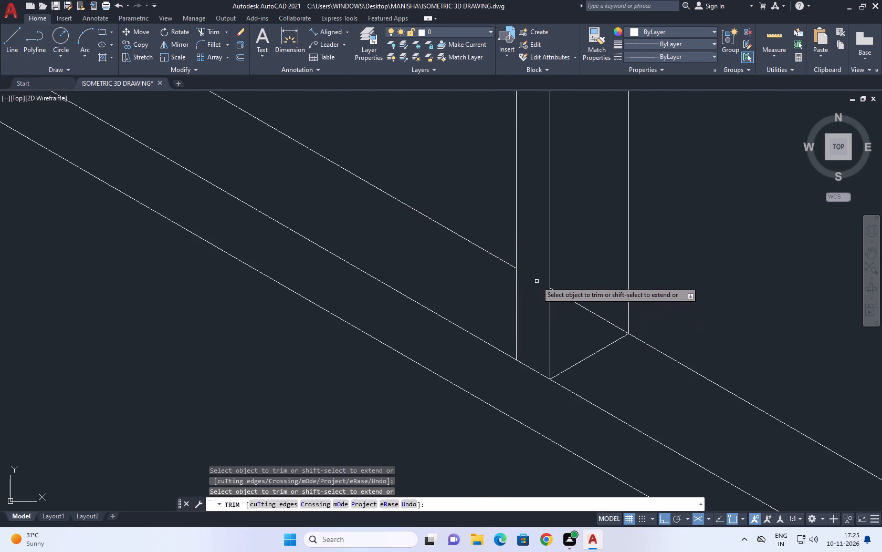
click(581, 304)
click(577, 329)
scroll(564, 314, down, 4)
key(space)
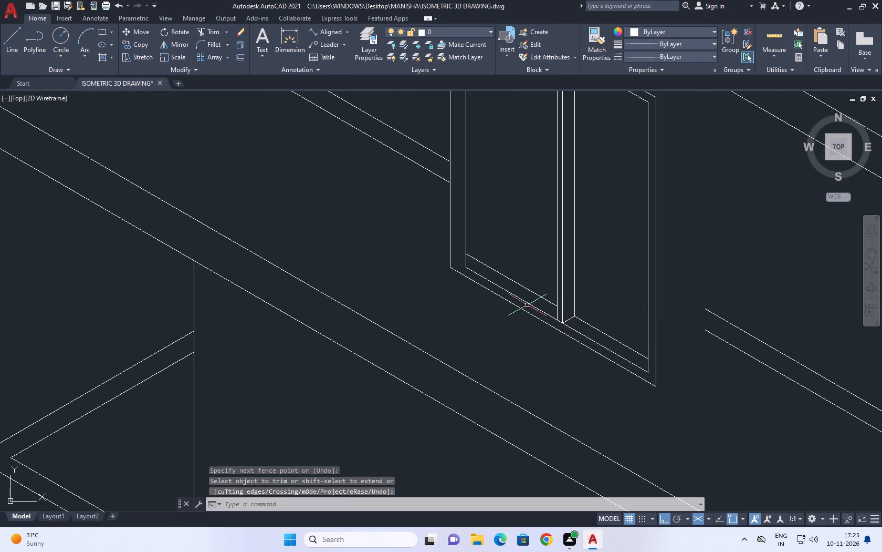
middle_drag(597, 322, 590, 355)
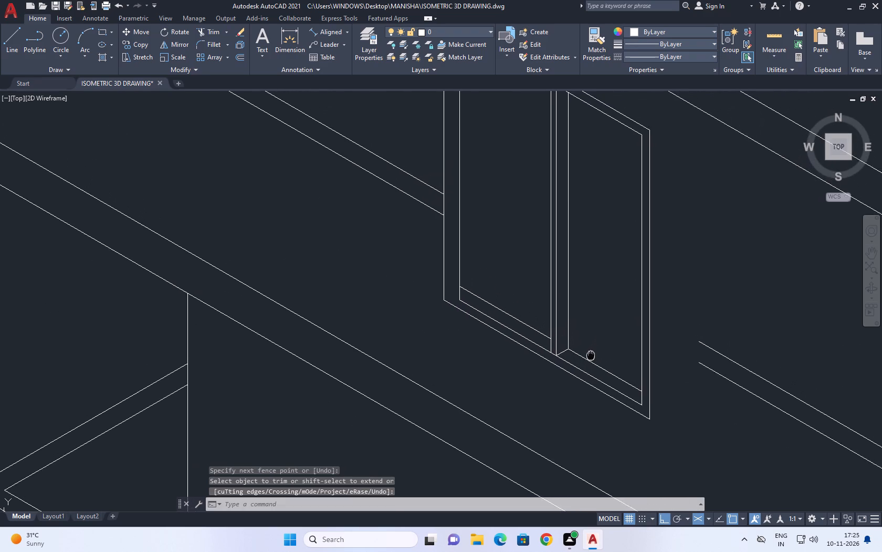
Extend the two sloping balcony wall lines on the right of the window panel to the panel's outer right side.
middle_drag(590, 355, 586, 355)
scroll(480, 320, up, 2)
scroll(528, 299, down, 3)
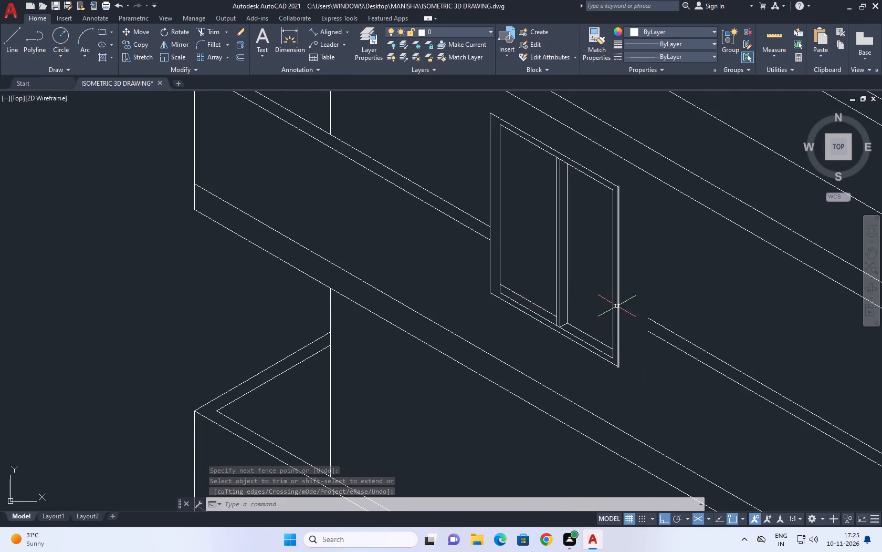
middle_drag(580, 299, 476, 318)
scroll(496, 309, down, 1)
middle_drag(570, 317, 570, 324)
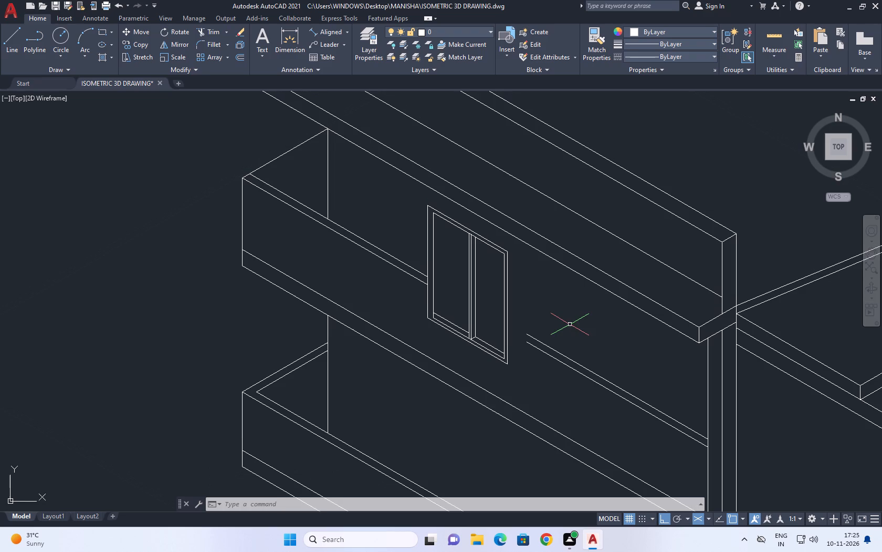
scroll(573, 333, down, 1)
middle_drag(552, 351, 566, 305)
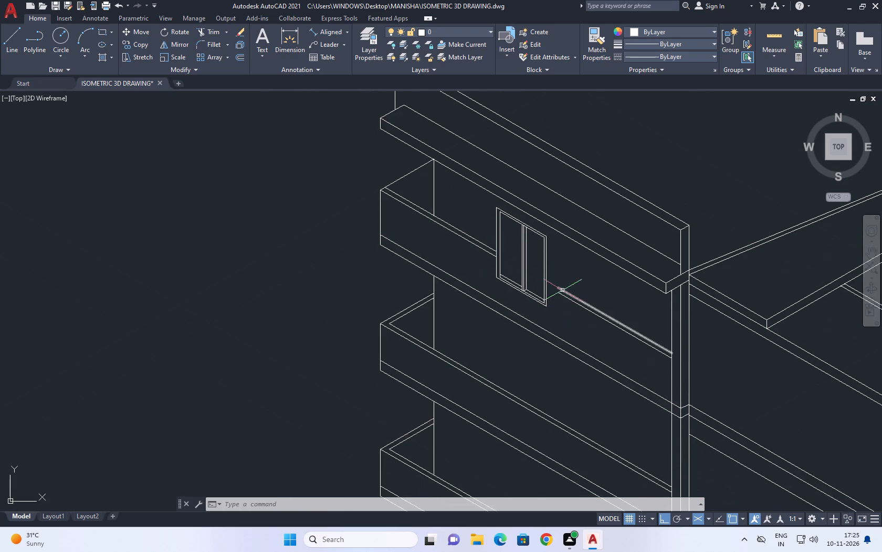
scroll(497, 211, up, 1)
scroll(582, 383, up, 1)
middle_drag(587, 379, 592, 367)
text(EX)
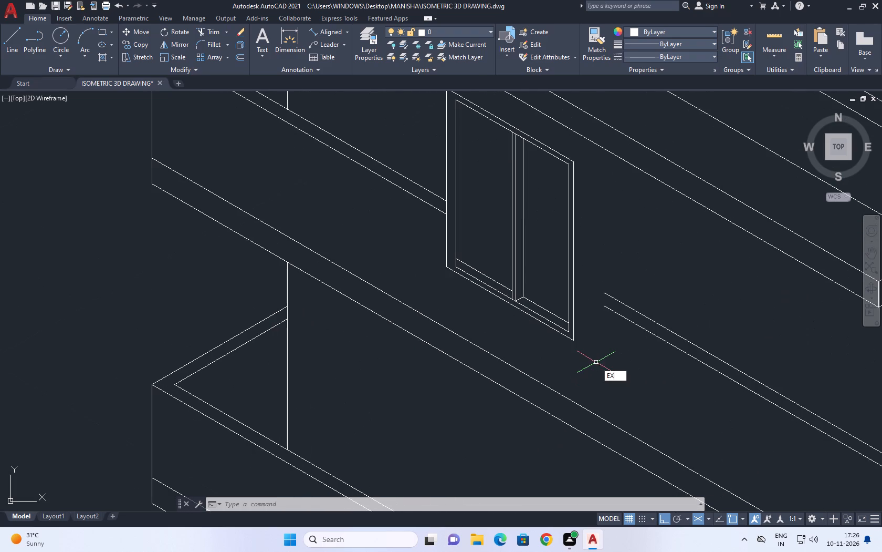
key(space)
click(651, 290)
click(622, 334)
scroll(570, 295, down, 2)
key(Escape)
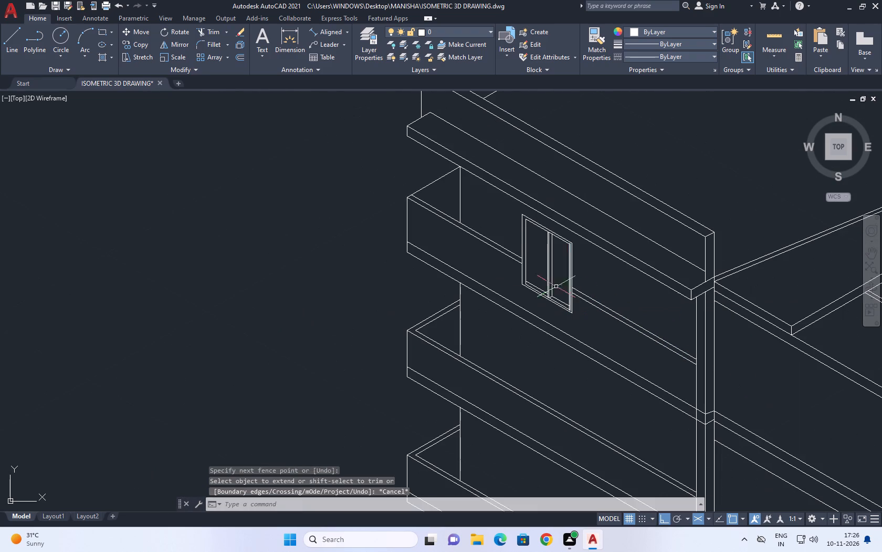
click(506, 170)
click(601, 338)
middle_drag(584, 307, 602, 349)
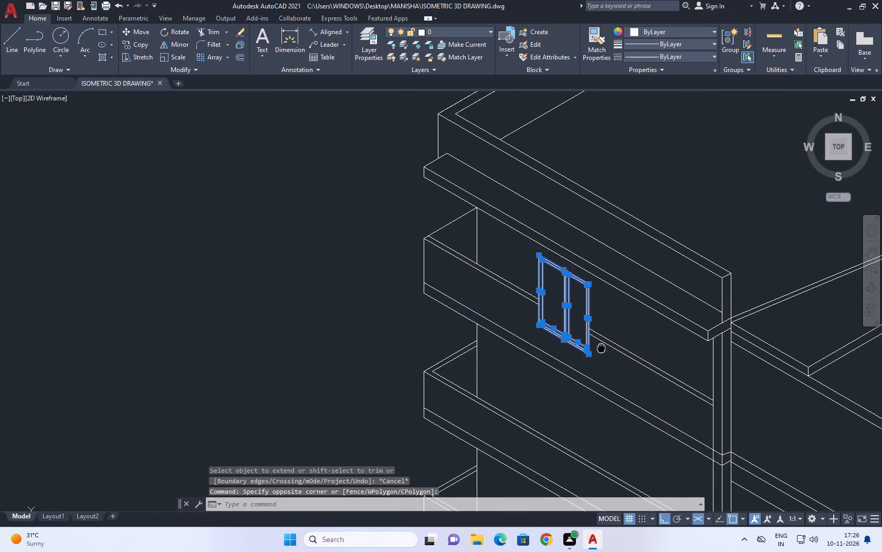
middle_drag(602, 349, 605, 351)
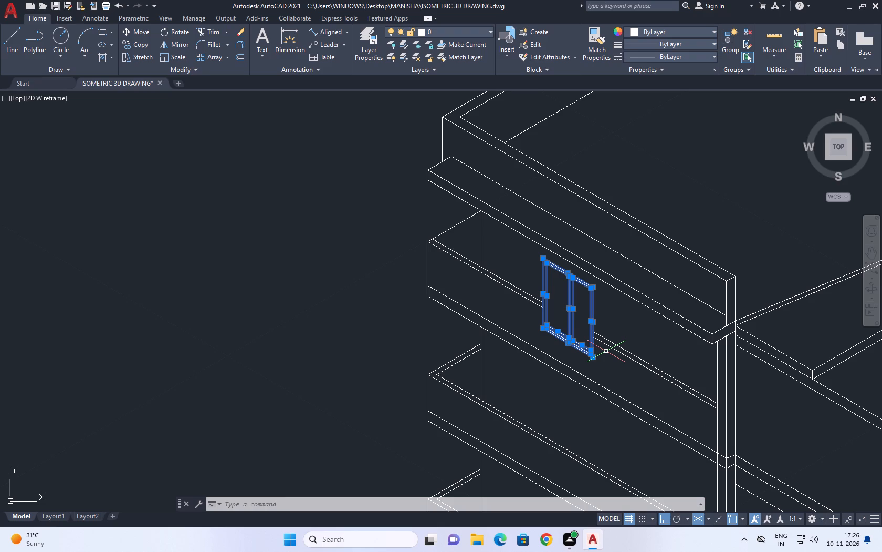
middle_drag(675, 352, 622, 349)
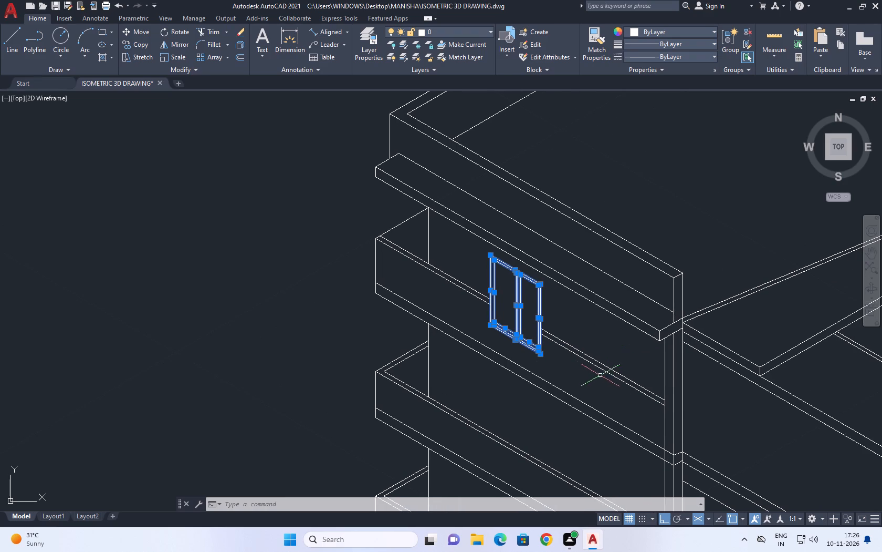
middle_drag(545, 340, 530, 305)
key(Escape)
Draw a vertical line across the two sloping wall lines, between the window panel and the building's right corner.
scroll(548, 307, up, 1)
middle_drag(549, 305, 523, 308)
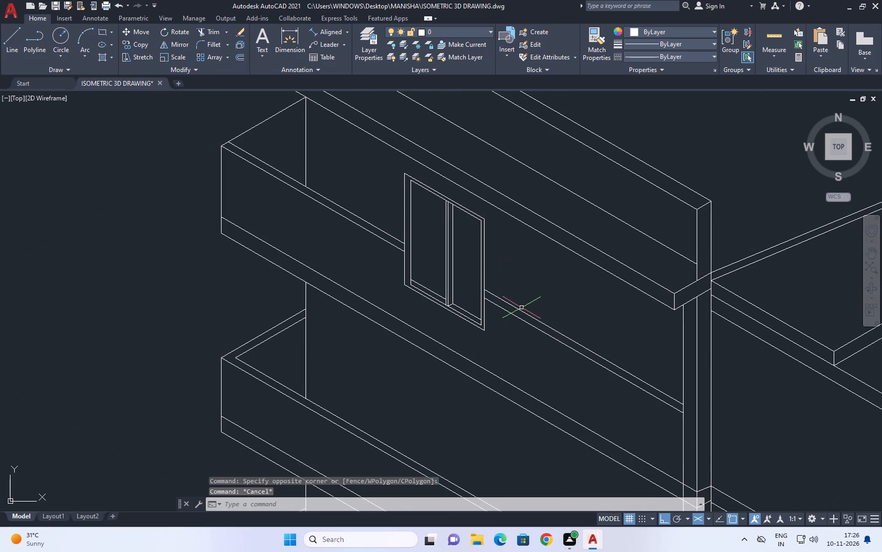
text(L)
key(space)
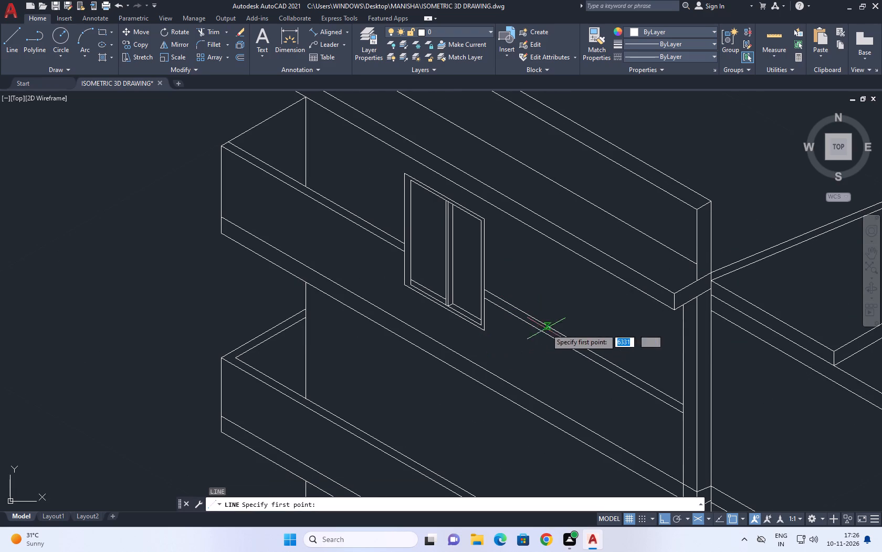
scroll(565, 334, up, 1)
click(584, 387)
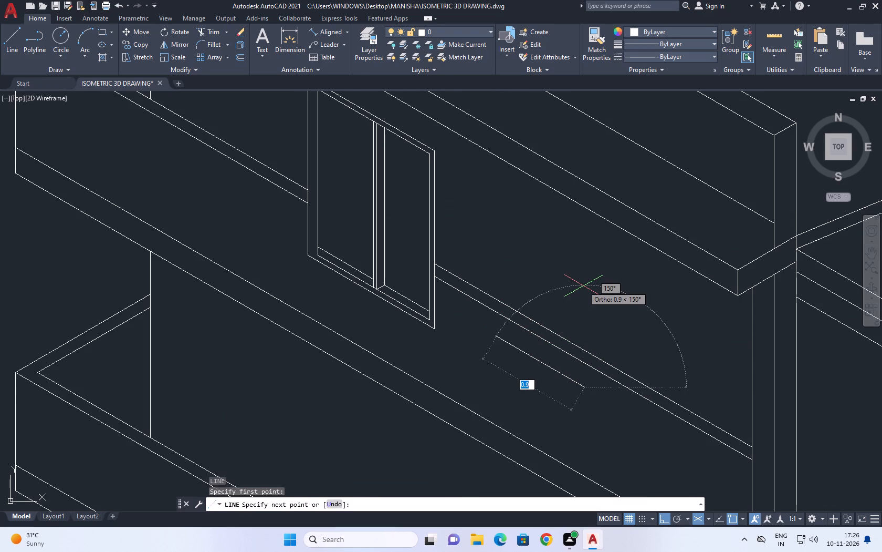
key(F5)
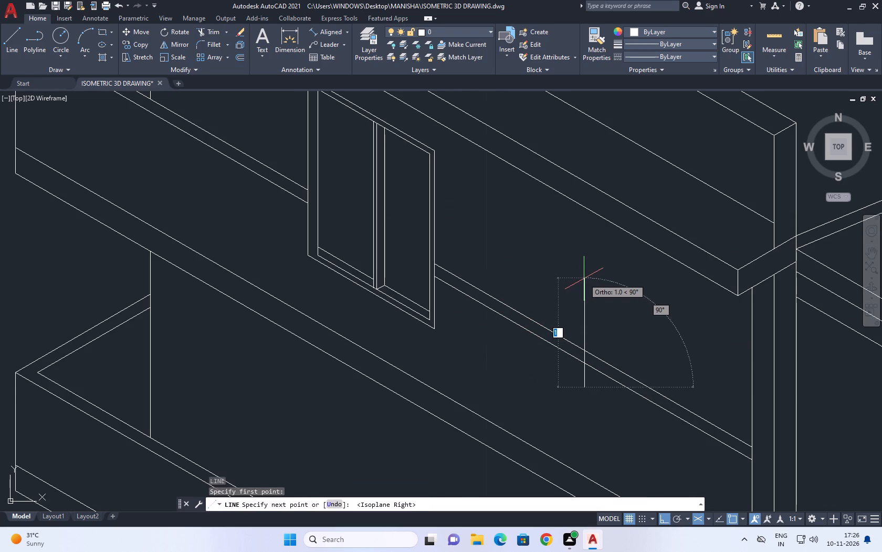
scroll(585, 254, up, 1)
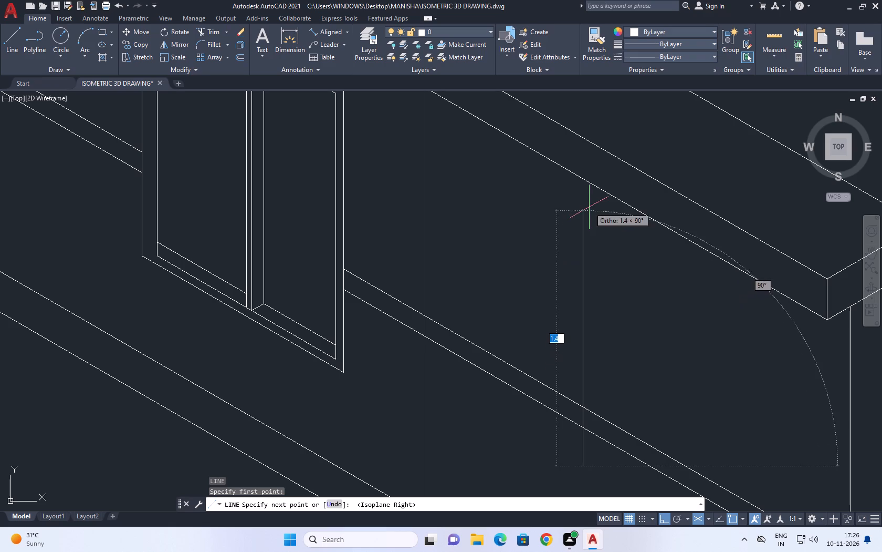
click(592, 205)
key(ctrl+z)
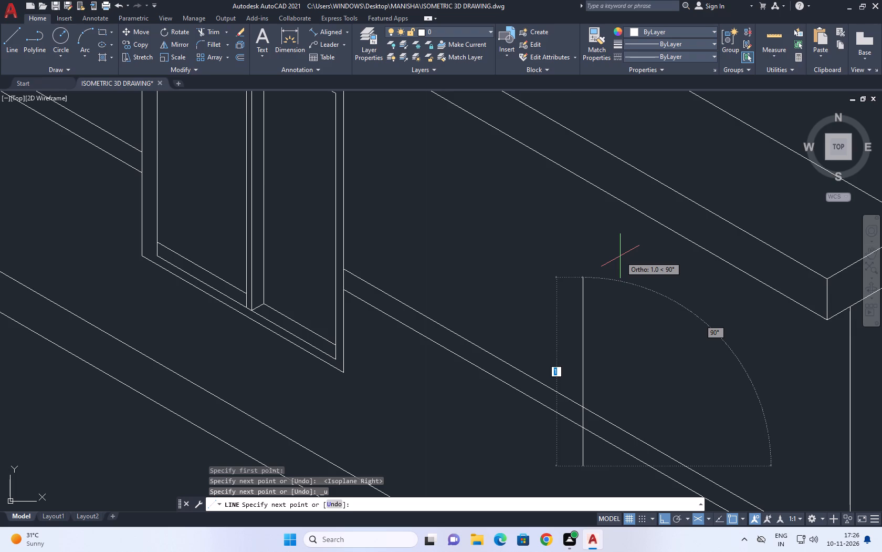
scroll(620, 256, down, 2)
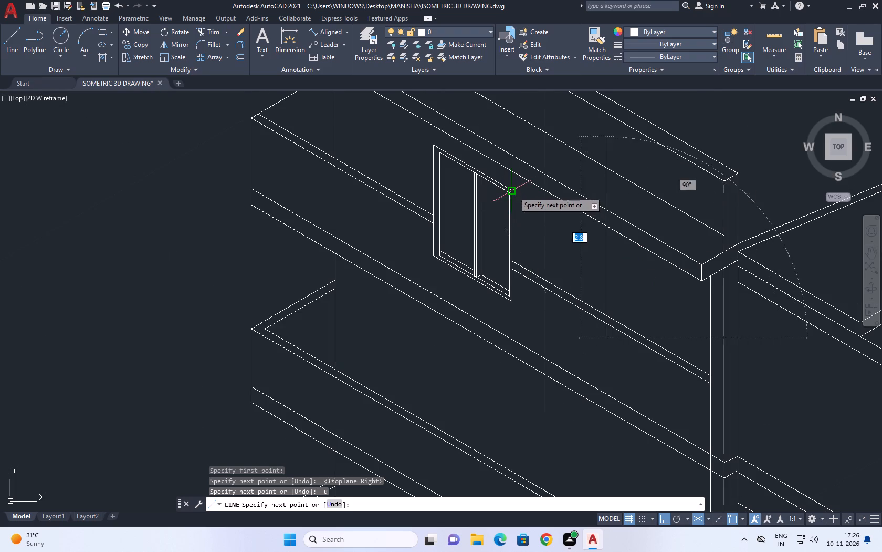
click(607, 243)
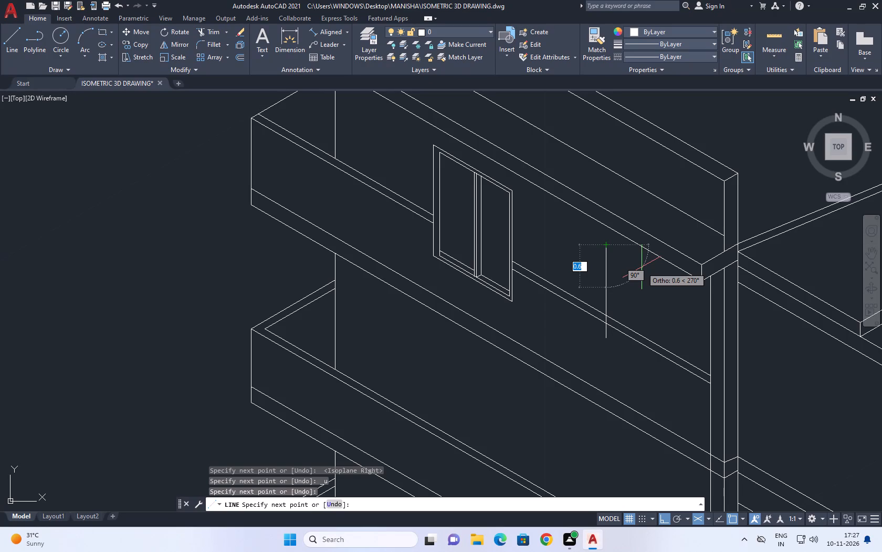
scroll(642, 267, up, 1)
middle_drag(645, 272, 572, 274)
scroll(576, 300, down, 1)
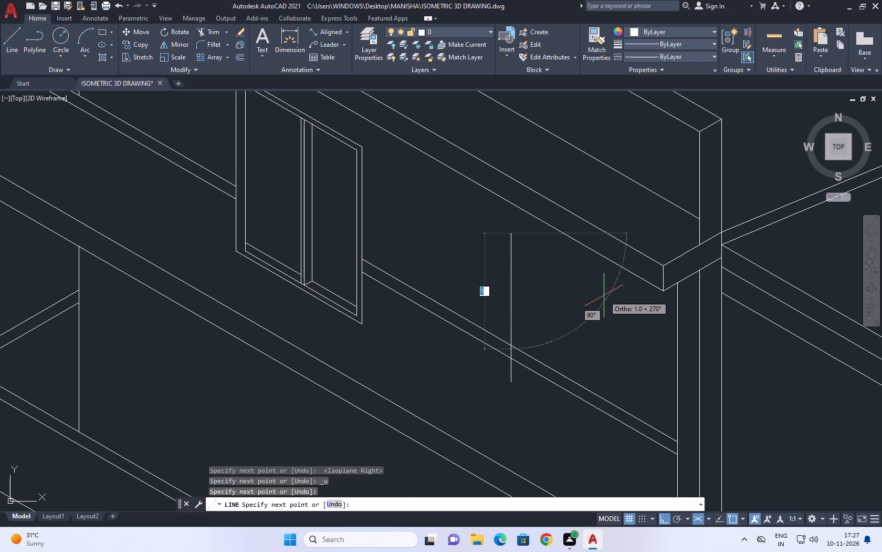
key(Escape)
Draw a line about 2.5 units long from the panel's lower right corner, continuing the slope of its bottom edge.
middle_drag(529, 256, 535, 262)
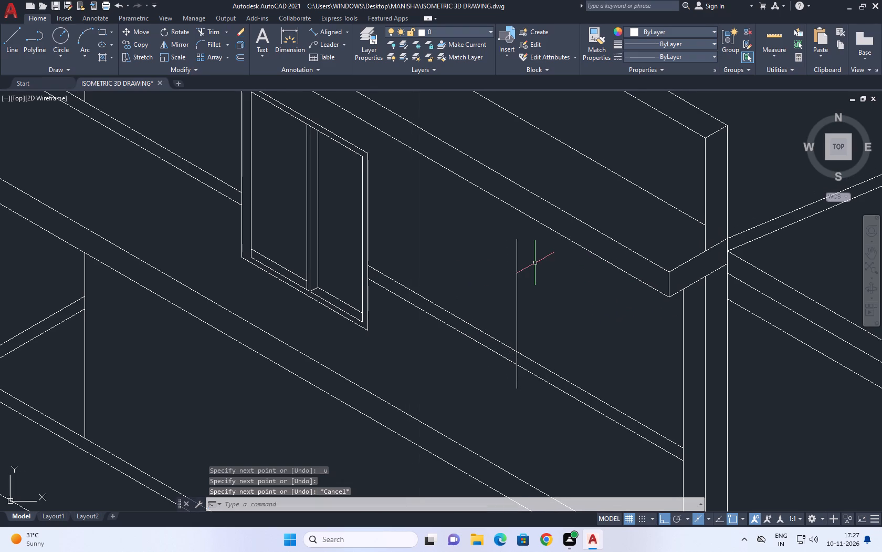
key(l)
key(space)
middle_drag(481, 337, 493, 255)
click(379, 248)
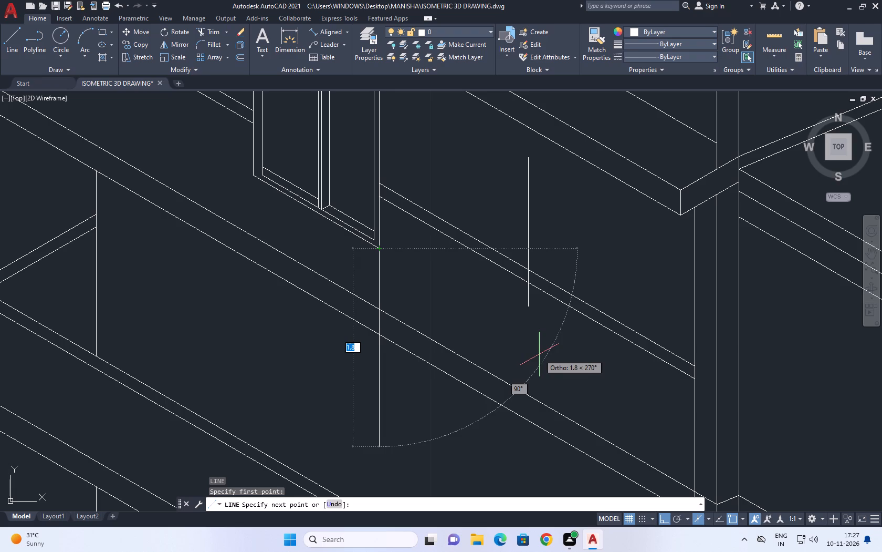
key(F5)
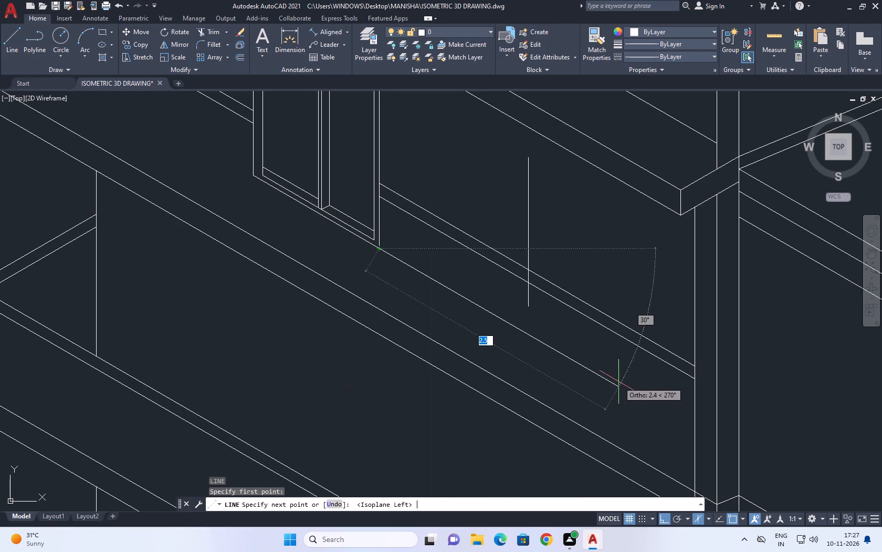
click(626, 382)
key(Escape)
Draw a sloping line from the panel's upper right corner, continuing its top edge past the new vertical line.
middle_drag(570, 274, 588, 354)
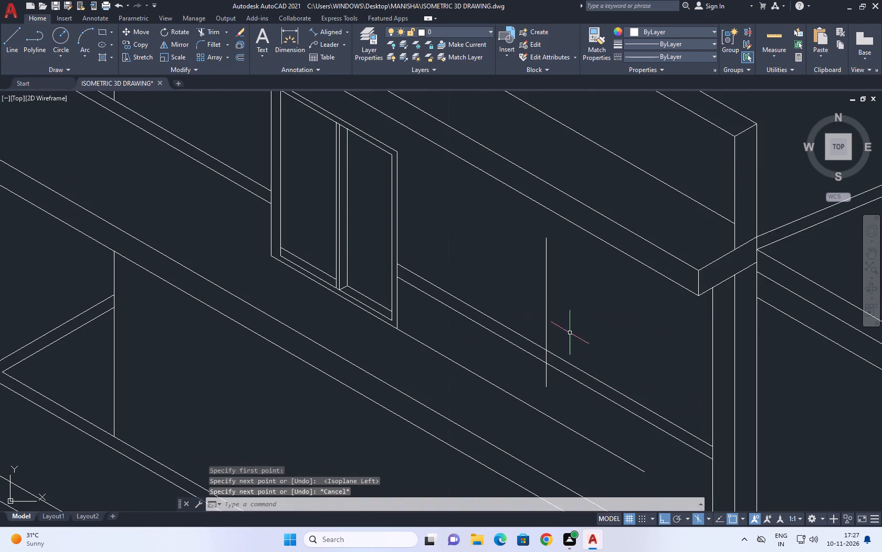
key(space)
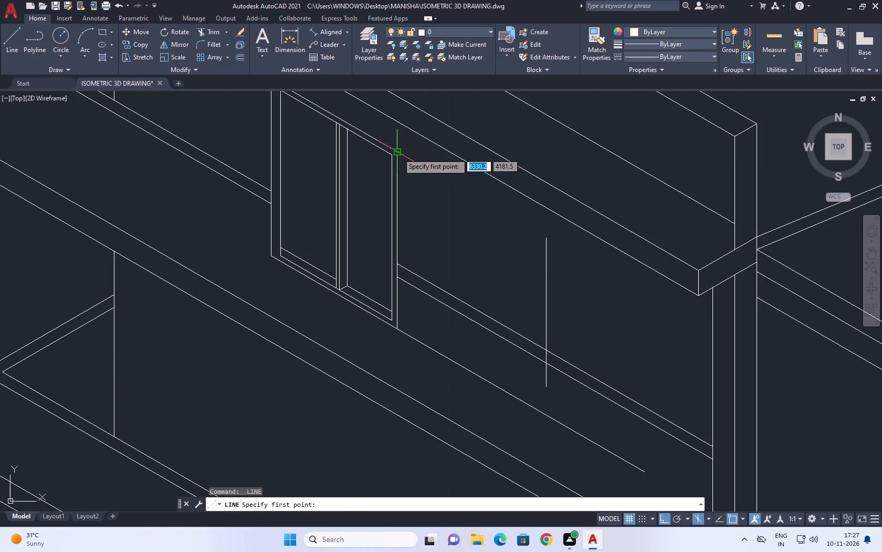
click(398, 153)
click(650, 286)
key(Escape)
middle_drag(562, 381, 597, 359)
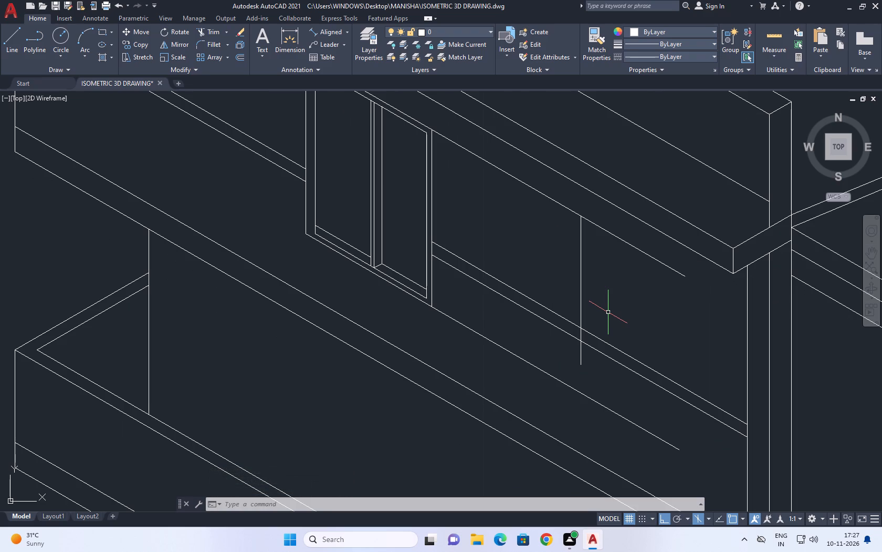
Copy the freestanding vertical line a short distance along the sloping direction toward the building's right corner.
middle_drag(623, 288, 614, 288)
middle_drag(614, 288, 581, 303)
middle_drag(509, 343, 532, 340)
click(576, 286)
drag(538, 252, 531, 253)
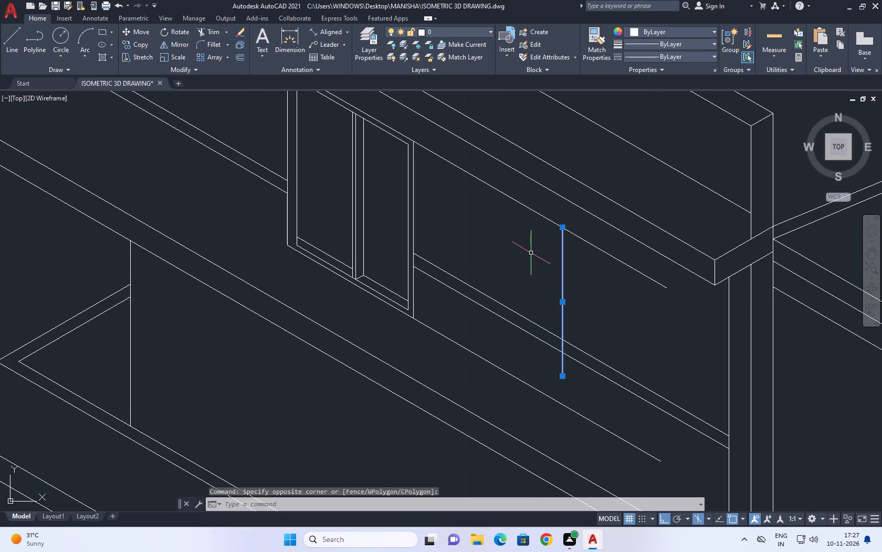
click(140, 43)
click(578, 279)
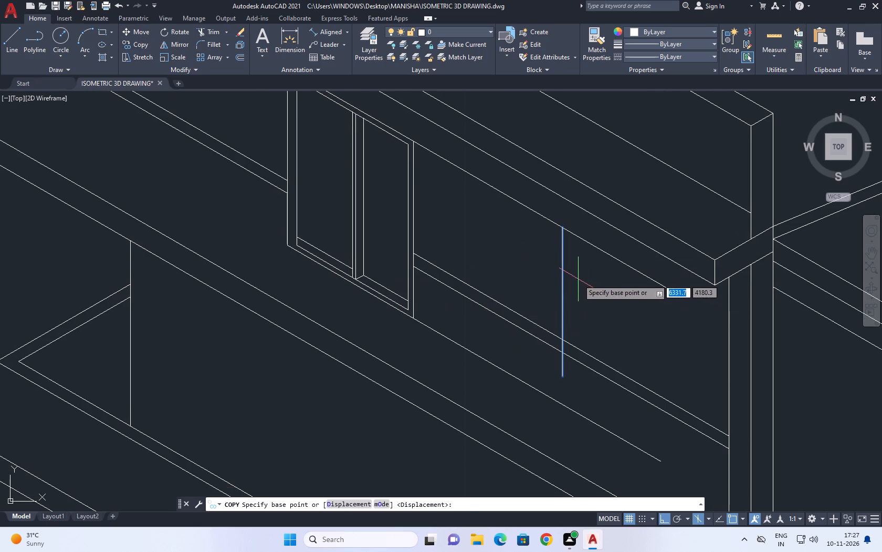
click(635, 309)
right_click(668, 301)
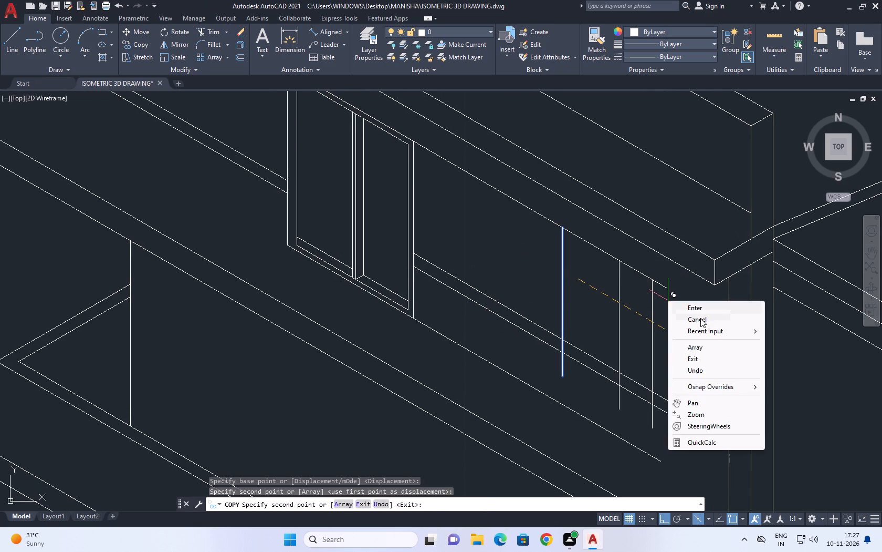
click(700, 318)
Trim the two sloping wall lines between the new pair of vertical lines.
scroll(587, 292, down, 1)
middle_drag(626, 316, 633, 307)
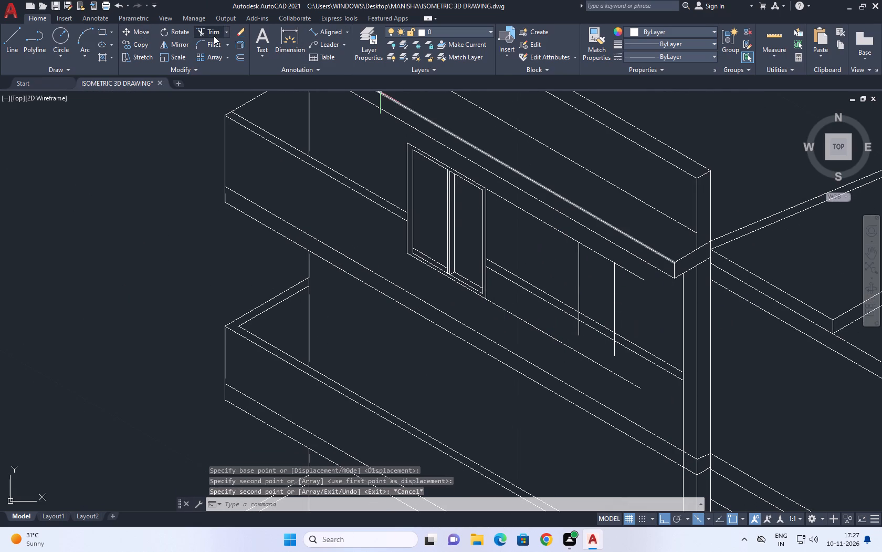
click(212, 33)
scroll(624, 343, up, 1)
click(587, 335)
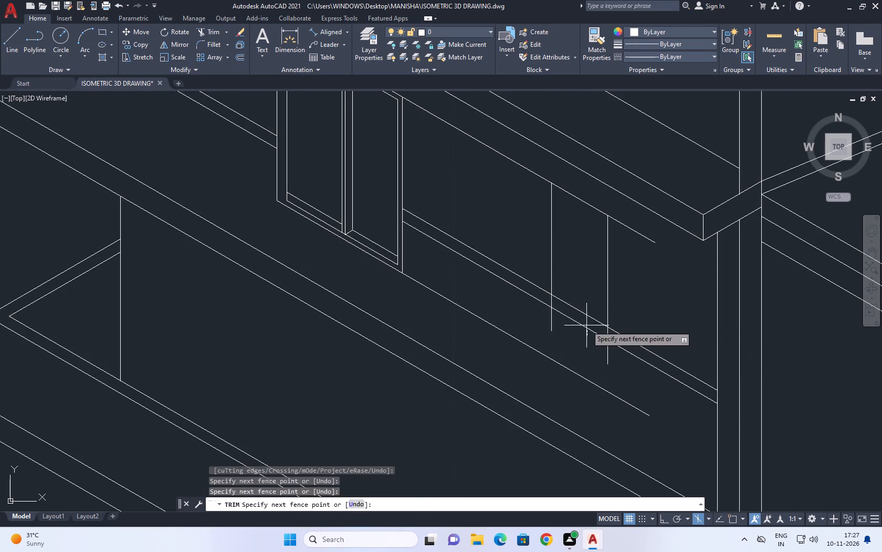
click(586, 308)
right_click(580, 290)
click(597, 301)
Move the right-hand vertical line of the pair slightly further along the slope toward the building's corner.
click(615, 284)
click(592, 271)
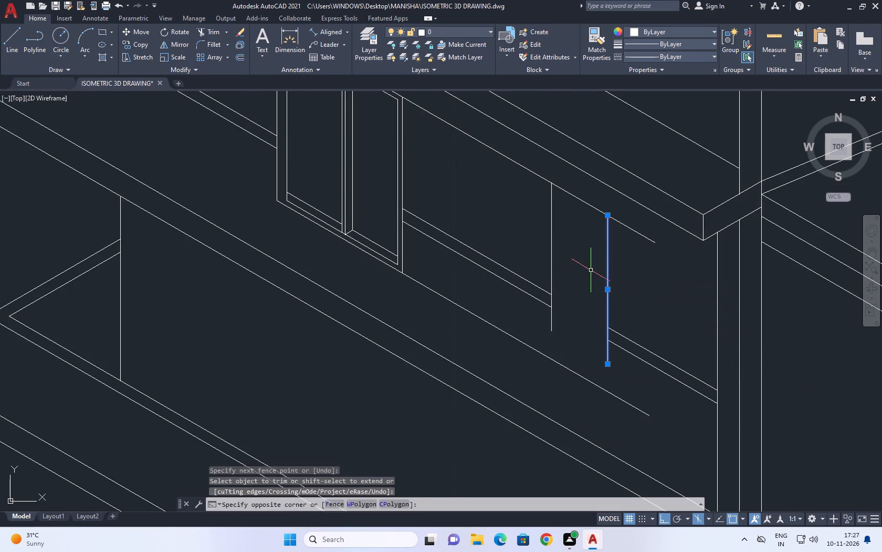
middle_drag(610, 268, 578, 268)
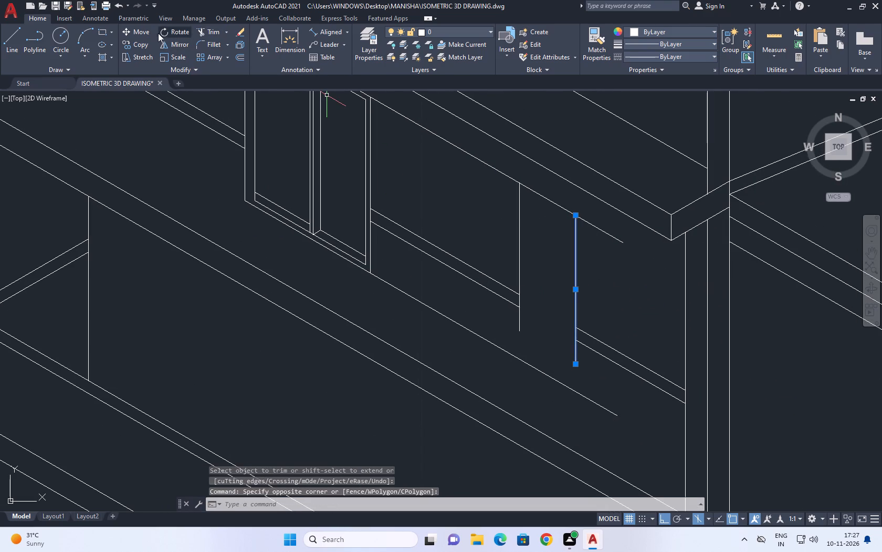
click(138, 31)
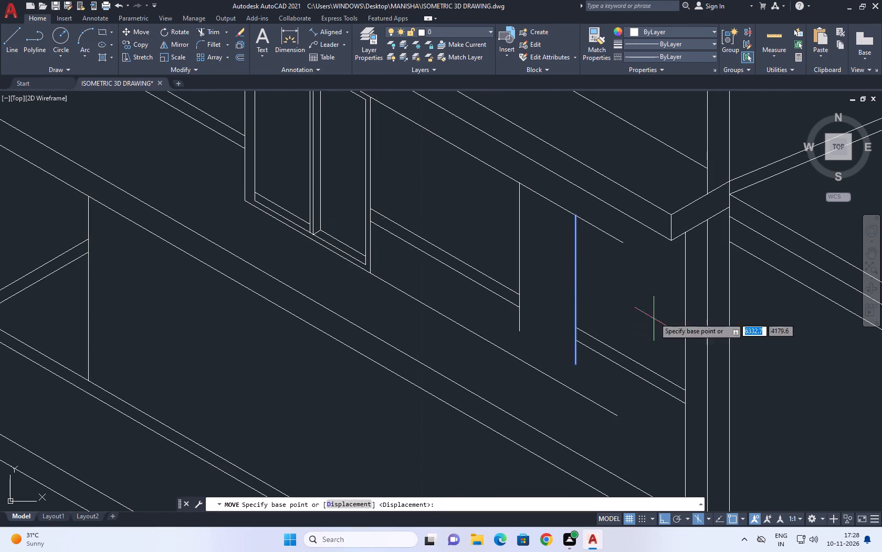
scroll(585, 275, up, 2)
click(592, 277)
click(625, 283)
scroll(632, 279, down, 1)
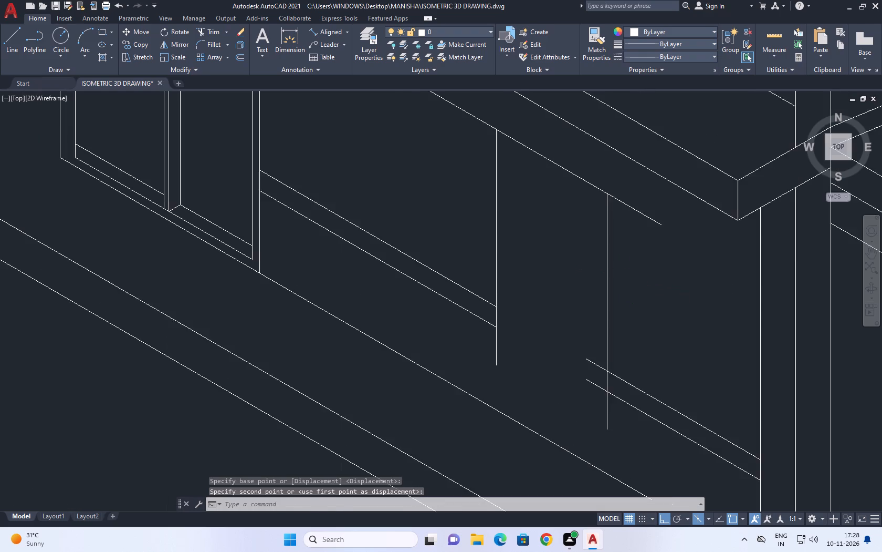
Trim the wall-line stubs inside the second opening and the excess of its top edge line beyond both vertical sides.
scroll(632, 279, down, 1)
middle_drag(644, 284, 655, 291)
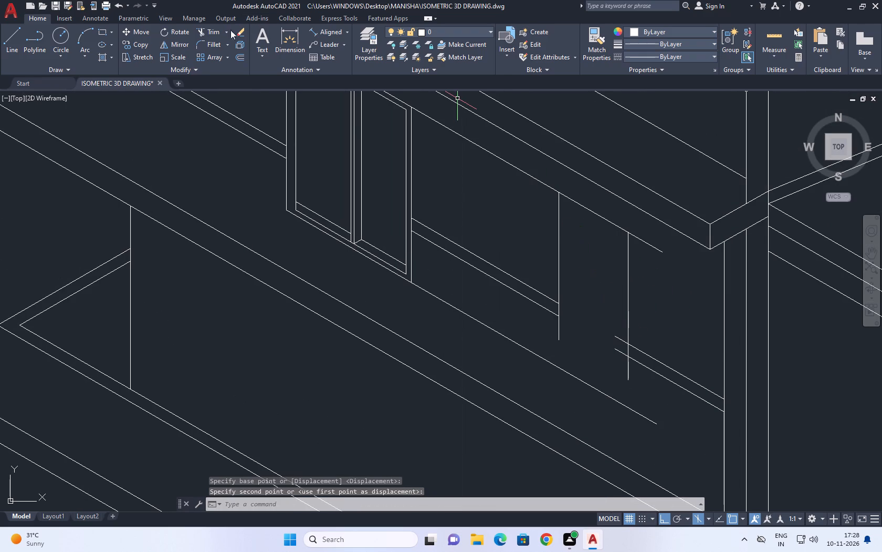
click(215, 31)
scroll(622, 353, up, 2)
click(627, 303)
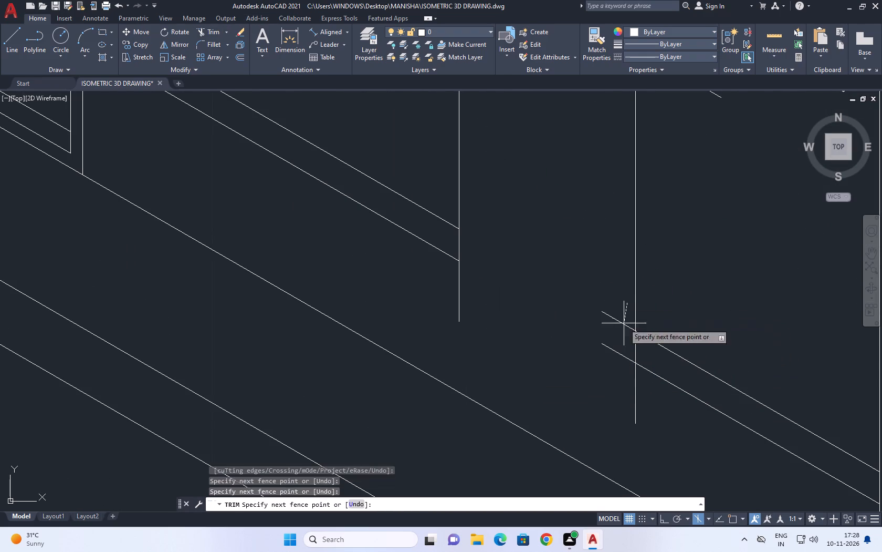
click(613, 374)
scroll(609, 359, down, 3)
click(633, 292)
right_click(636, 305)
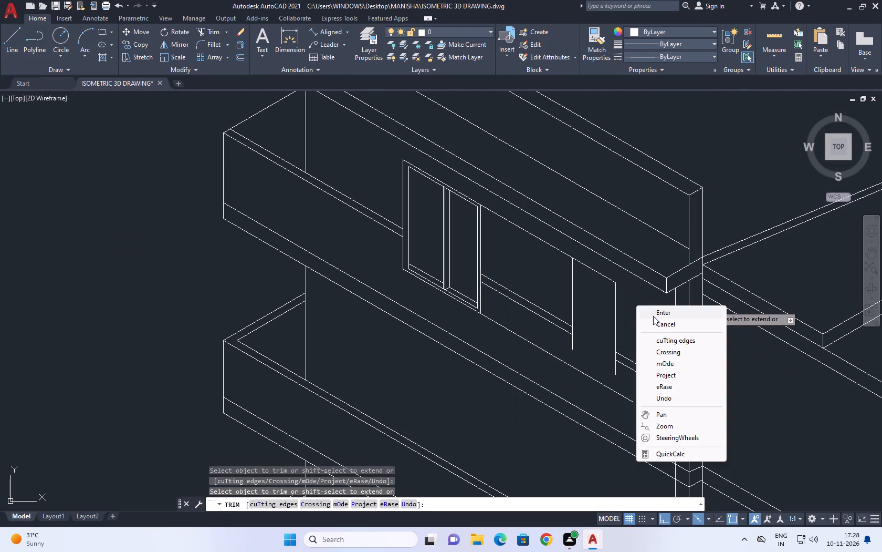
click(668, 326)
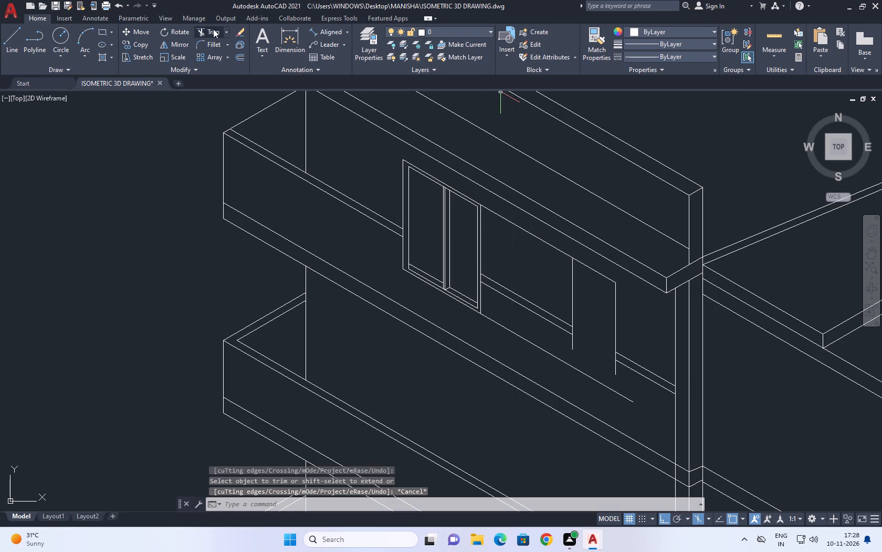
click(213, 29)
click(523, 230)
right_click(564, 162)
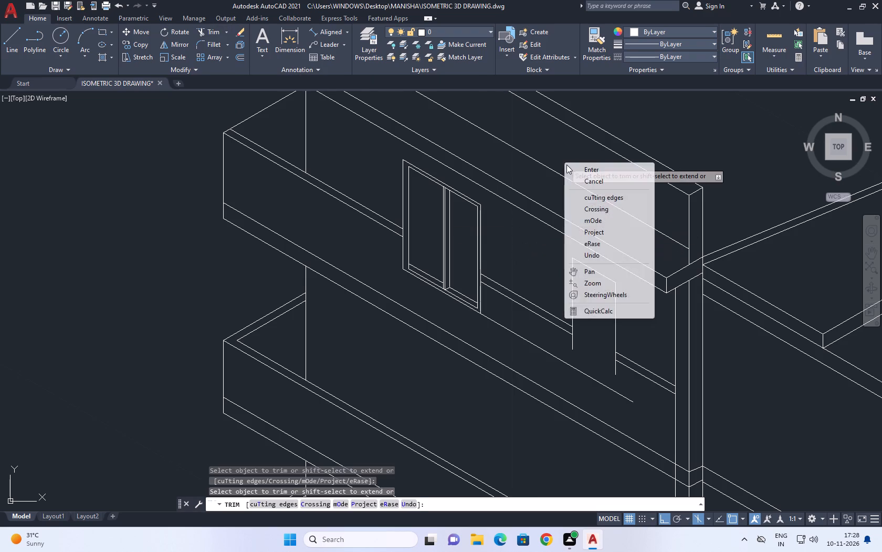
click(575, 178)
Extend both vertical sides of the second opening down to the sloping bottom line.
middle_drag(569, 362, 577, 372)
scroll(620, 396, up, 1)
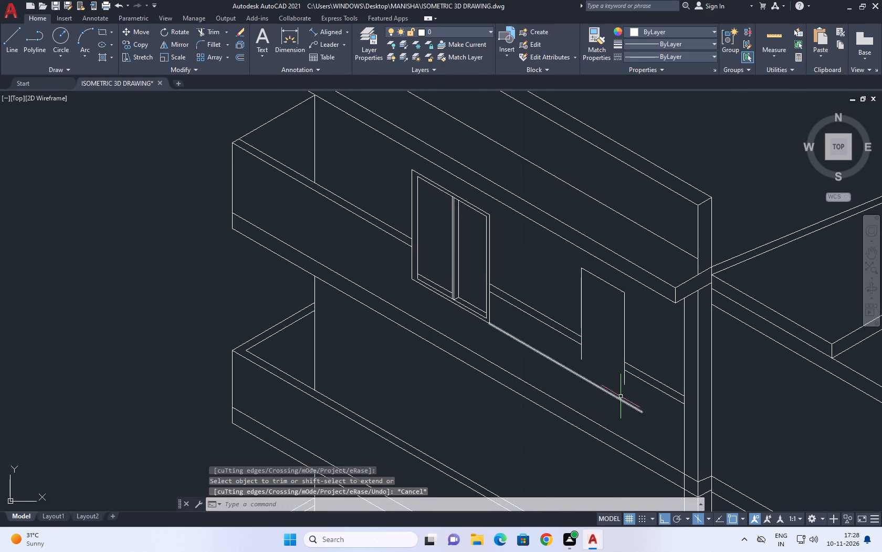
scroll(620, 396, up, 1)
scroll(603, 380, down, 1)
middle_drag(615, 384, 634, 407)
scroll(653, 426, down, 1)
middle_drag(677, 431, 683, 418)
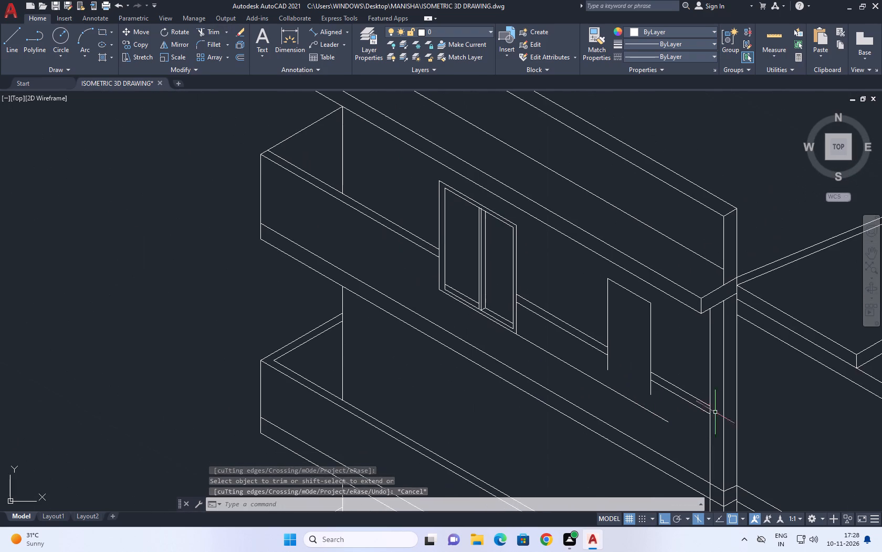
text(EX)
key(space)
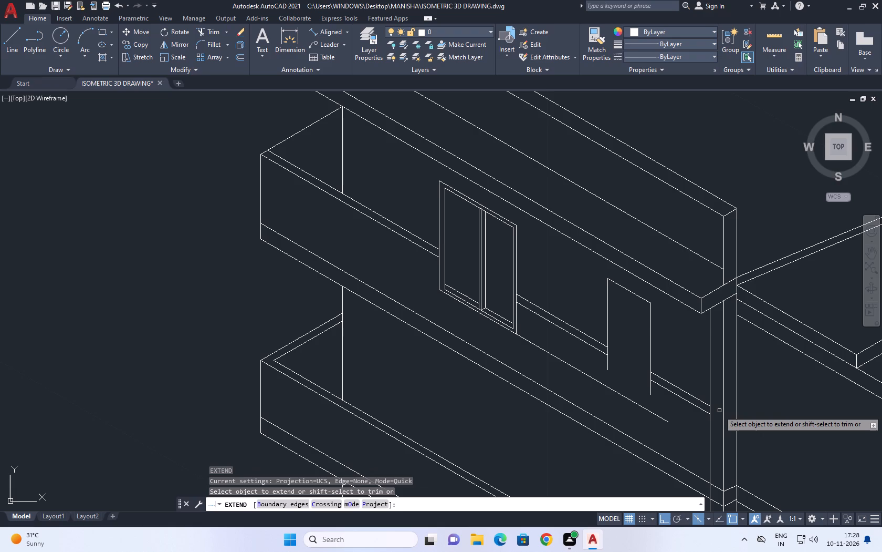
scroll(636, 390, up, 1)
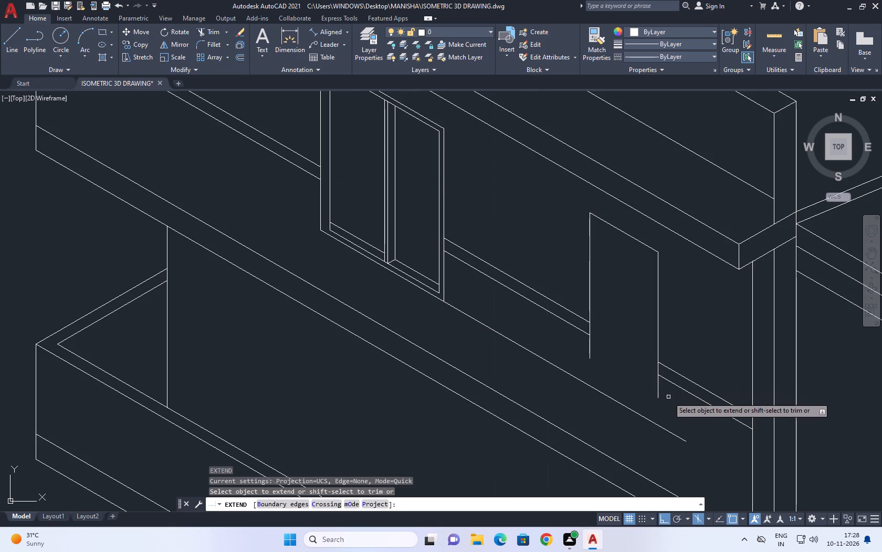
click(669, 396)
click(581, 351)
right_click(579, 352)
click(600, 370)
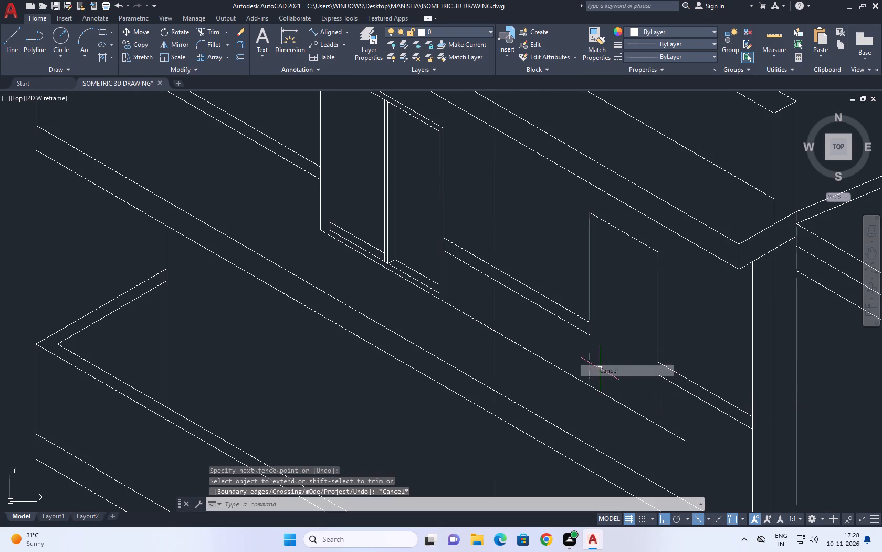
Trim the sloping bottom line outside the second opening, on the window side and past its right edge.
click(211, 27)
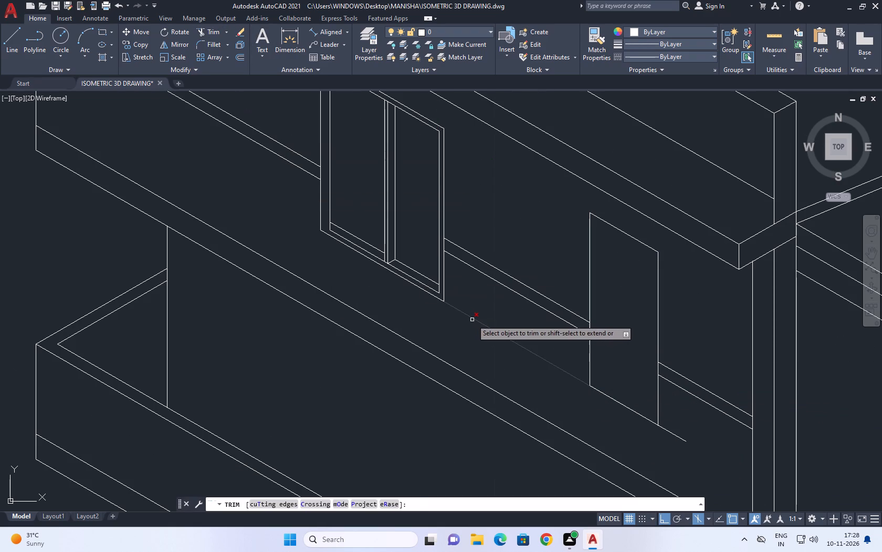
click(476, 320)
click(678, 426)
click(665, 445)
right_click(706, 346)
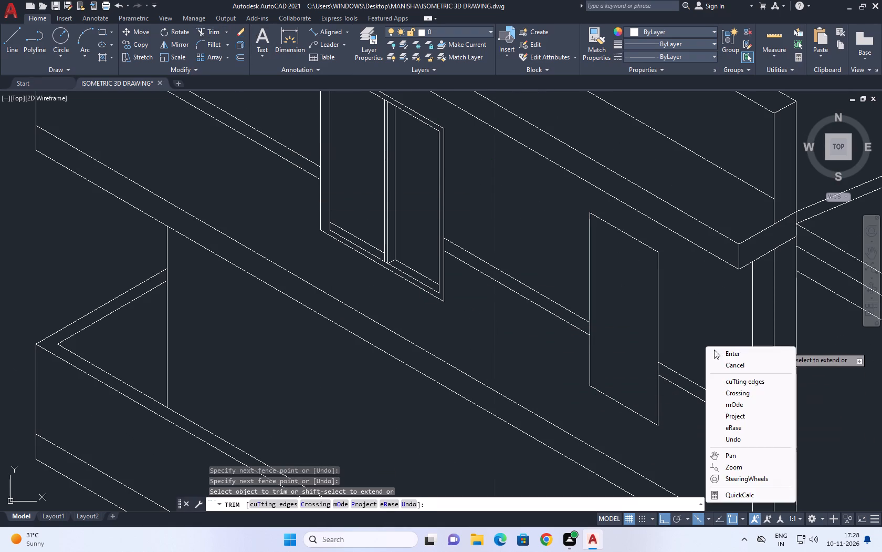
click(726, 363)
Copy the second opening's right vertical edge a short distance inward along the slope as an inner frame line.
scroll(583, 334, down, 2)
middle_click(599, 331)
scroll(609, 318, up, 2)
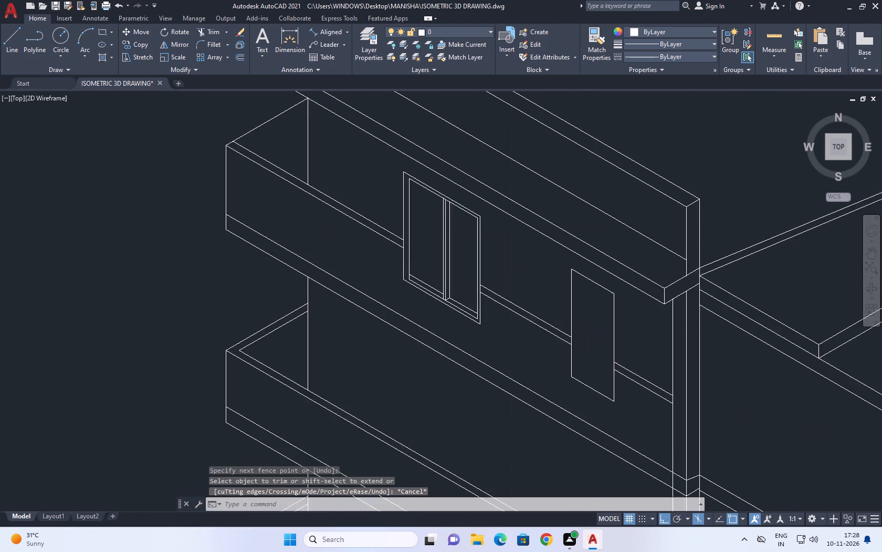
click(618, 313)
click(613, 313)
click(144, 43)
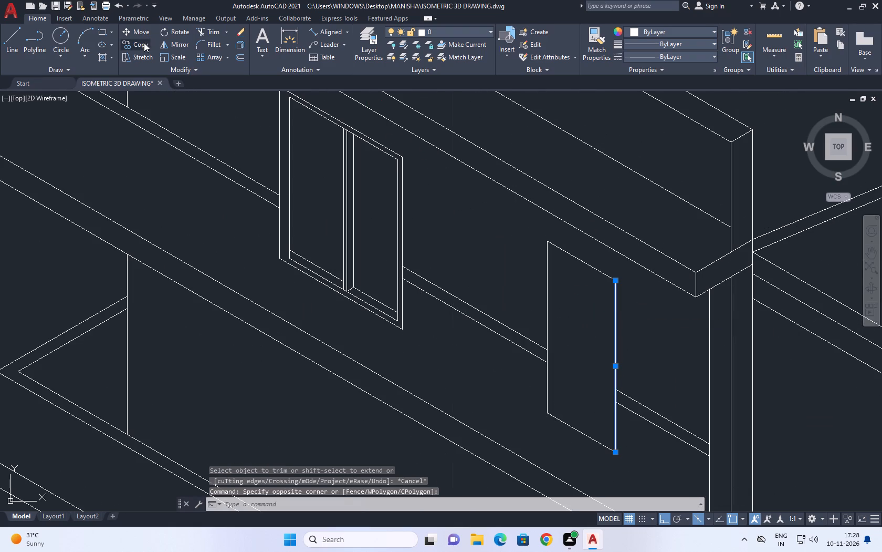
scroll(599, 314, up, 2)
click(607, 316)
click(599, 316)
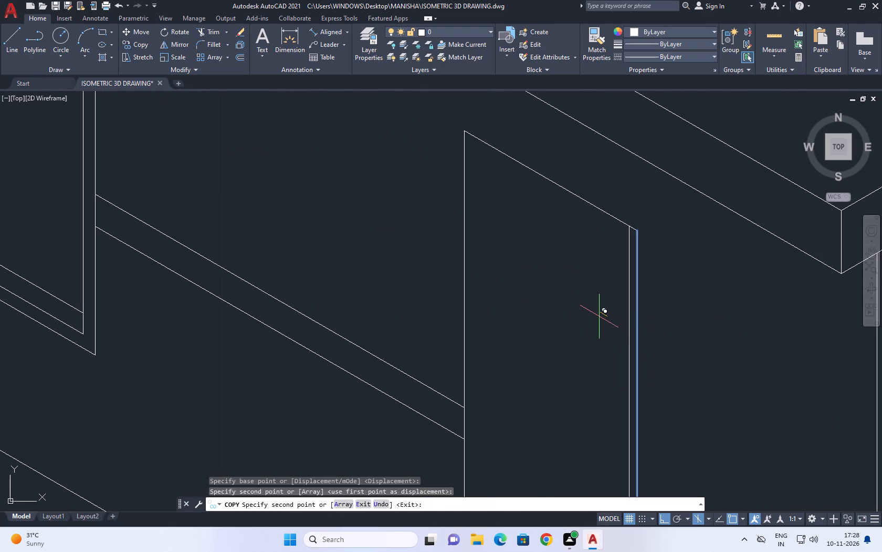
right_click(529, 277)
click(565, 292)
Copy the second opening's left vertical edge a short distance inward along the slope.
scroll(524, 279, down, 2)
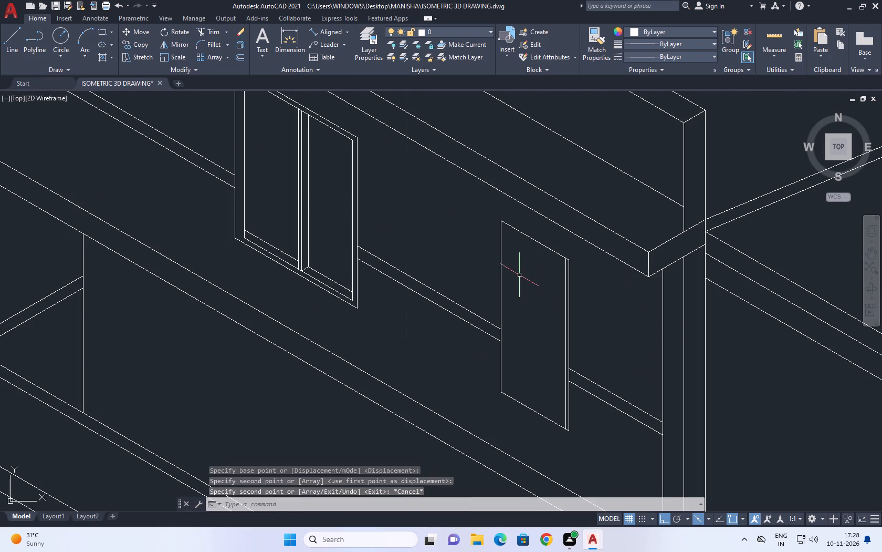
drag(519, 275, 511, 274)
click(493, 260)
click(148, 42)
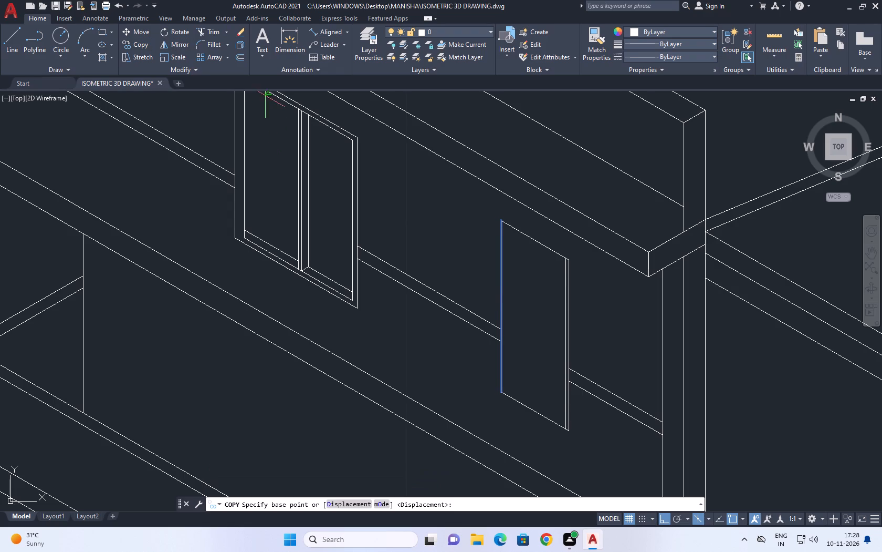
scroll(523, 368, up, 2)
click(519, 365)
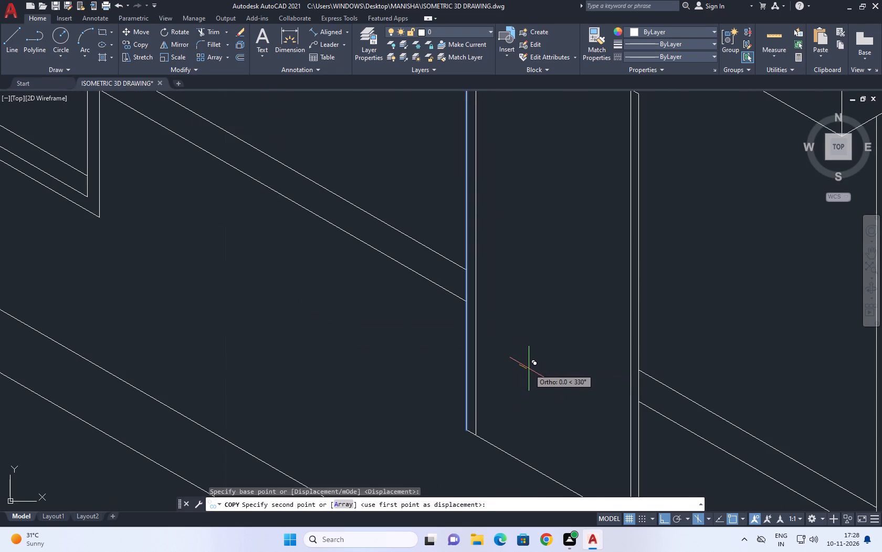
click(529, 369)
right_click(549, 315)
click(571, 331)
Copy the second opening's top edge a short distance straight down as the inner top frame line.
scroll(570, 334, down, 3)
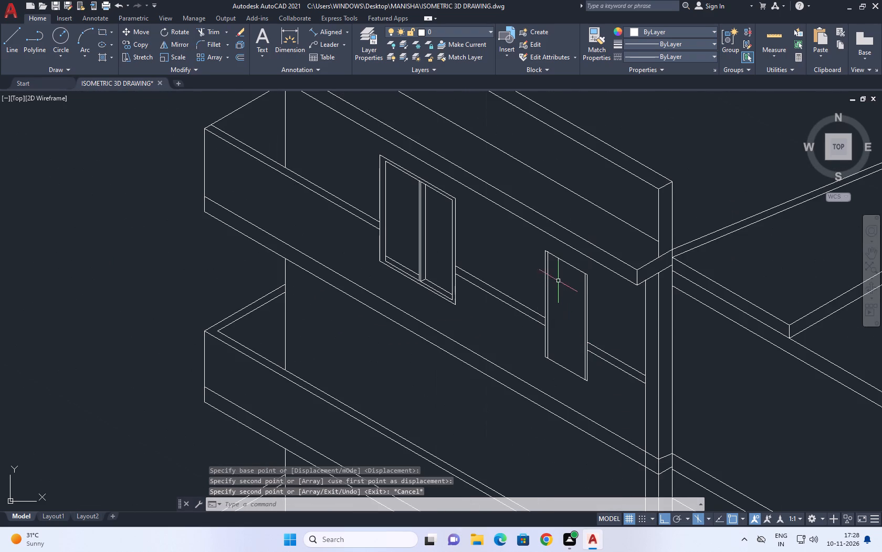
scroll(563, 272, up, 1)
click(572, 256)
drag(565, 262, 560, 272)
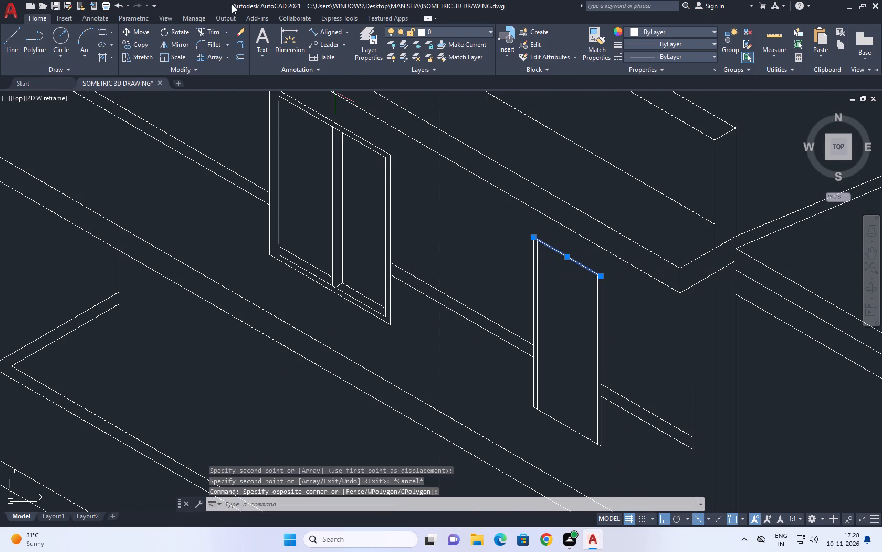
click(143, 46)
scroll(578, 254, up, 2)
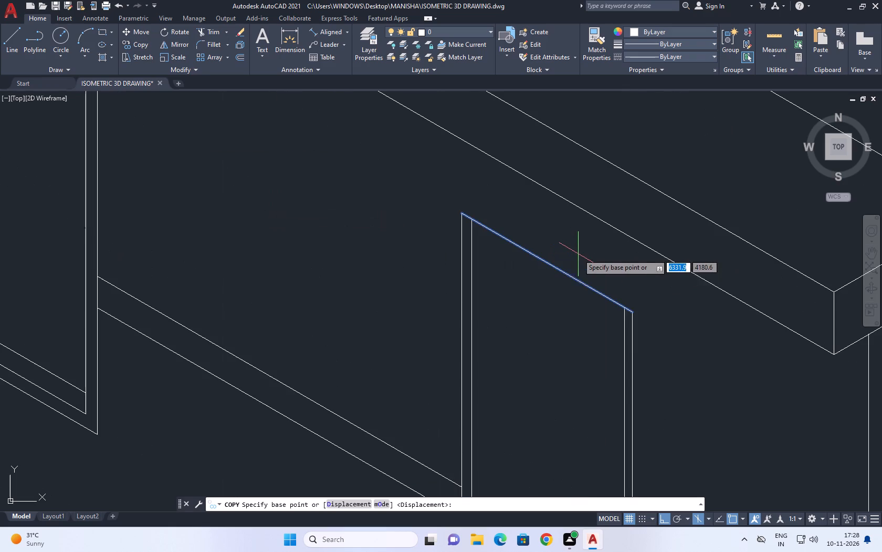
click(570, 269)
click(566, 292)
right_click(566, 234)
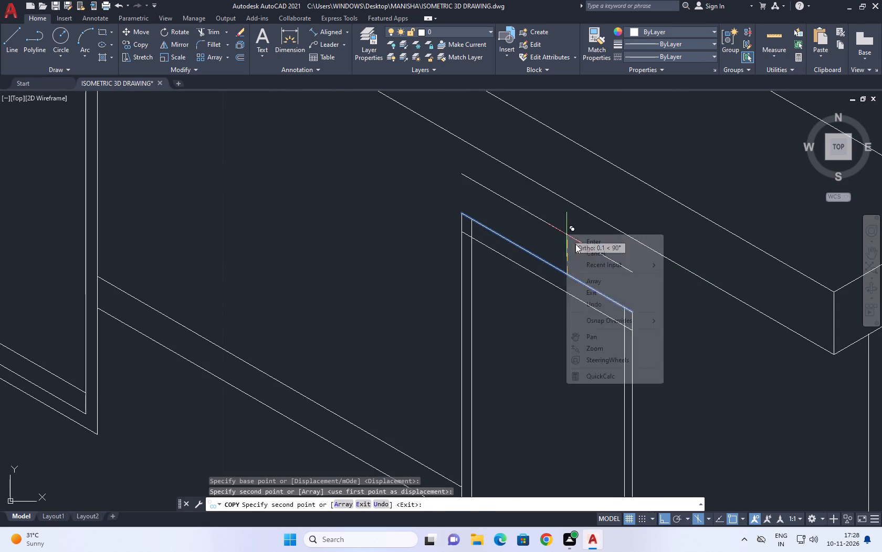
click(603, 257)
Move the inner left frame line of the second opening slightly further inward along the slope.
scroll(542, 246, down, 2)
scroll(510, 360, up, 2)
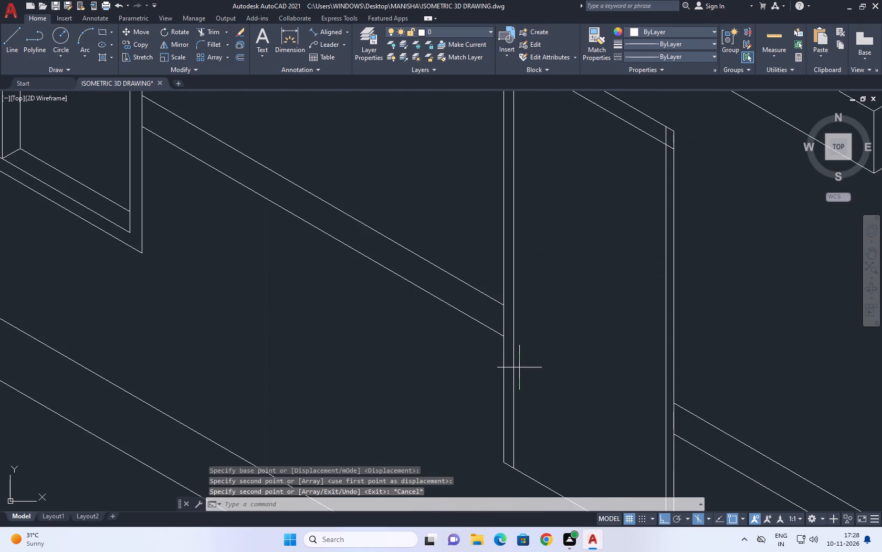
click(519, 367)
click(509, 359)
middle_drag(509, 359, 516, 362)
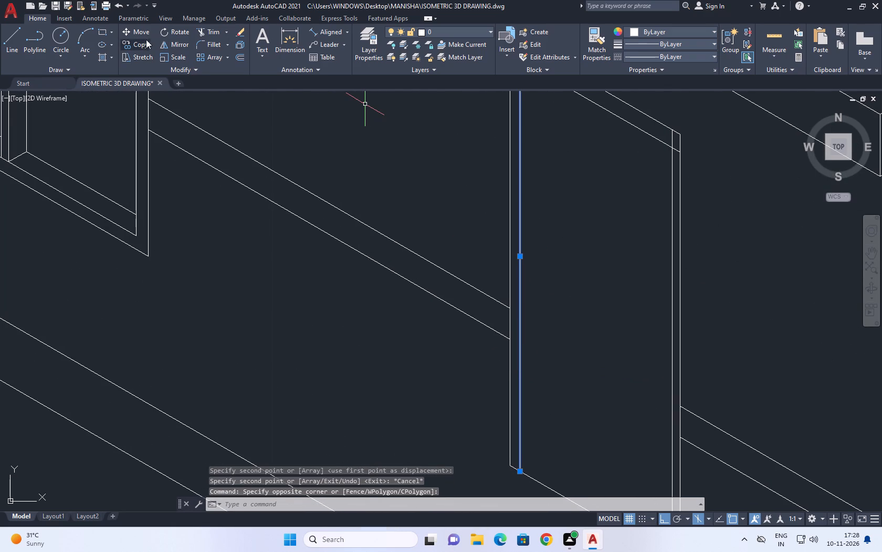
click(141, 30)
scroll(533, 281, up, 1)
click(533, 281)
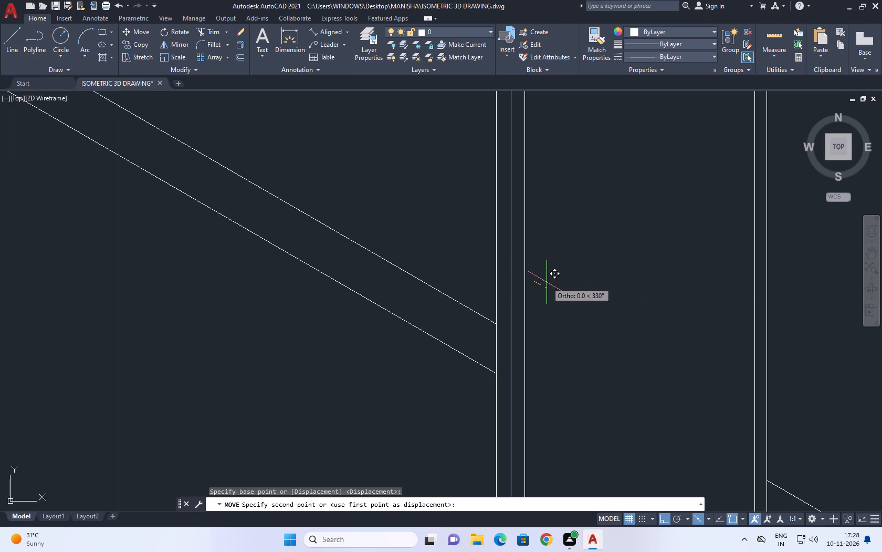
click(548, 283)
Copy the second opening's bottom edge a short distance straight up as the inner bottom frame line.
scroll(555, 287, down, 3)
middle_click(611, 346)
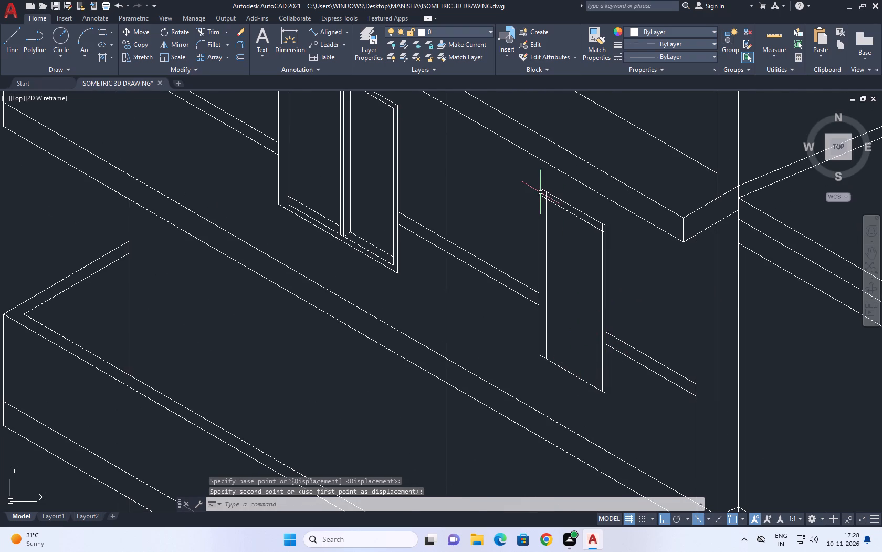
scroll(540, 192, up, 1)
middle_drag(571, 421, 564, 319)
click(588, 373)
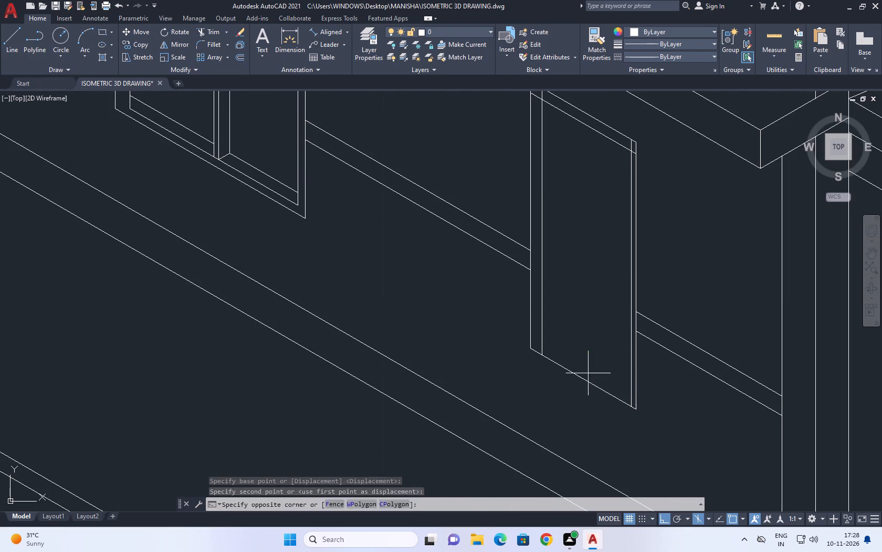
click(577, 389)
click(144, 45)
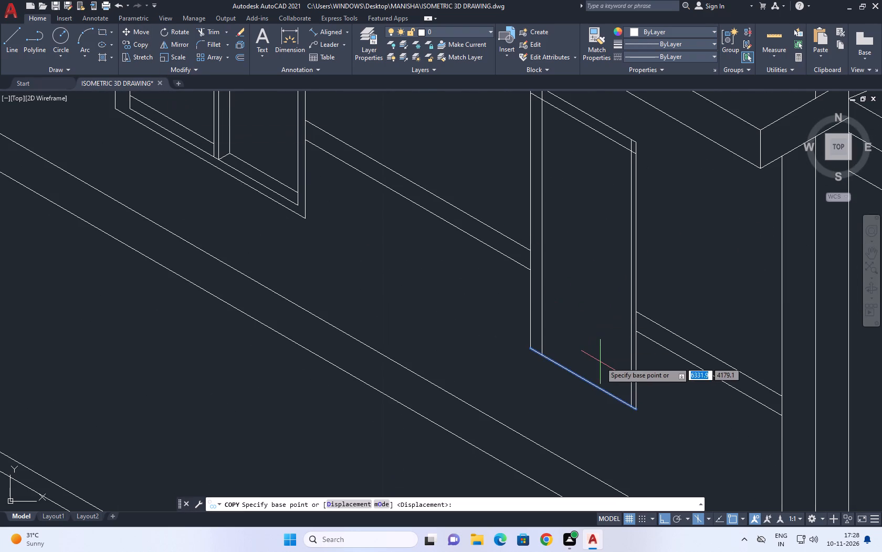
scroll(595, 361, up, 2)
click(600, 359)
click(602, 342)
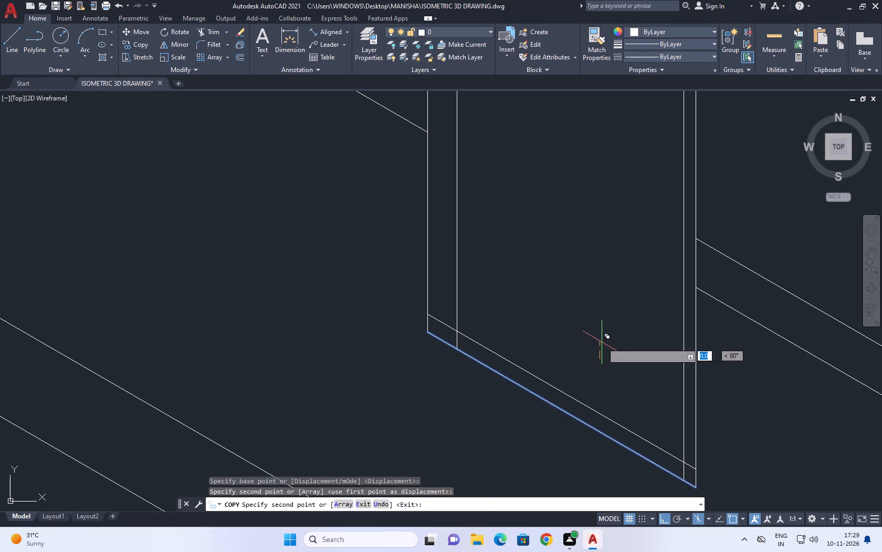
right_click(601, 286)
click(626, 301)
Move the inner left frame line slightly back along the slope toward the second opening's outer left edge.
scroll(568, 272, down, 2)
middle_drag(602, 244, 598, 260)
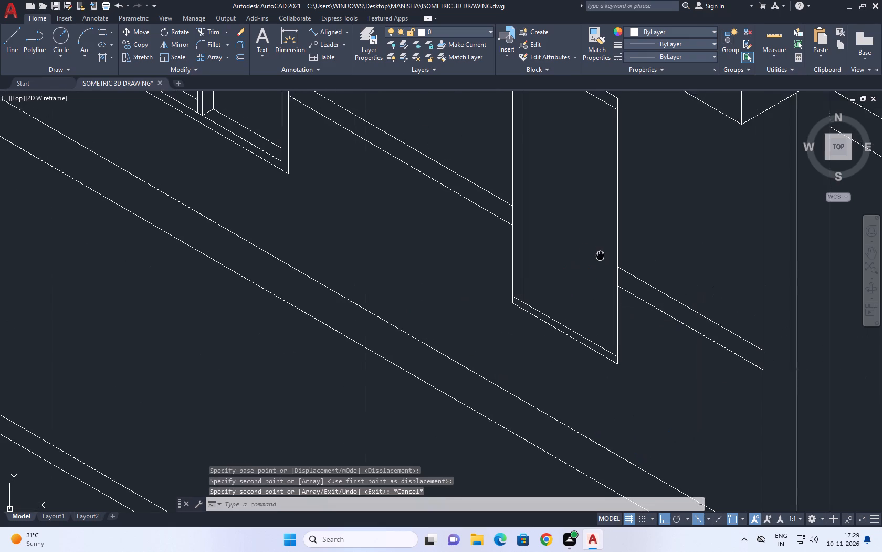
middle_drag(598, 260, 596, 267)
middle_drag(595, 280, 592, 297)
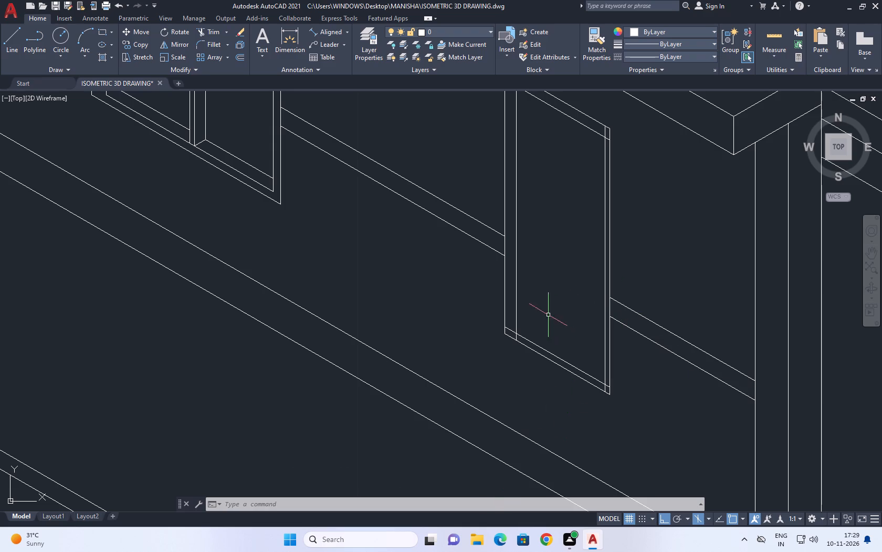
scroll(510, 312, up, 2)
click(522, 304)
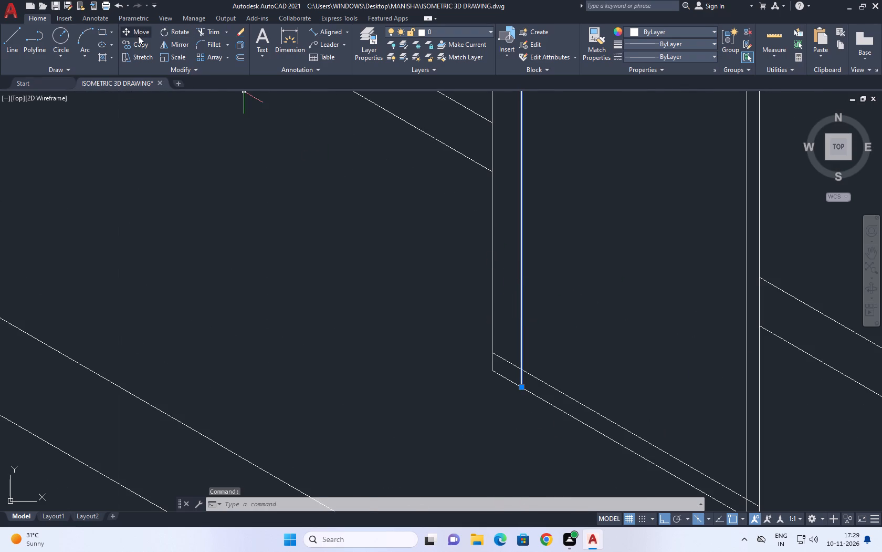
click(135, 34)
scroll(517, 314, up, 1)
click(624, 316)
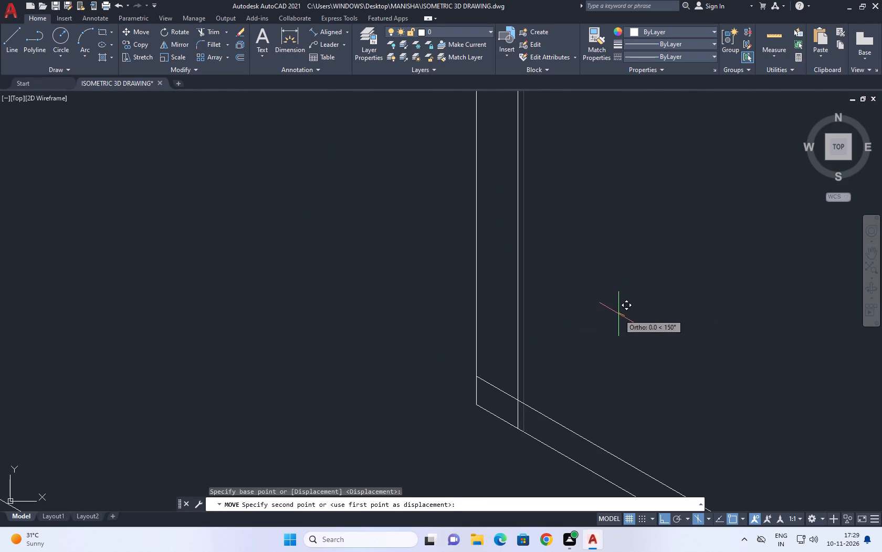
click(612, 311)
scroll(581, 311, down, 4)
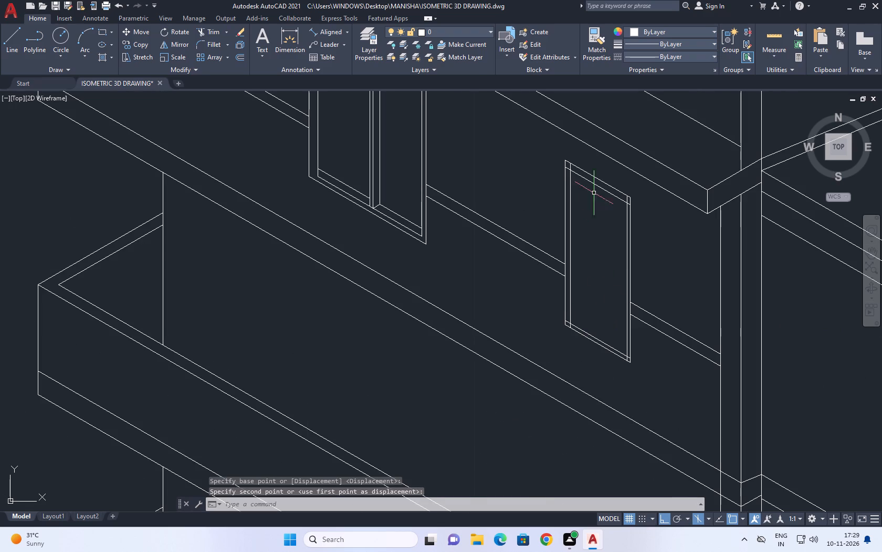
scroll(580, 168, up, 1)
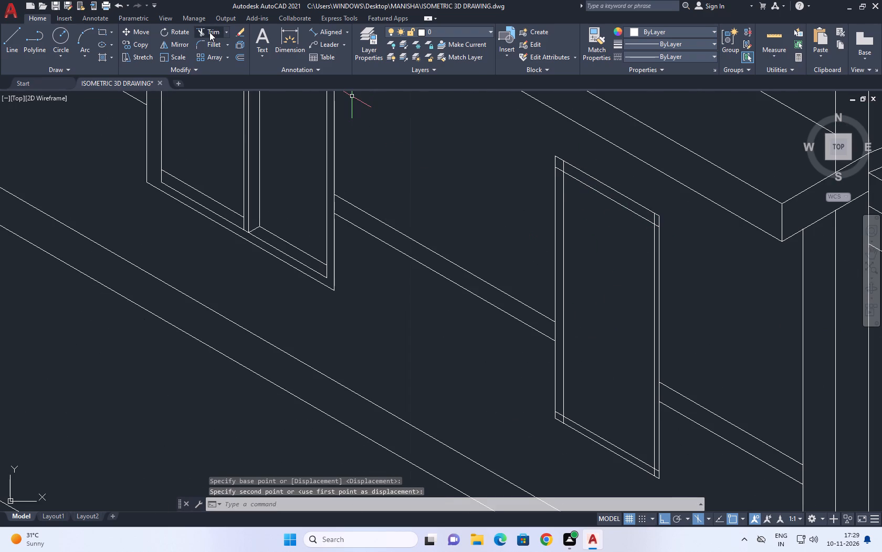
Trim the overlapping inner frame line ends at the two top corners of the second opening.
click(209, 32)
scroll(653, 219, up, 4)
click(649, 215)
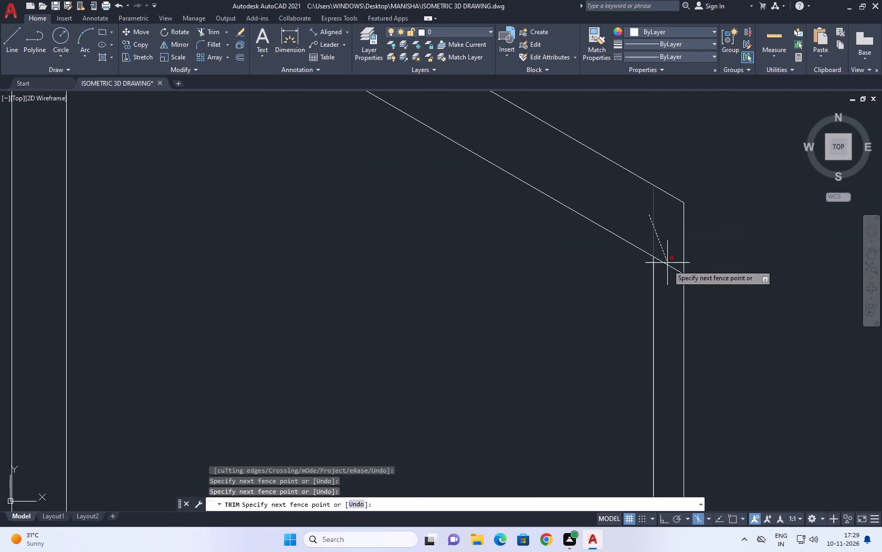
click(671, 282)
scroll(671, 248, down, 5)
scroll(575, 189, up, 5)
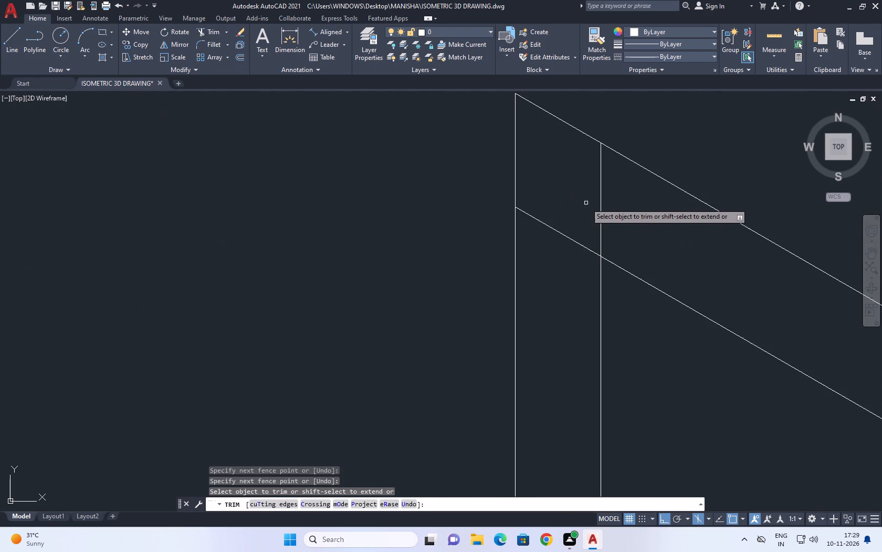
click(619, 191)
click(561, 247)
Trim the overlapping inner frame line ends at the two bottom corners of the second opening.
scroll(562, 212, down, 7)
scroll(594, 320, up, 2)
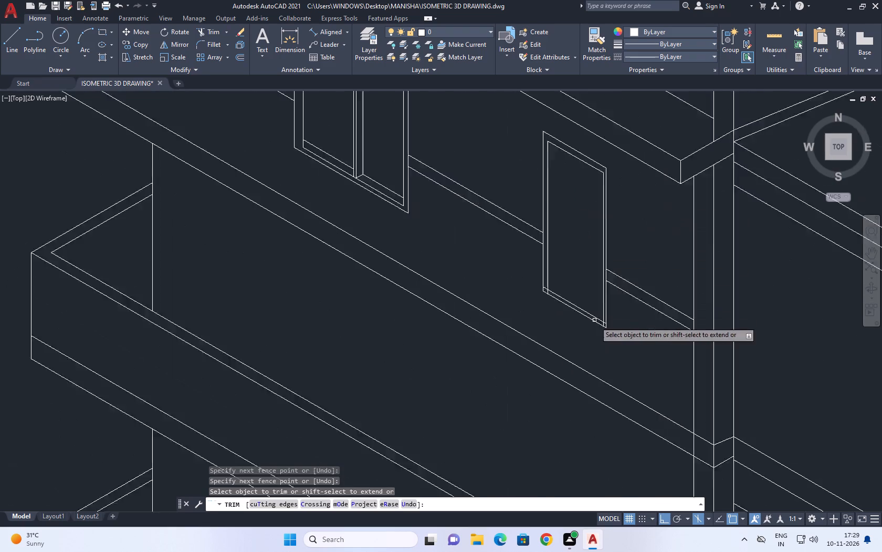
scroll(595, 321, up, 7)
click(531, 307)
click(397, 373)
scroll(600, 338, down, 2)
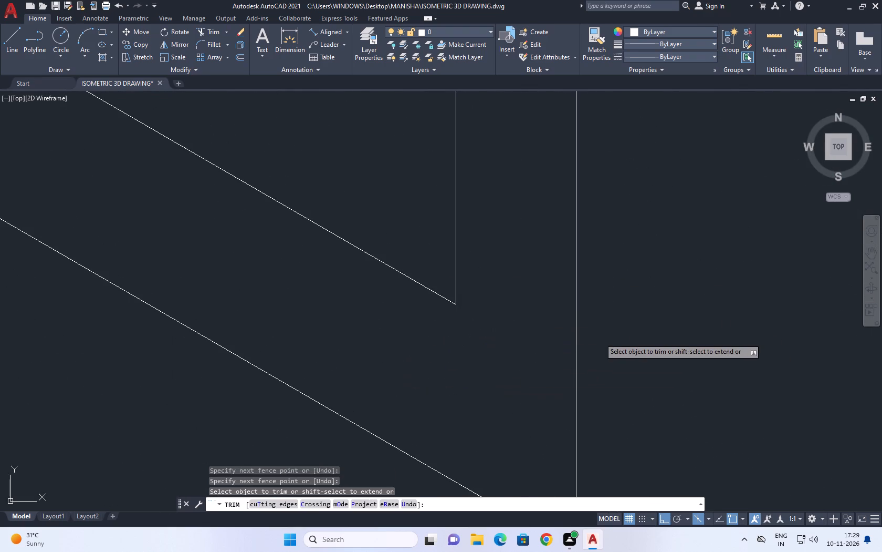
scroll(600, 338, down, 7)
scroll(492, 287, up, 6)
click(686, 296)
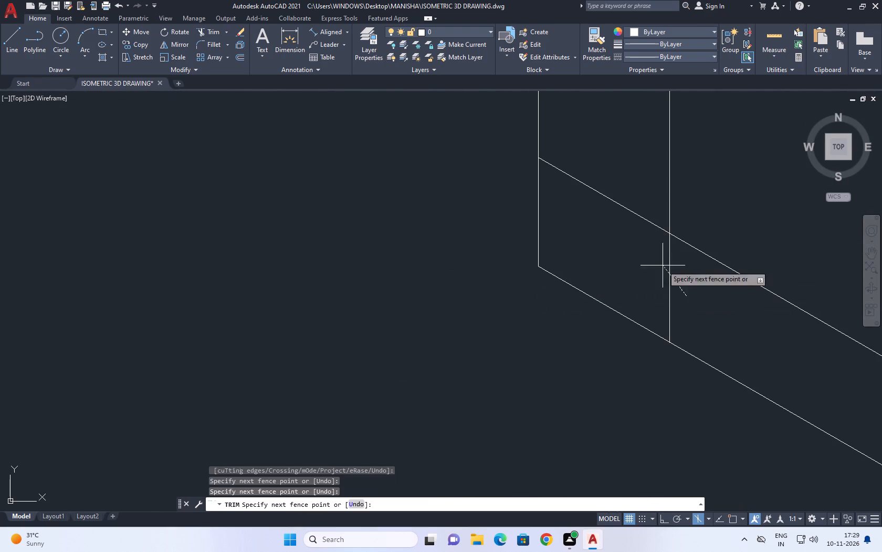
click(614, 192)
right_click(610, 196)
click(632, 216)
Move the second opening's inner right frame line slightly along the slope toward its outer right edge.
scroll(536, 272, down, 4)
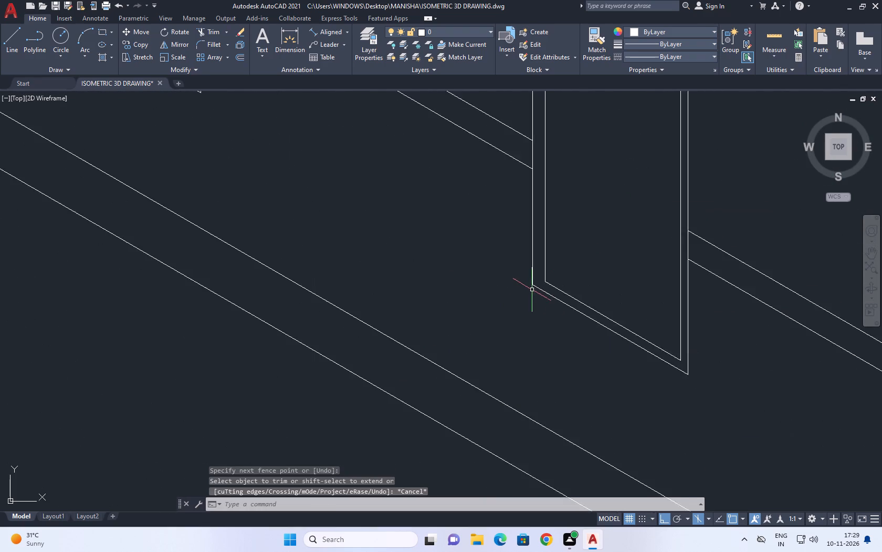
scroll(532, 290, down, 2)
middle_drag(586, 259, 554, 297)
scroll(518, 329, down, 1)
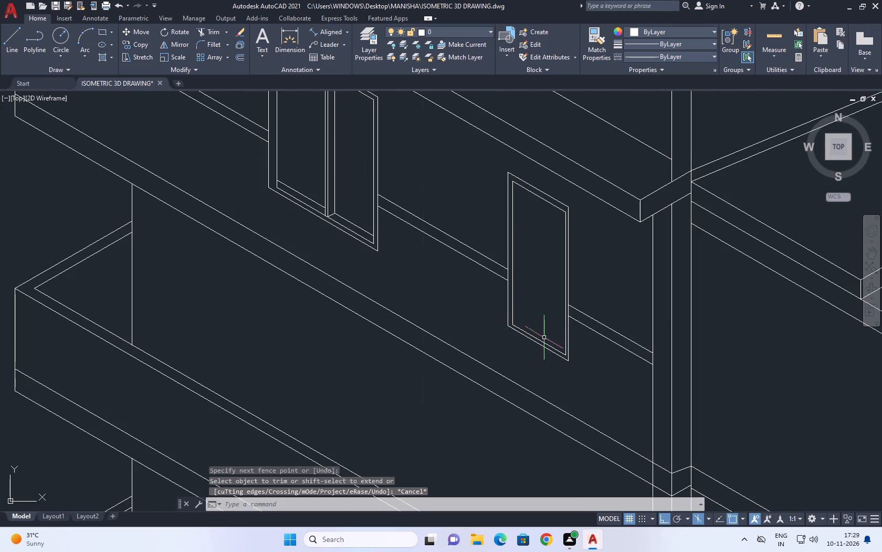
middle_drag(560, 213, 656, 290)
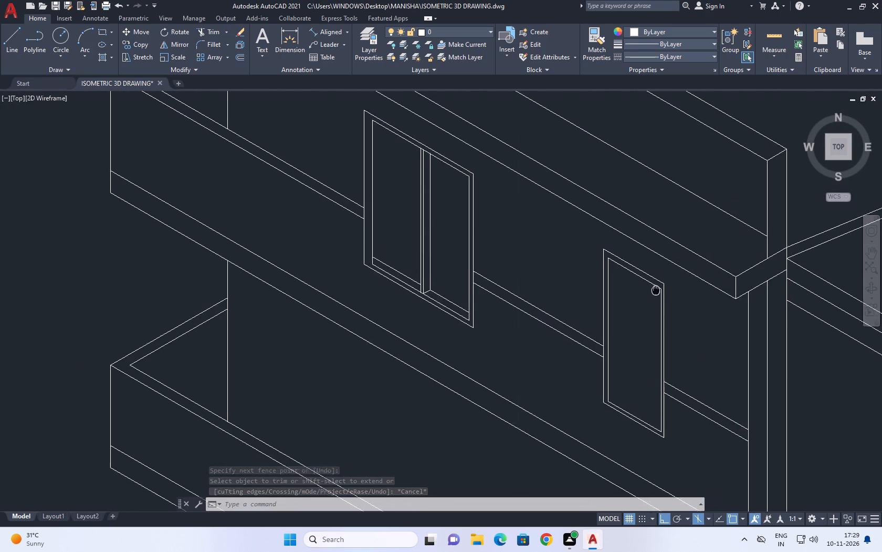
middle_drag(656, 290, 680, 262)
scroll(680, 262, down, 2)
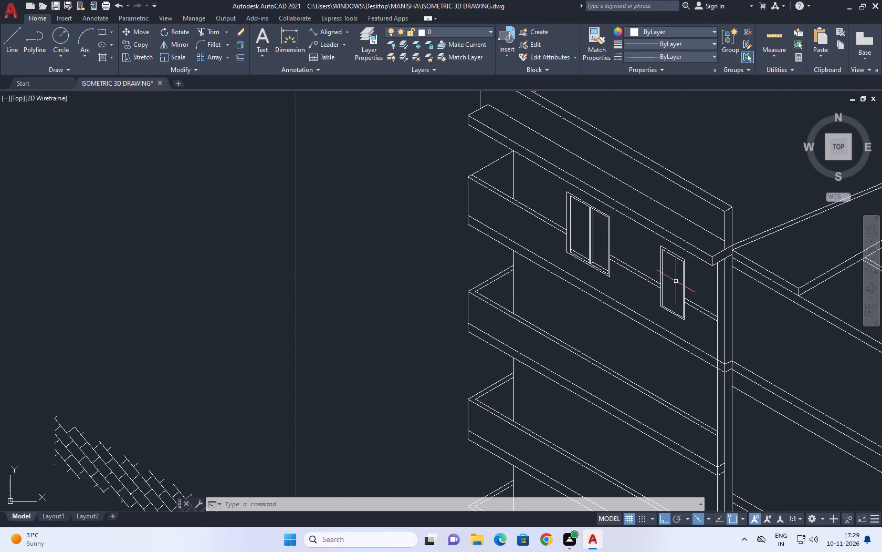
middle_drag(677, 275, 668, 284)
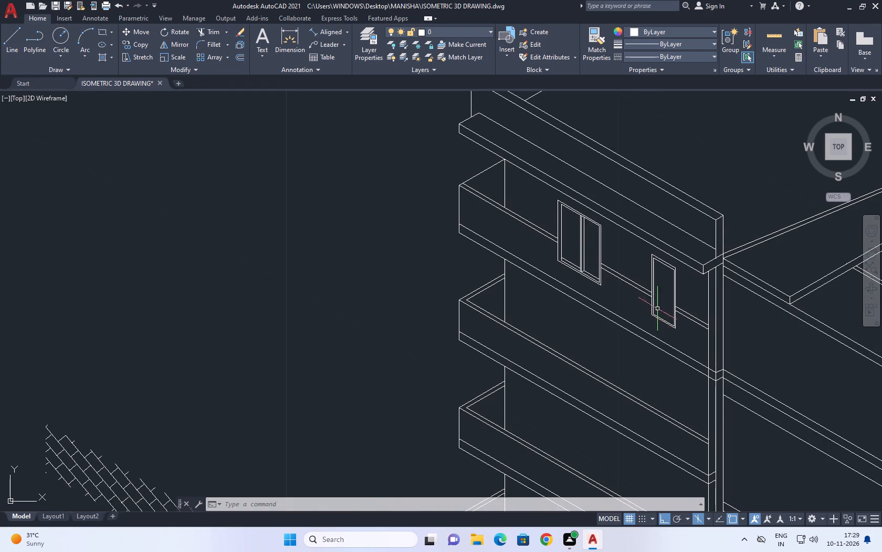
scroll(668, 300, up, 3)
scroll(656, 262, down, 1)
scroll(682, 291, up, 2)
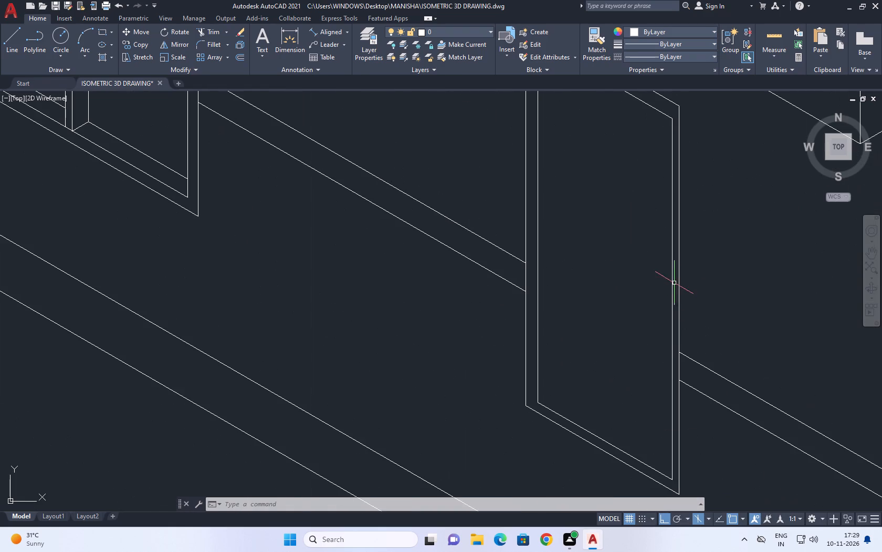
click(674, 280)
click(668, 276)
click(137, 32)
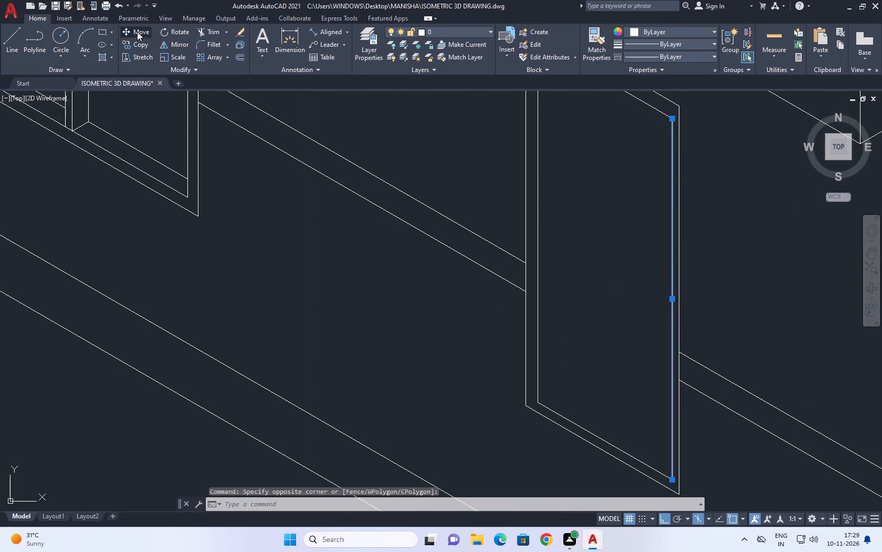
scroll(696, 276, up, 2)
click(696, 276)
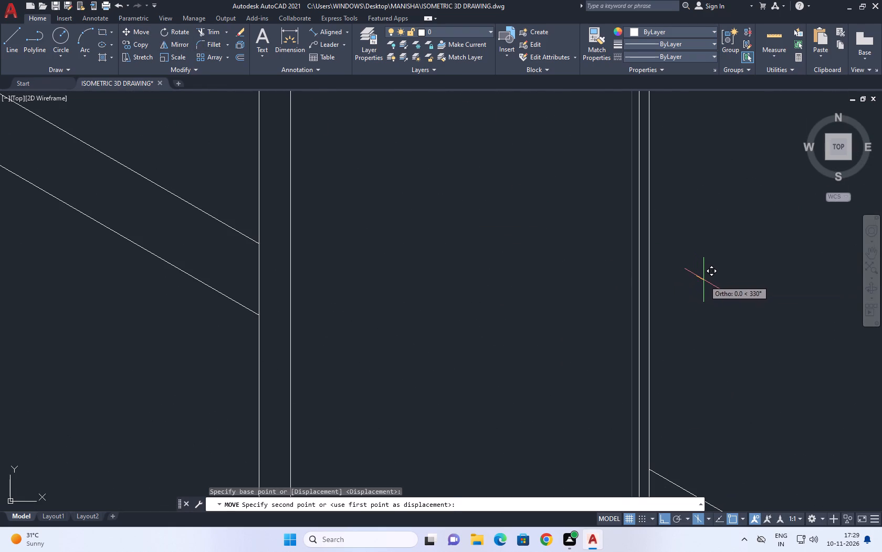
click(706, 280)
Fillet the inner top and inner right frame lines of the second opening into a sharp corner.
scroll(684, 263, down, 3)
middle_drag(712, 282, 702, 283)
scroll(699, 283, down, 1)
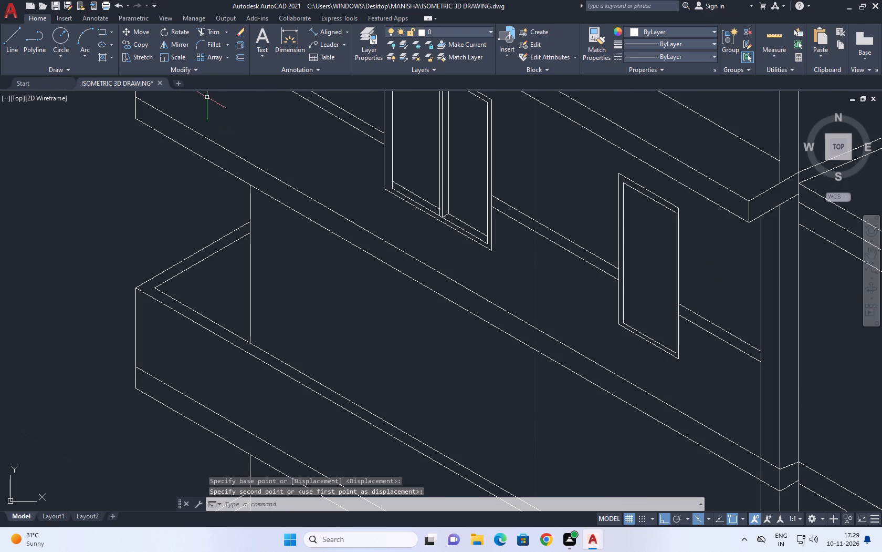
click(215, 40)
scroll(692, 207, up, 3)
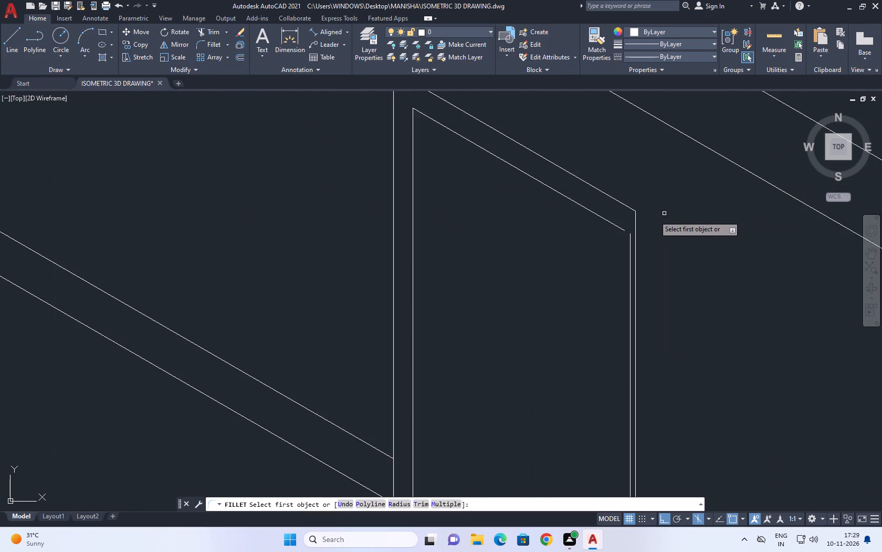
scroll(634, 221, up, 1)
click(616, 234)
click(627, 244)
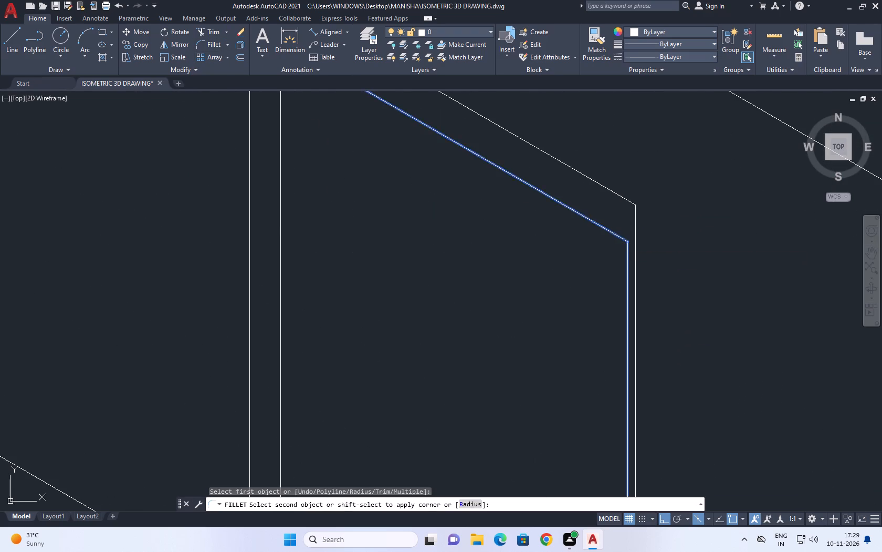
Fillet the inner bottom and inner right frame lines of the second opening into a sharp corner.
scroll(642, 224, down, 2)
right_click(671, 205)
click(696, 212)
scroll(646, 210, down, 3)
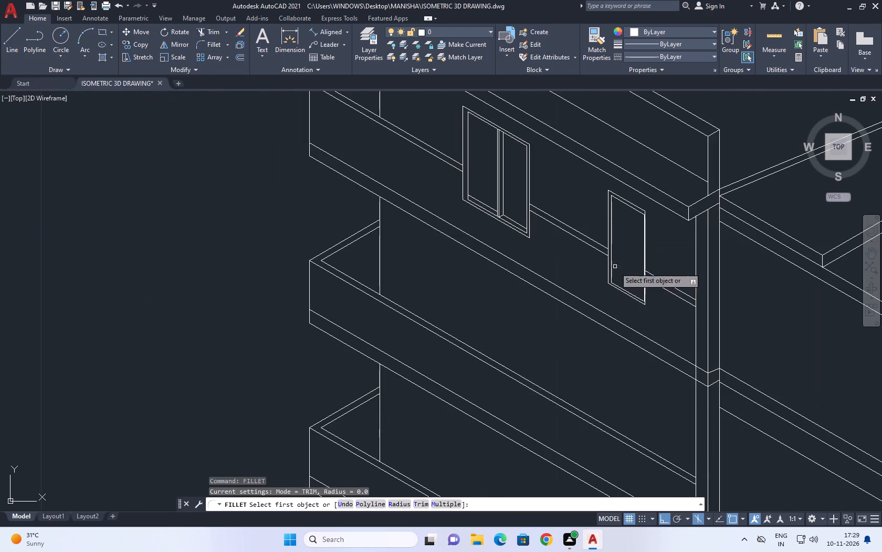
scroll(642, 318, up, 5)
scroll(637, 252, up, 1)
click(622, 252)
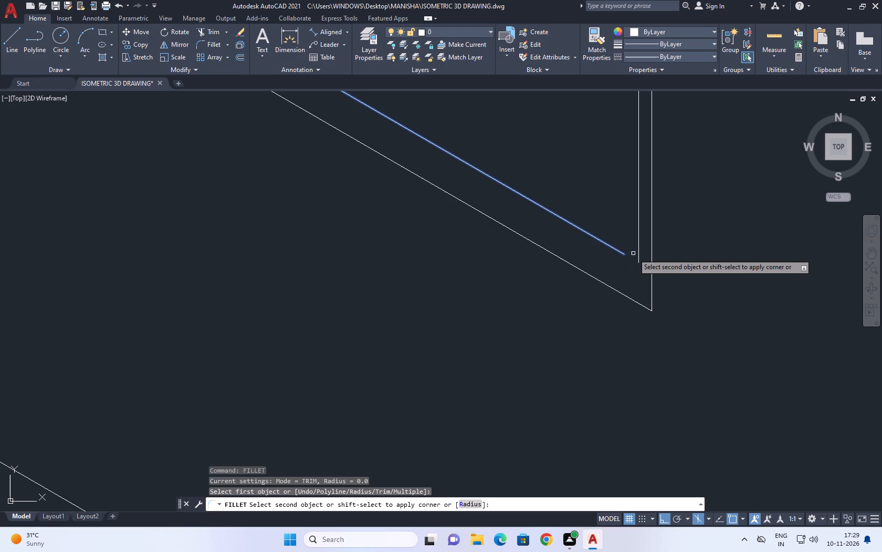
click(638, 257)
Copy both framed openings, without the wall lines between them, straight down to the second-lowest balcony level, using the wall line's column end as base.
scroll(617, 258, down, 6)
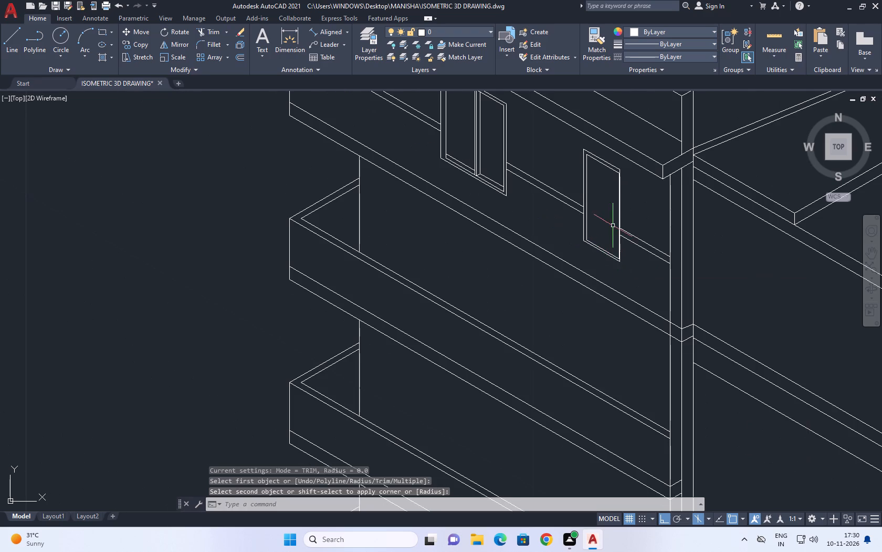
middle_drag(613, 226, 624, 242)
scroll(609, 220, down, 3)
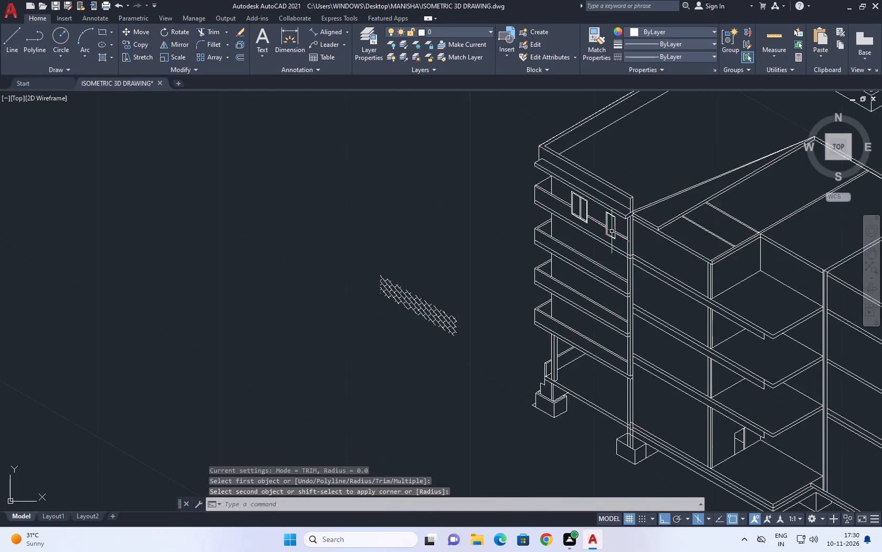
scroll(564, 182, up, 2)
click(556, 161)
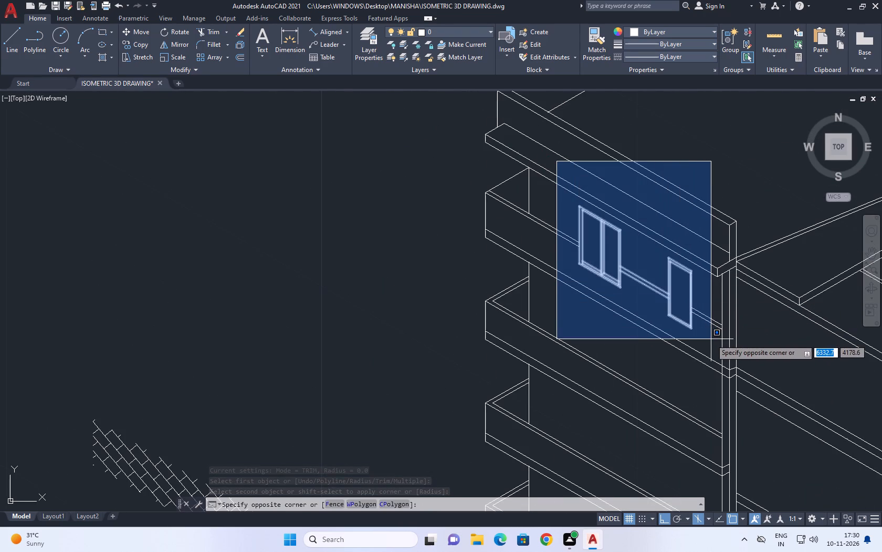
click(708, 333)
scroll(648, 289, up, 4)
middle_drag(659, 237, 638, 243)
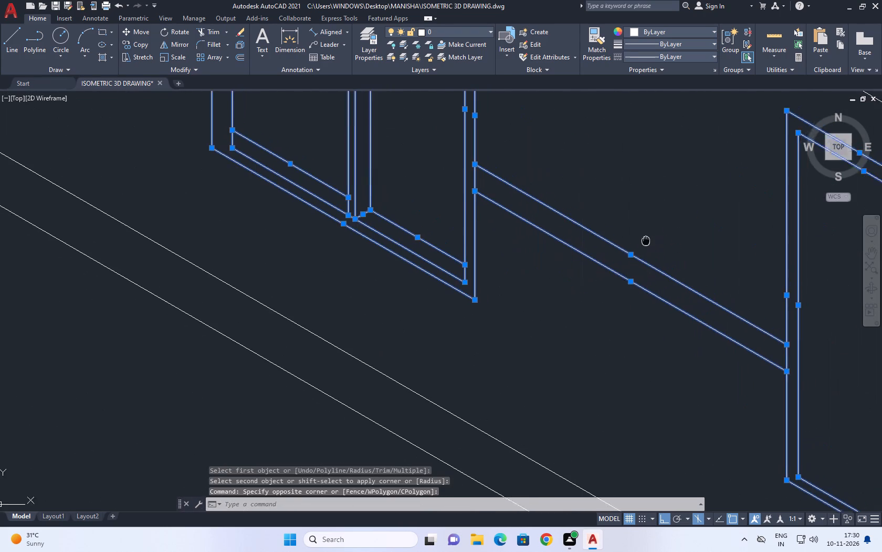
middle_drag(638, 243, 616, 246)
shift+drag(629, 349, 623, 323)
shift+drag(585, 230, 581, 228)
scroll(572, 211, down, 4)
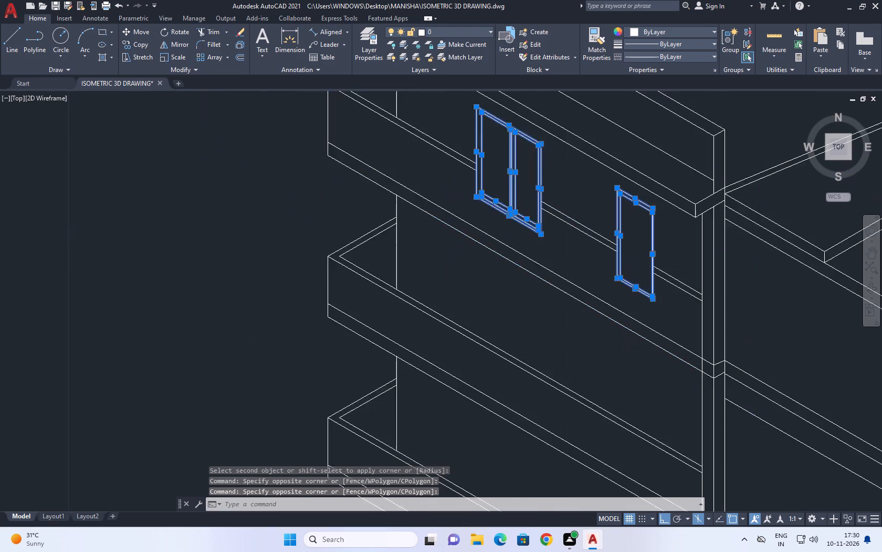
middle_click(627, 273)
key(c)
key(o)
key(space)
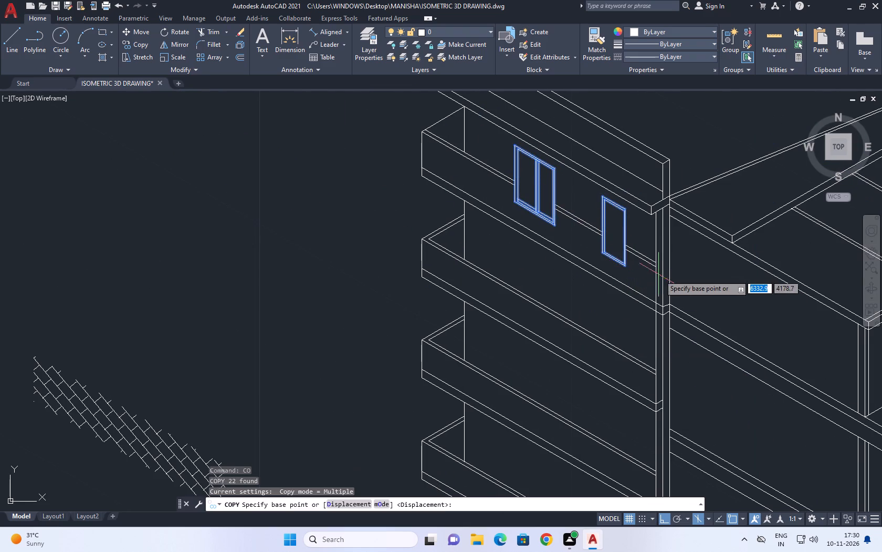
scroll(661, 270, up, 2)
click(646, 261)
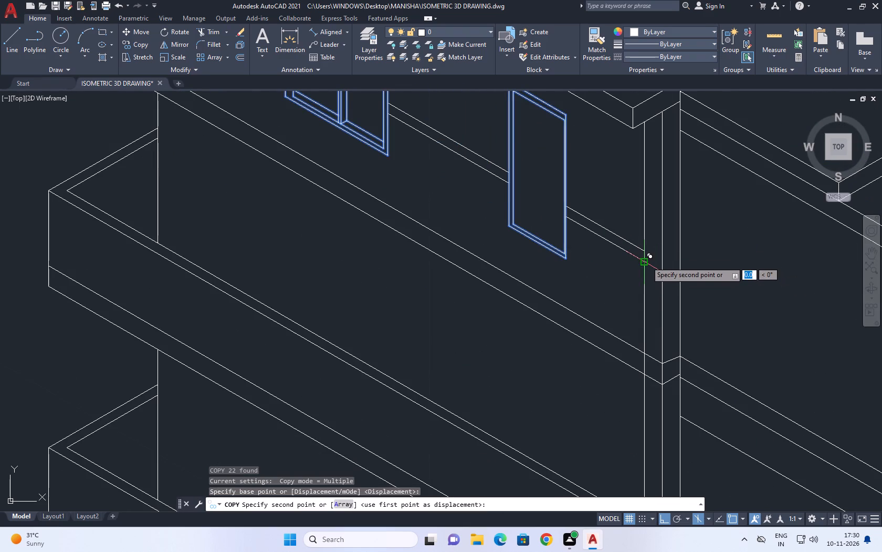
scroll(646, 228, down, 4)
scroll(643, 324, up, 3)
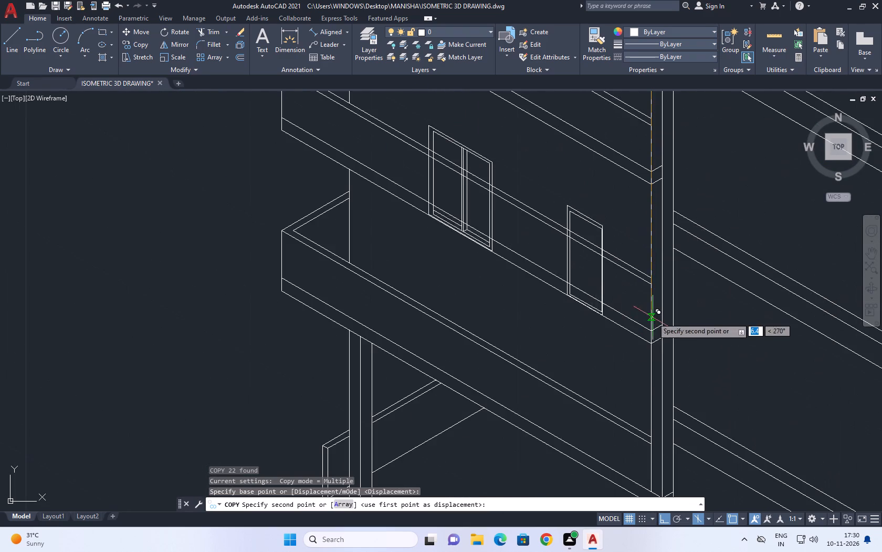
scroll(648, 288, up, 2)
click(654, 280)
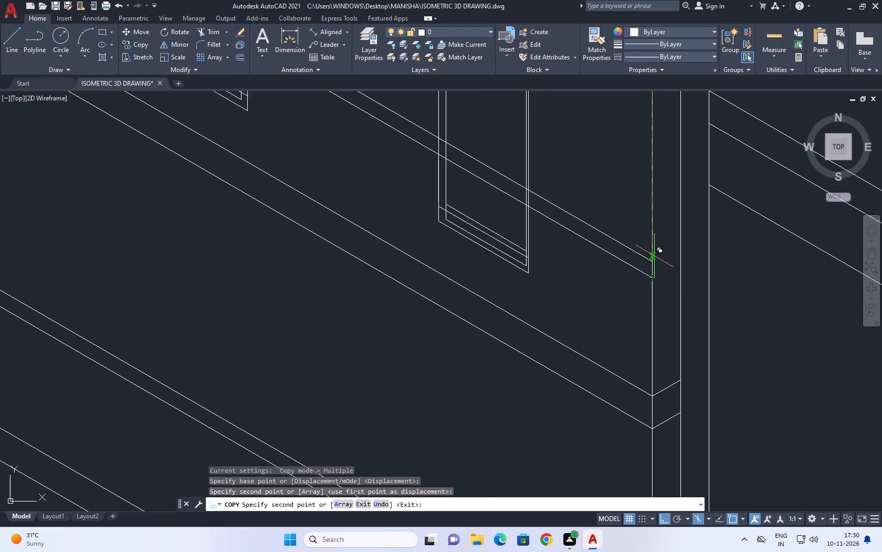
Place another copy of both framed openings at the lowest balcony level, snapped to its wall line's end at the column.
scroll(654, 233, down, 6)
scroll(657, 269, up, 5)
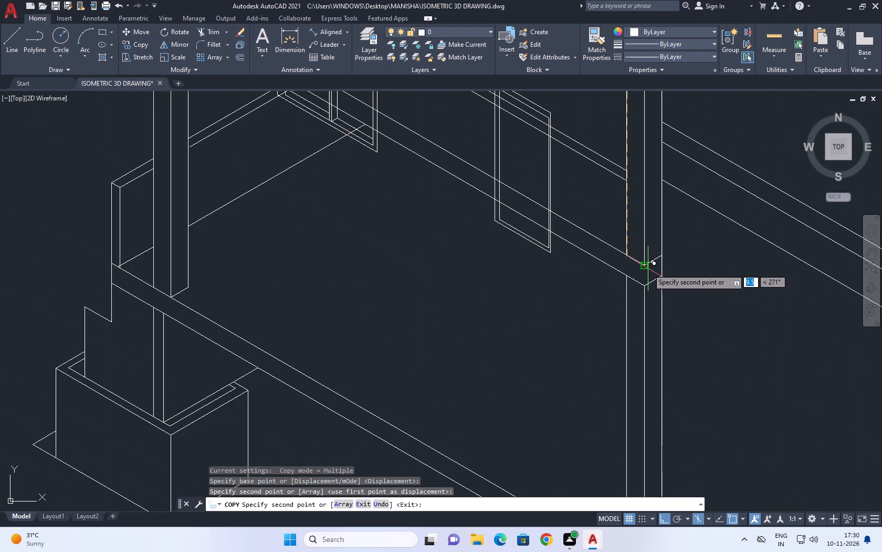
click(626, 182)
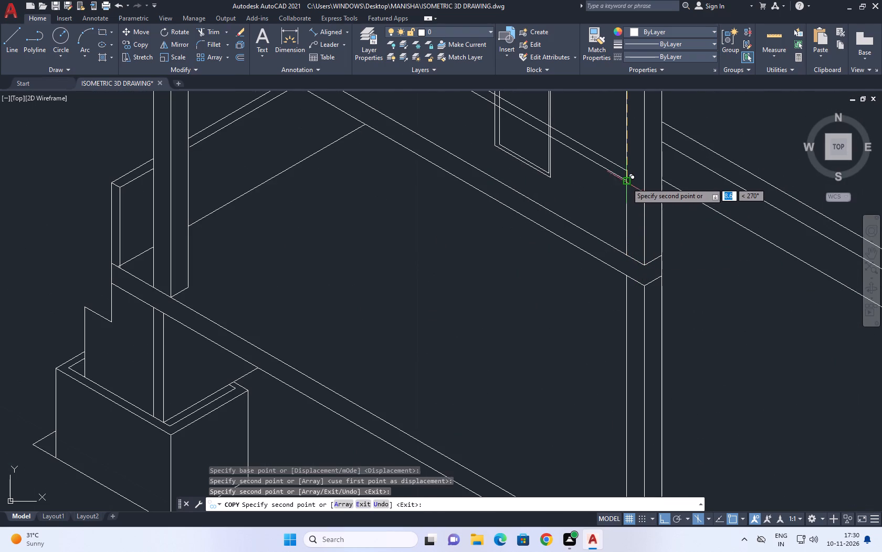
scroll(643, 267, down, 4)
key(space)
Trim the two wall lines crossing the lowest narrow opening's interior and the gap between its left frame lines.
scroll(605, 212, up, 2)
middle_drag(629, 260, 634, 273)
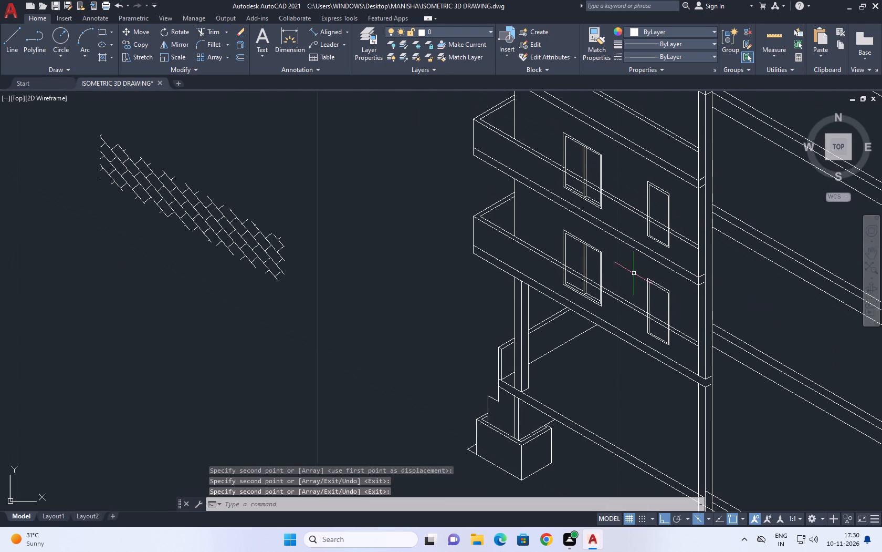
text(TR)
key(space)
scroll(655, 320, up, 3)
drag(655, 347, 656, 341)
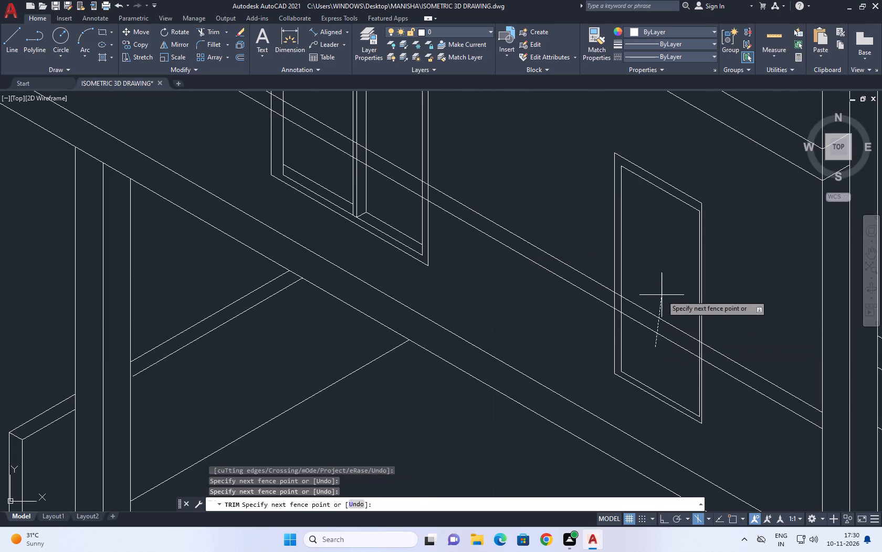
click(661, 293)
scroll(605, 316, up, 4)
drag(638, 300, 640, 292)
click(646, 142)
Trim the wall line stubs left between the right frame lines of the lowest narrow opening.
scroll(614, 169, down, 6)
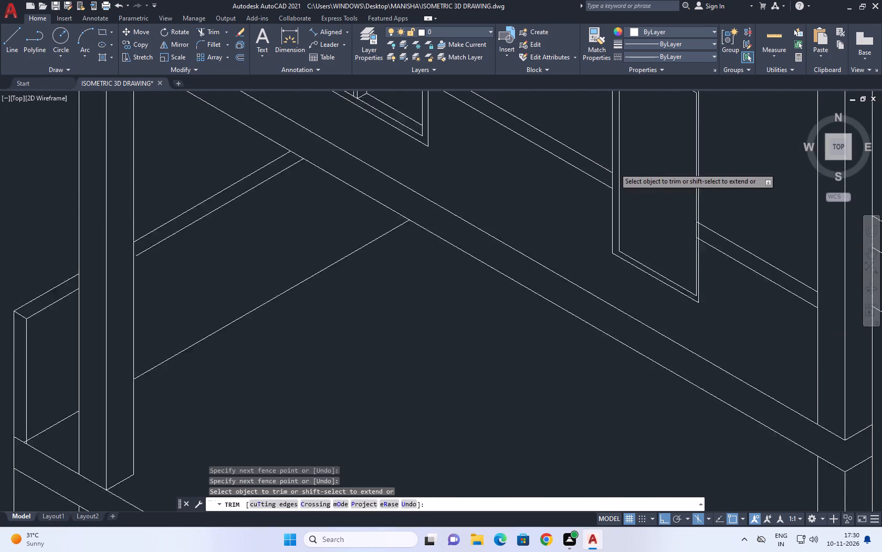
scroll(664, 209, up, 7)
middle_drag(648, 156, 654, 226)
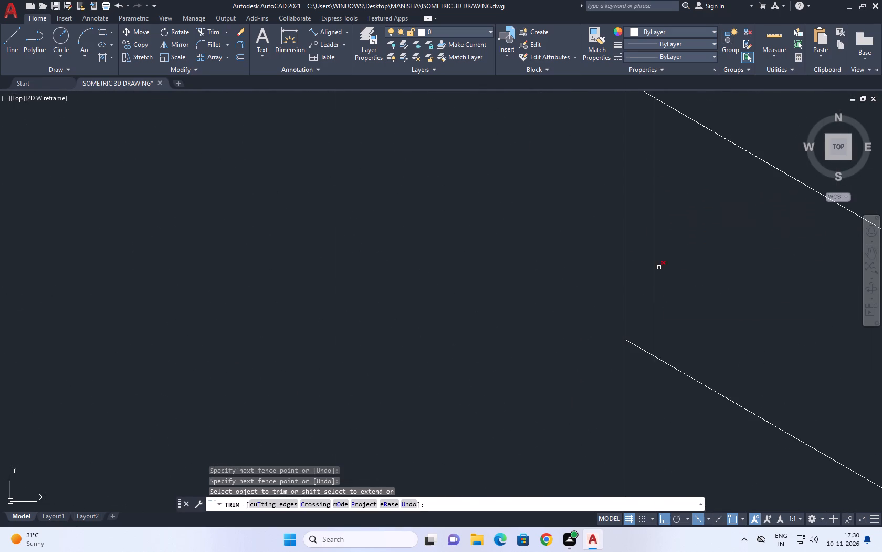
click(634, 354)
click(642, 295)
middle_drag(631, 178, 632, 385)
click(642, 294)
drag(639, 318, 639, 320)
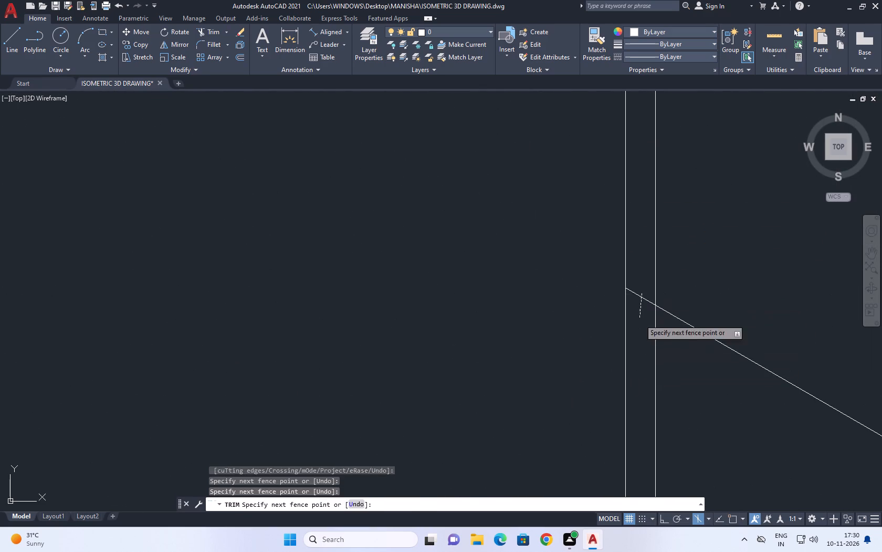
drag(639, 320, 639, 326)
Trim the two wall lines crossing the lowest wide opening's right pane and the gap between its right frame lines.
scroll(645, 287, down, 10)
scroll(527, 214, up, 3)
drag(533, 288, 533, 280)
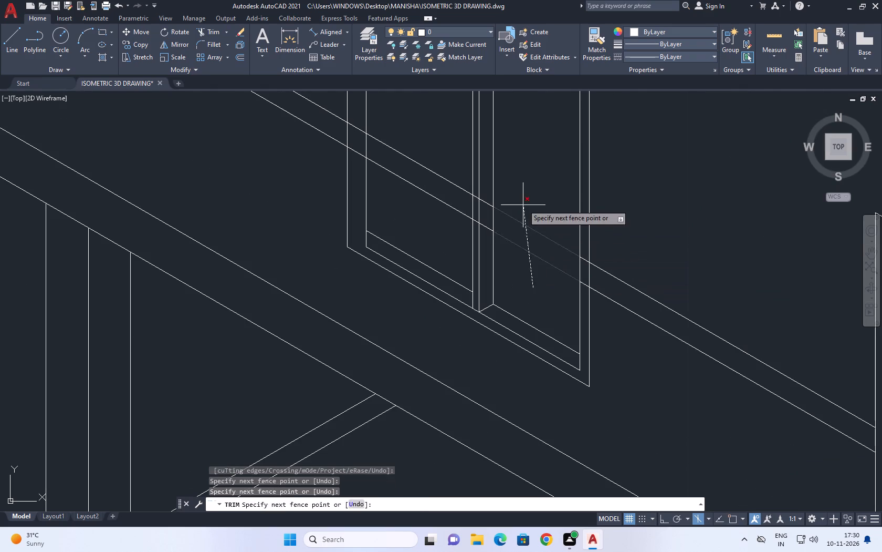
click(523, 202)
scroll(562, 273, up, 3)
drag(613, 274, 613, 261)
click(621, 137)
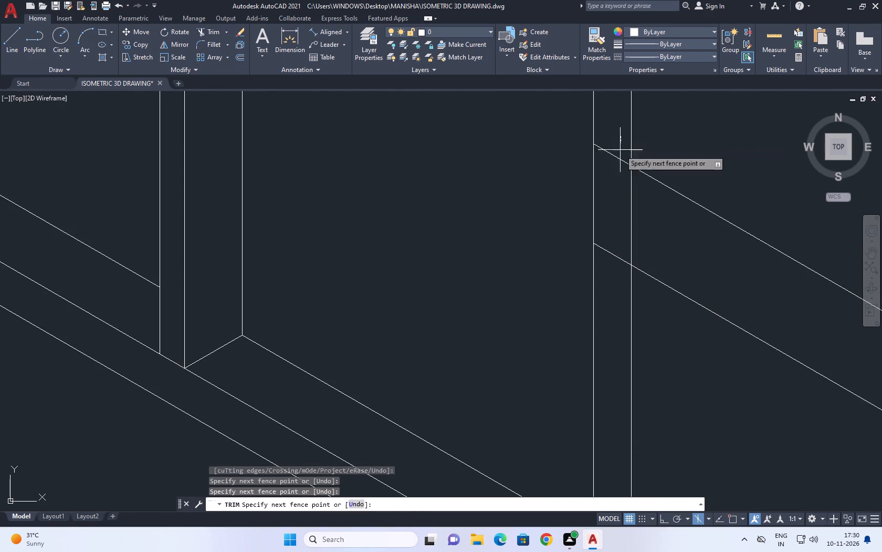
drag(620, 308, 618, 331)
Trim the two wall lines crossing the lowest wide opening's left pane and its central mullion lines.
scroll(615, 297, down, 5)
scroll(553, 249, up, 5)
scroll(552, 246, down, 4)
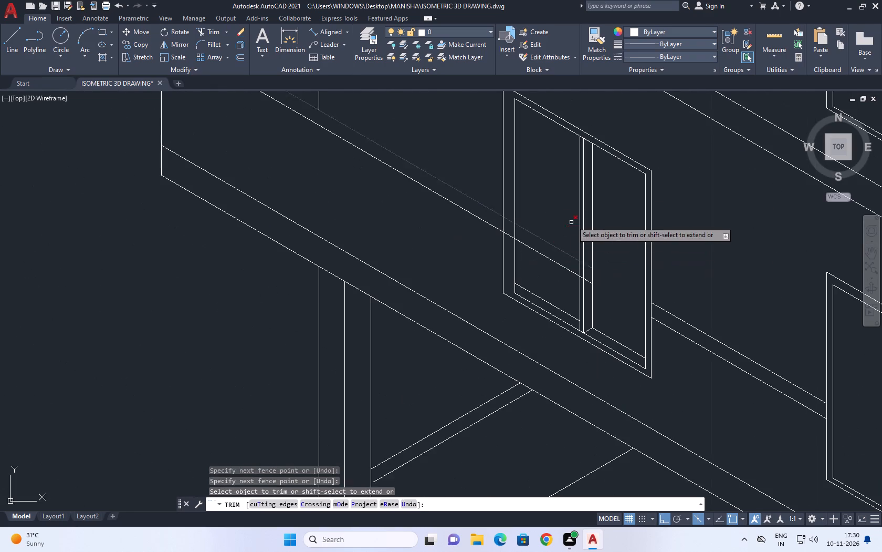
click(573, 220)
click(551, 284)
scroll(573, 282, up, 5)
middle_drag(665, 139, 669, 178)
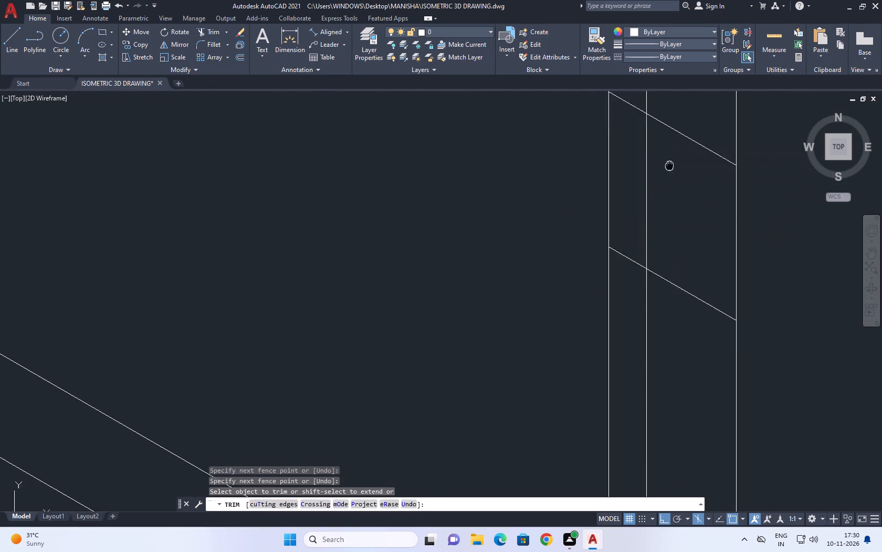
middle_drag(669, 178, 668, 241)
click(689, 200)
click(684, 410)
click(623, 169)
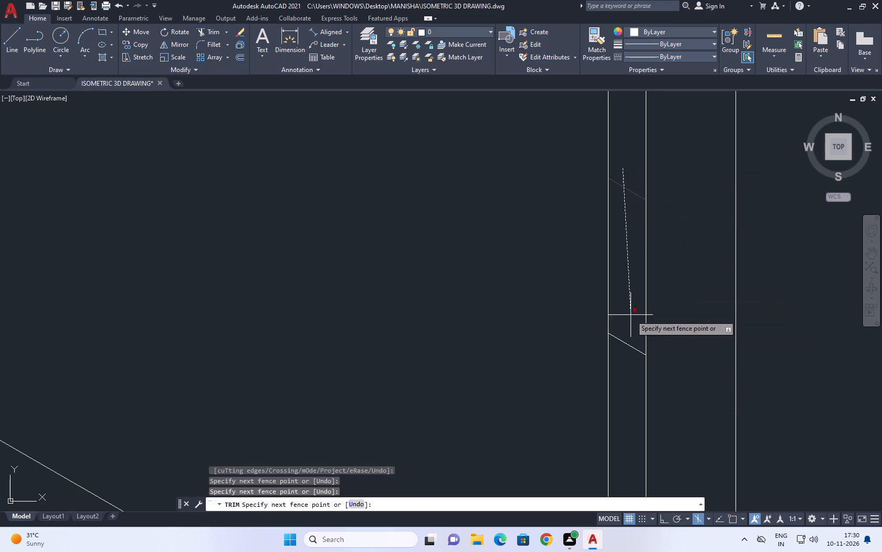
drag(625, 346, 625, 355)
Trim the wall line stubs left between the left frame lines of the lowest wide opening.
scroll(638, 339, down, 5)
scroll(554, 297, up, 4)
click(612, 178)
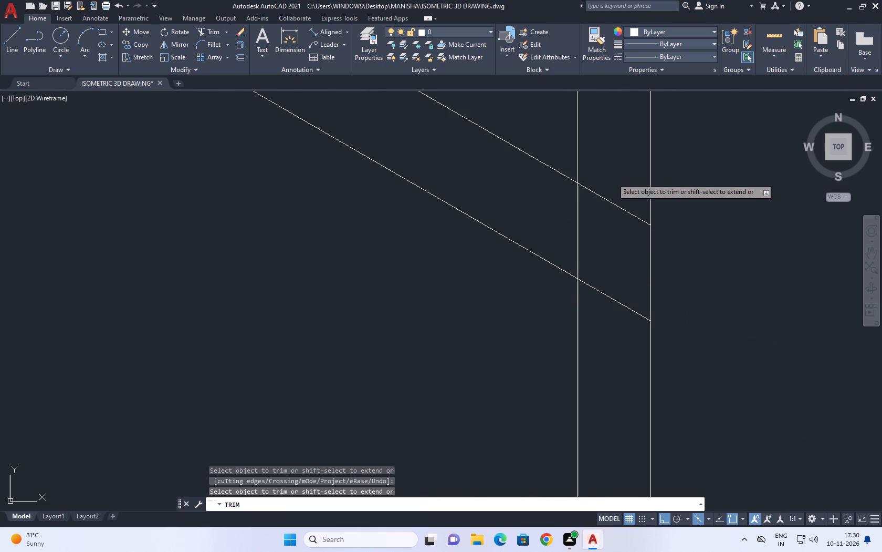
click(607, 389)
Trim the two wall lines crossing the second-lowest wide opening's left pane and the gap between its left frame lines.
scroll(603, 320, down, 8)
scroll(620, 247, up, 3)
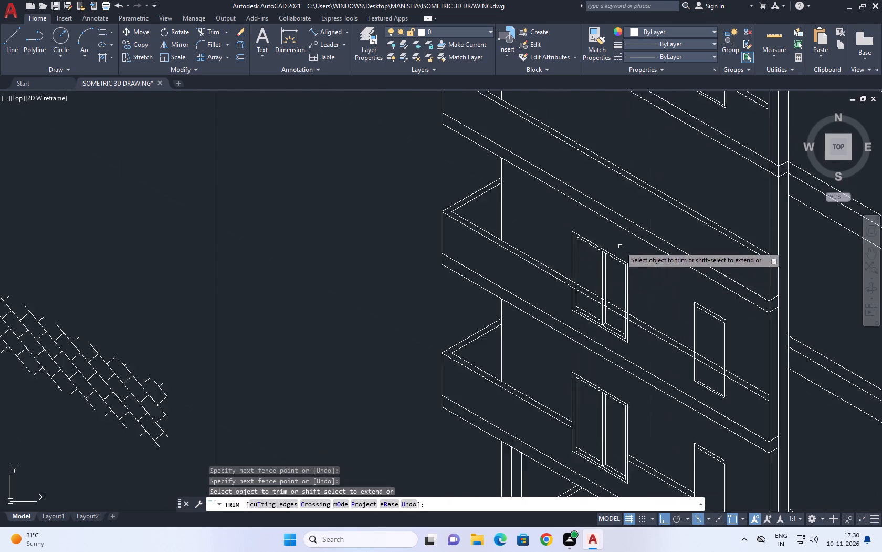
scroll(567, 313, up, 3)
click(565, 385)
click(580, 291)
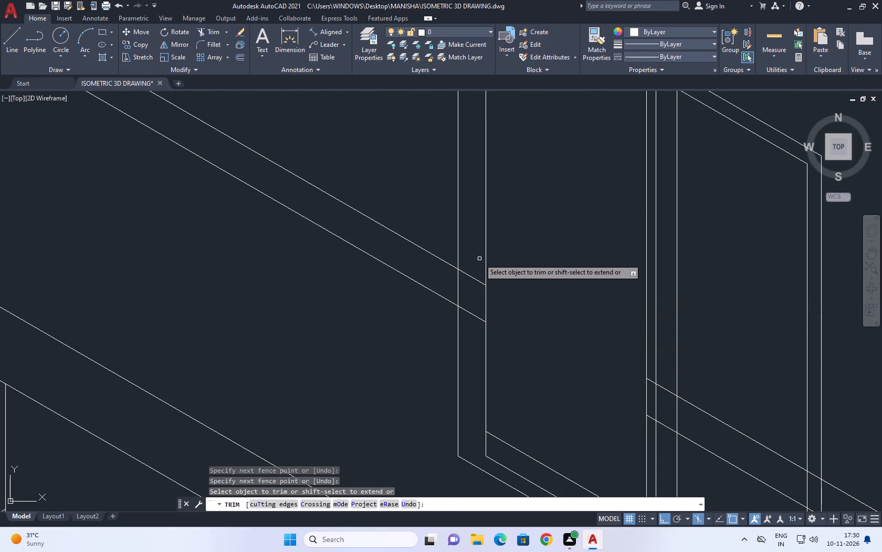
click(477, 262)
click(477, 335)
Trim the two wall lines from the second-lowest wide opening's right pane, central mullion and right frame gap.
middle_drag(694, 413, 653, 284)
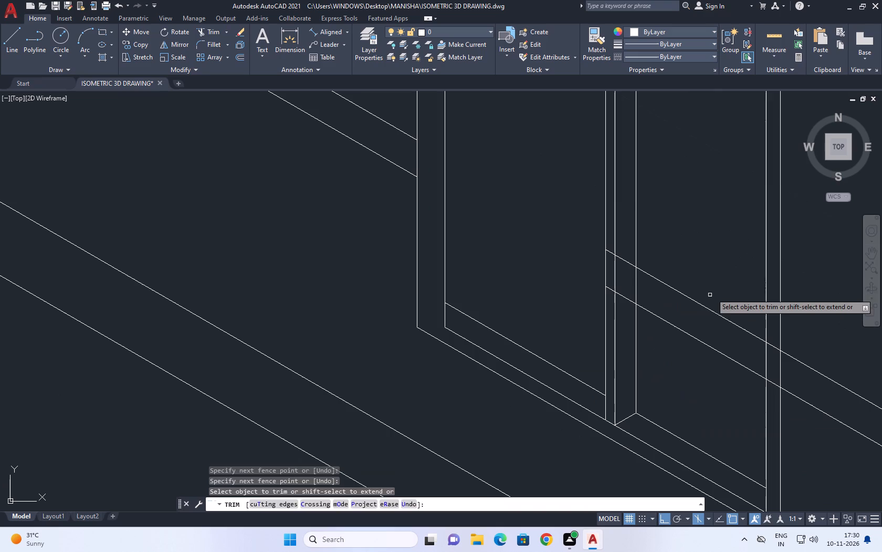
click(717, 274)
click(707, 403)
scroll(640, 292, up, 3)
drag(587, 157, 589, 151)
drag(580, 368, 584, 386)
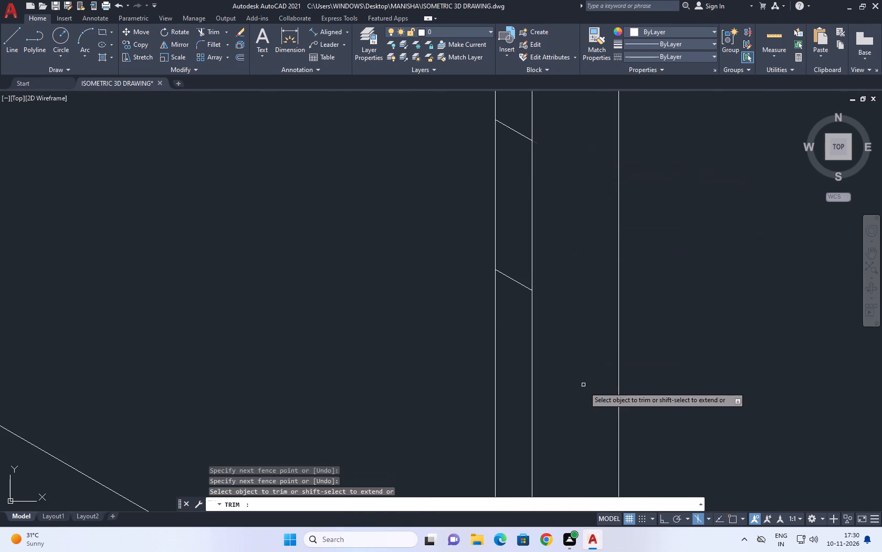
drag(584, 386, 586, 387)
click(521, 105)
click(514, 311)
scroll(490, 264, down, 4)
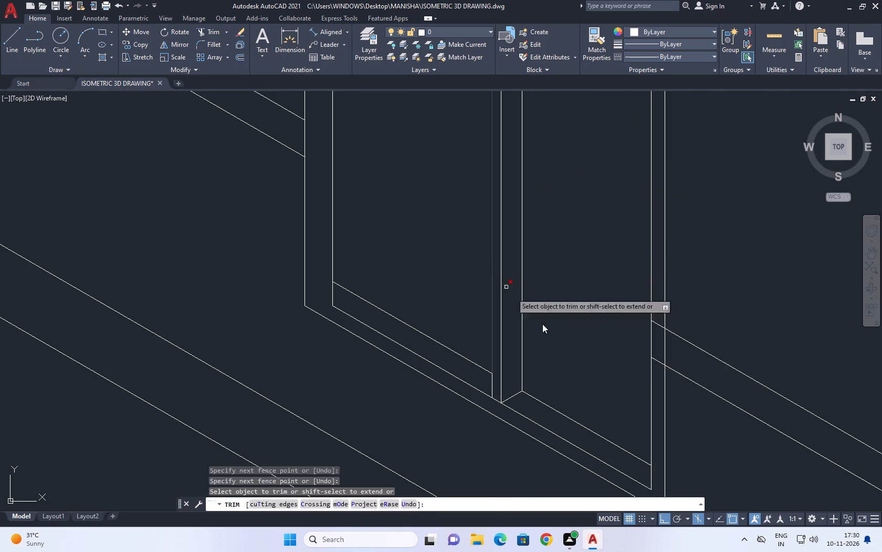
scroll(639, 372, up, 2)
click(690, 211)
click(686, 404)
Trim the two wall lines between the left frame lines of the second-lowest narrow opening.
scroll(556, 204, down, 6)
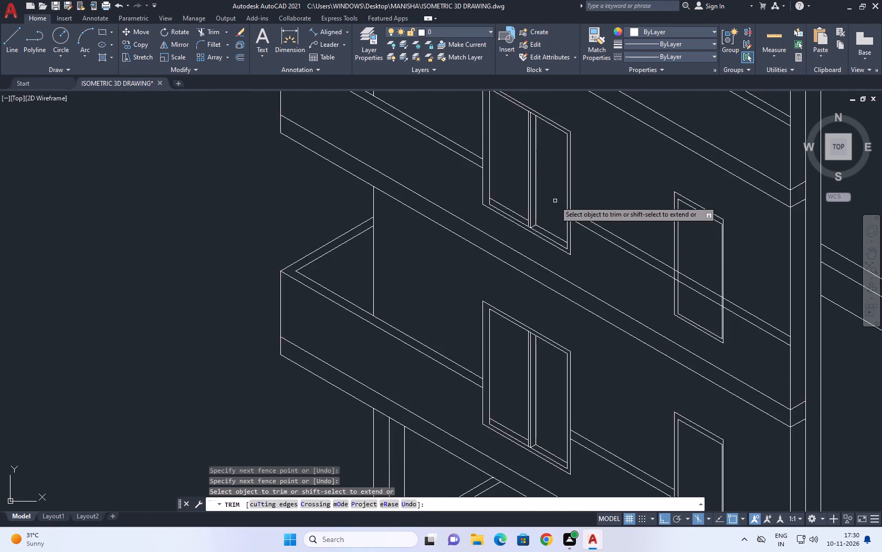
scroll(561, 264, down, 1)
scroll(628, 286, up, 2)
scroll(643, 230, up, 3)
scroll(614, 298, up, 2)
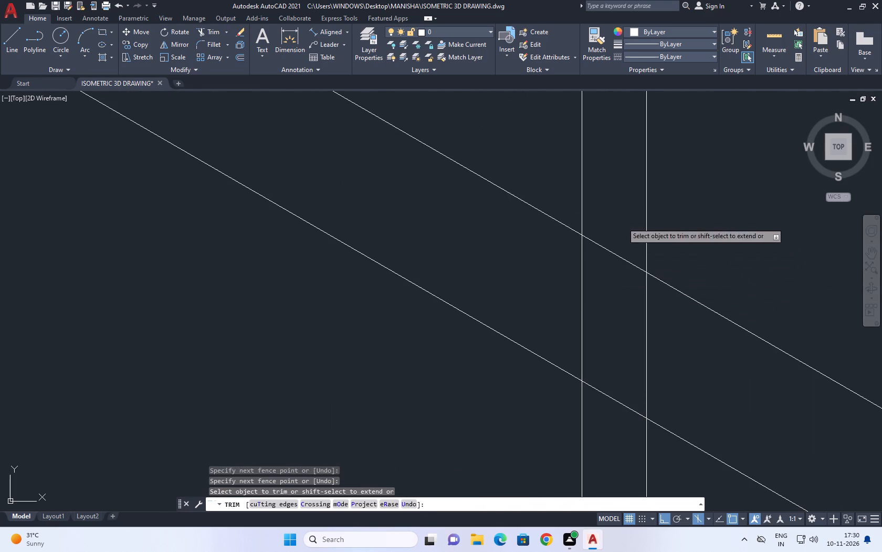
click(622, 222)
click(612, 434)
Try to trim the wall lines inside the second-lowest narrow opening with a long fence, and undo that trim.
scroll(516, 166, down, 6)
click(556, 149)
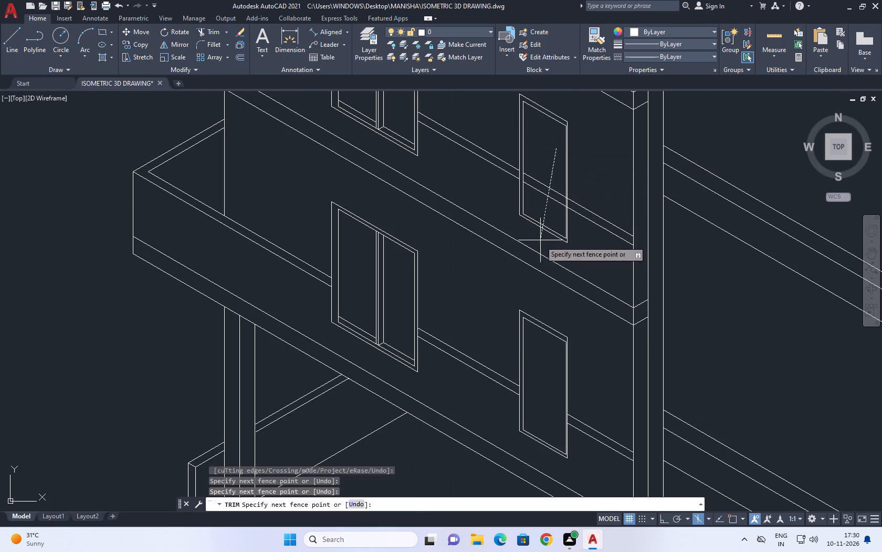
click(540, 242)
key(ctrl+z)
Trim the two wall lines crossing the second-lowest narrow opening's interior and the gap between its right frame lines.
scroll(582, 249, down, 2)
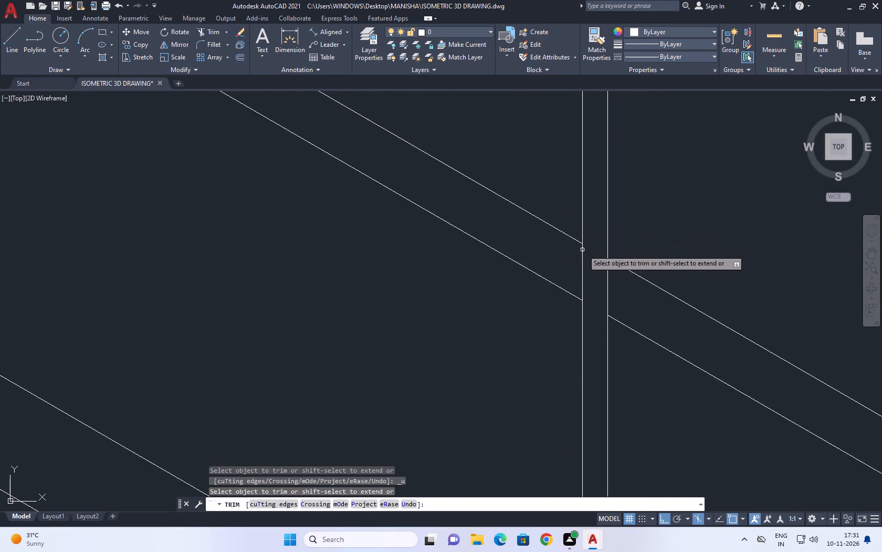
scroll(583, 251, down, 5)
scroll(620, 265, up, 3)
click(614, 236)
click(593, 304)
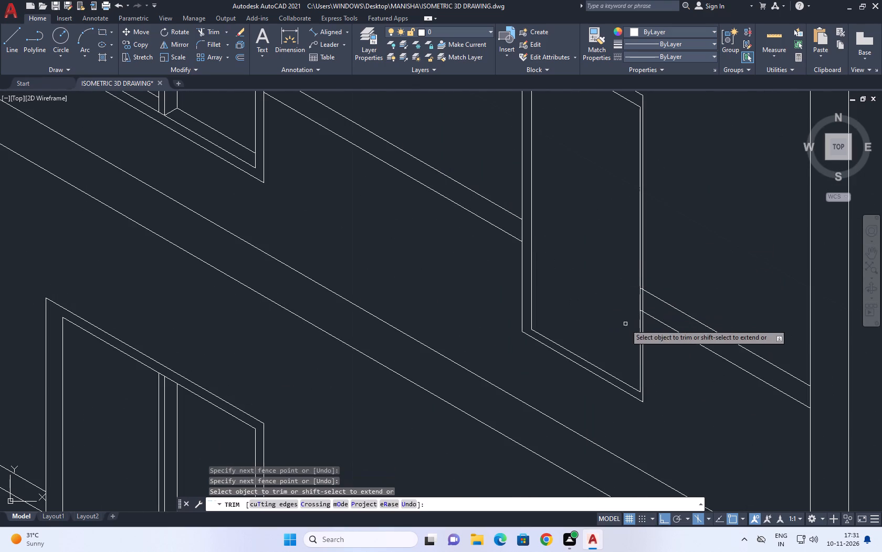
scroll(647, 330, up, 4)
click(647, 175)
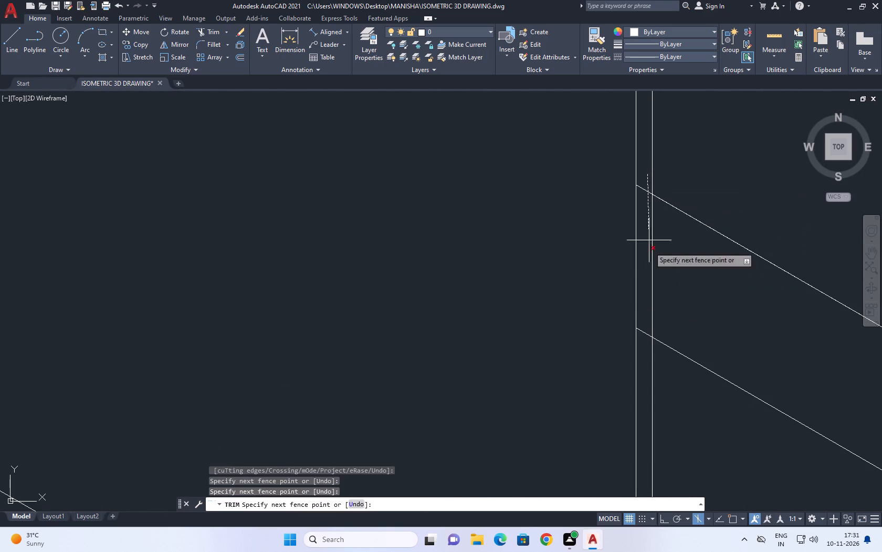
drag(645, 343, 646, 355)
scroll(587, 284, down, 4)
key(space)
Examine the framed openings on every balcony level of the building's facade.
scroll(604, 288, down, 2)
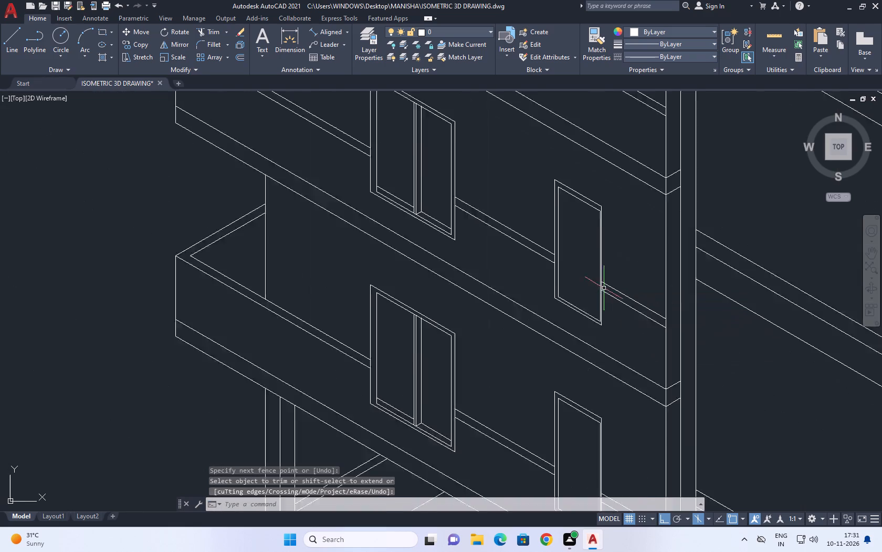
scroll(604, 288, down, 1)
middle_drag(571, 262, 581, 284)
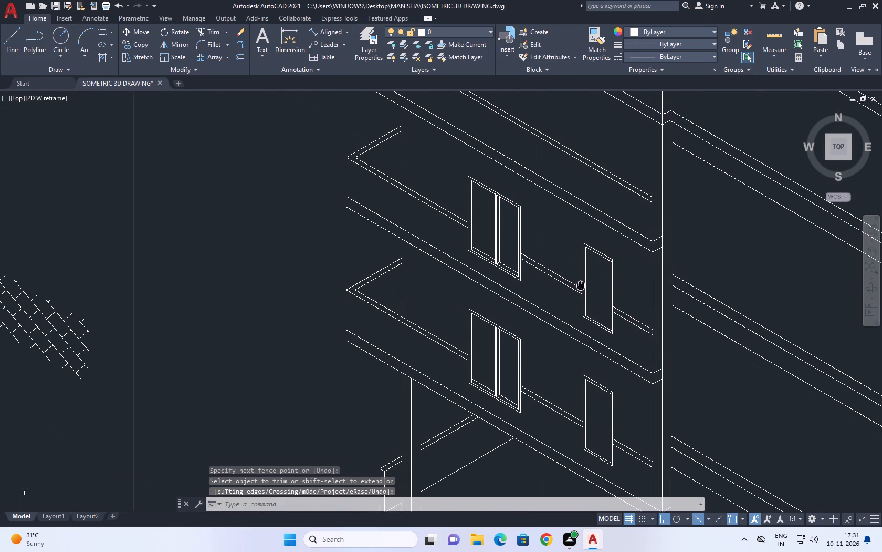
middle_drag(581, 284, 582, 292)
middle_drag(509, 207, 532, 233)
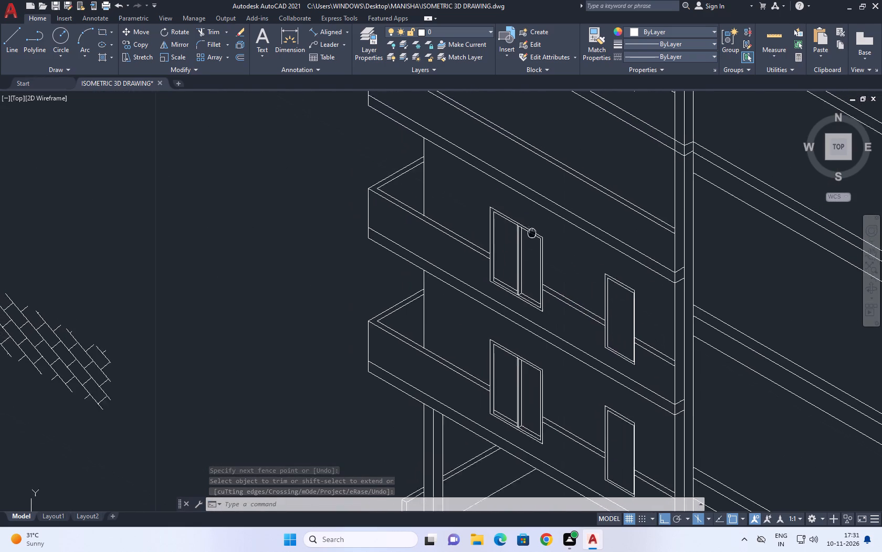
middle_drag(532, 233, 550, 316)
scroll(550, 314, down, 1)
middle_drag(587, 317, 611, 346)
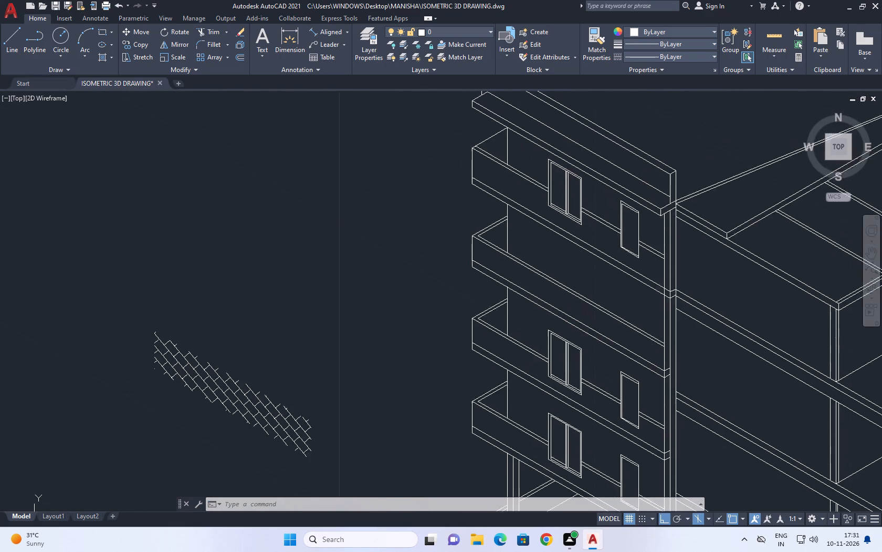
middle_drag(611, 346, 621, 222)
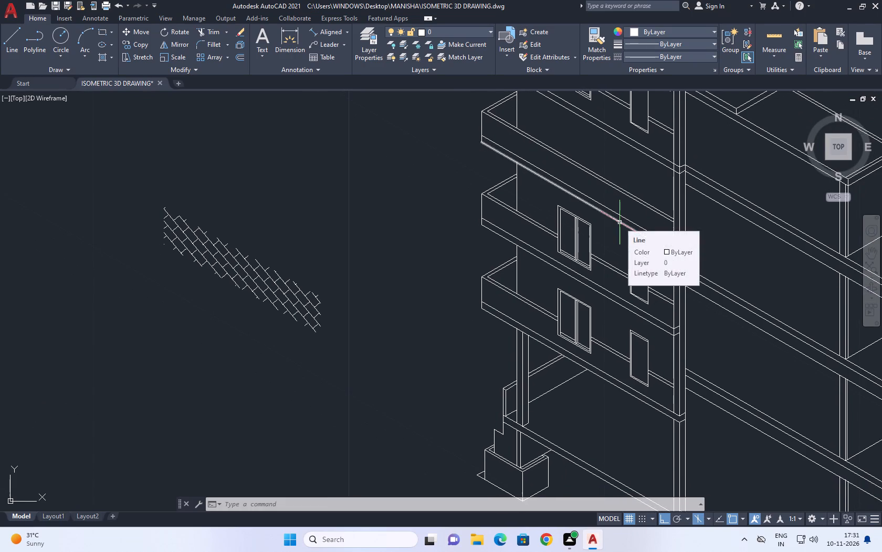
middle_drag(629, 154, 642, 224)
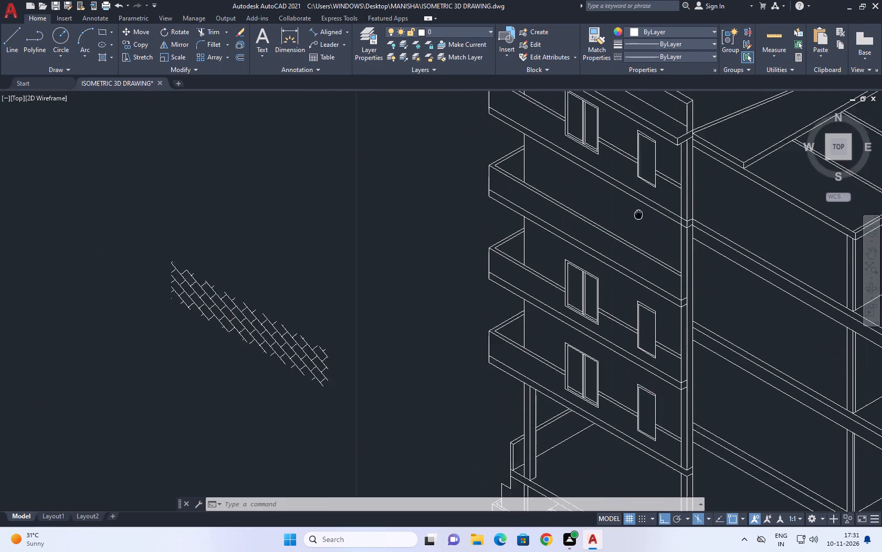
middle_drag(642, 224, 649, 245)
scroll(654, 261, down, 1)
middle_drag(640, 209, 642, 220)
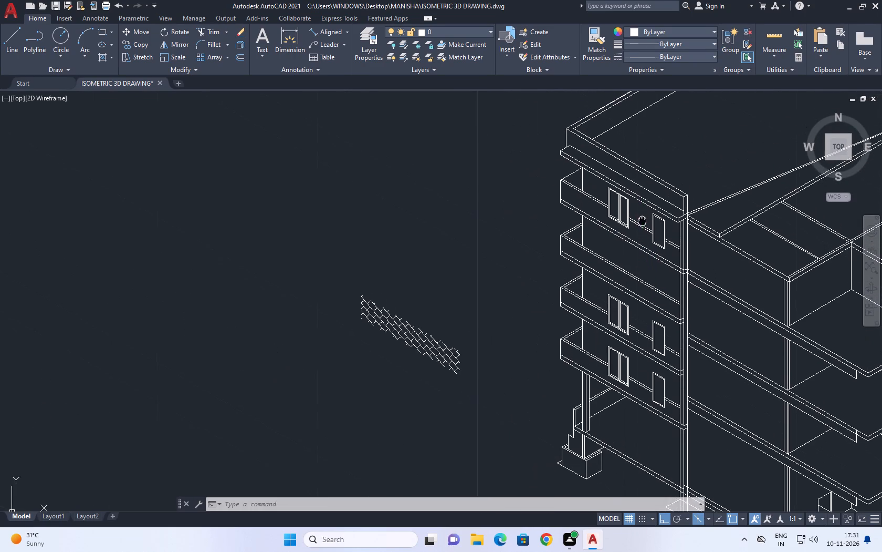
middle_drag(642, 220, 650, 233)
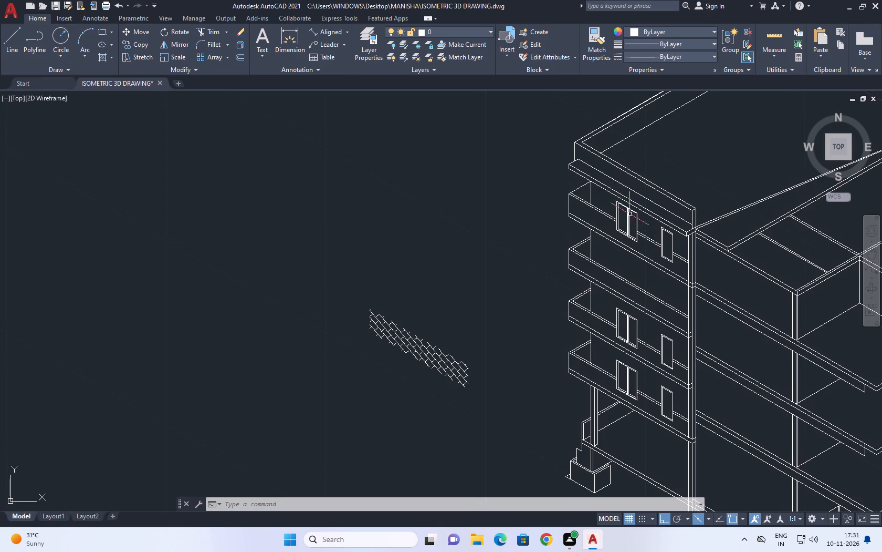
Move the top level's two framed openings, without the wall lines between them, straight down one balcony level, using the slab line's column end as base.
scroll(611, 204, up, 1)
click(605, 168)
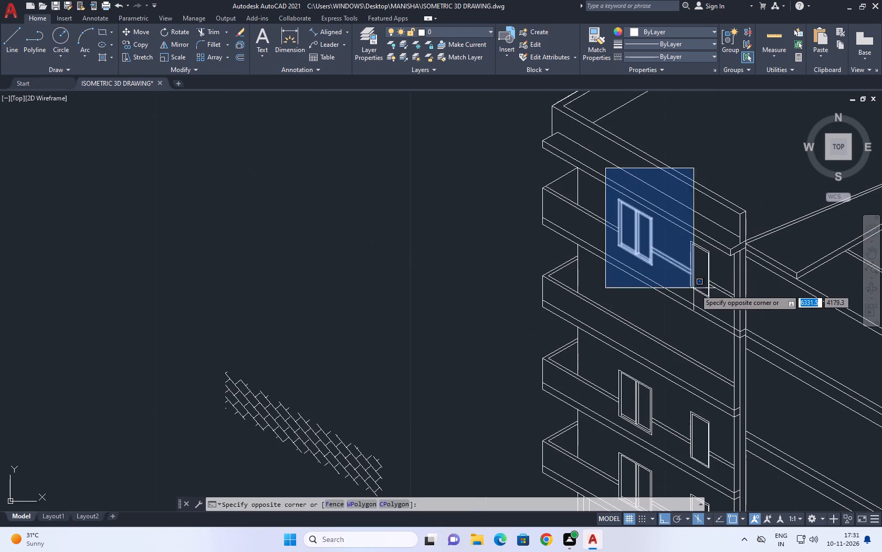
click(718, 301)
middle_drag(694, 236, 682, 183)
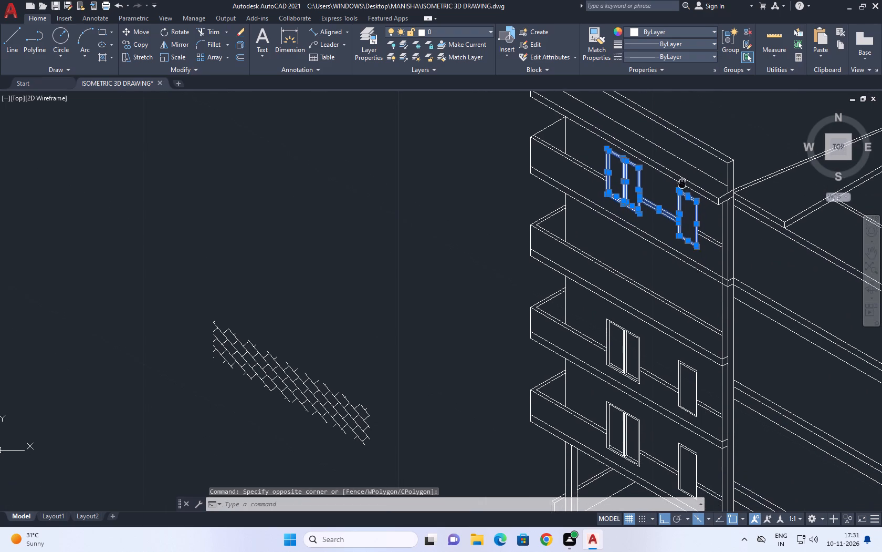
middle_drag(682, 183, 682, 179)
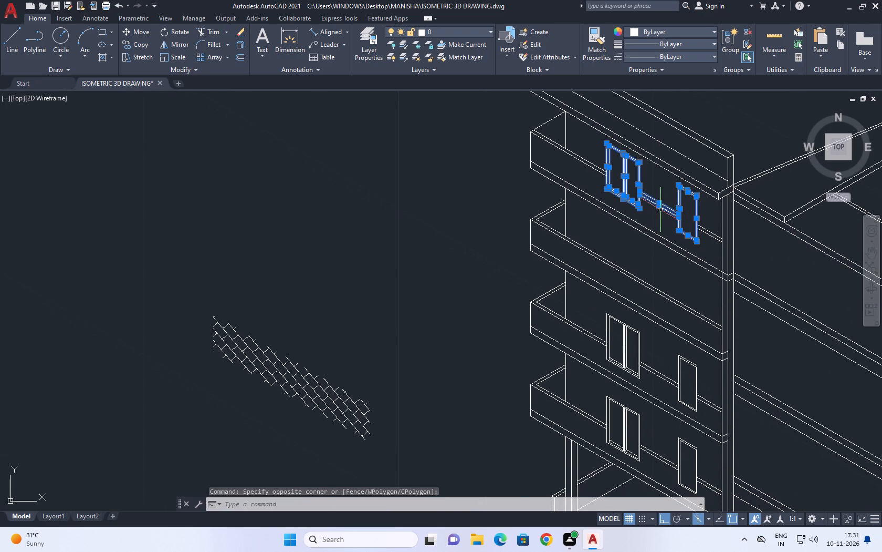
scroll(660, 210, up, 2)
middle_drag(655, 205, 650, 236)
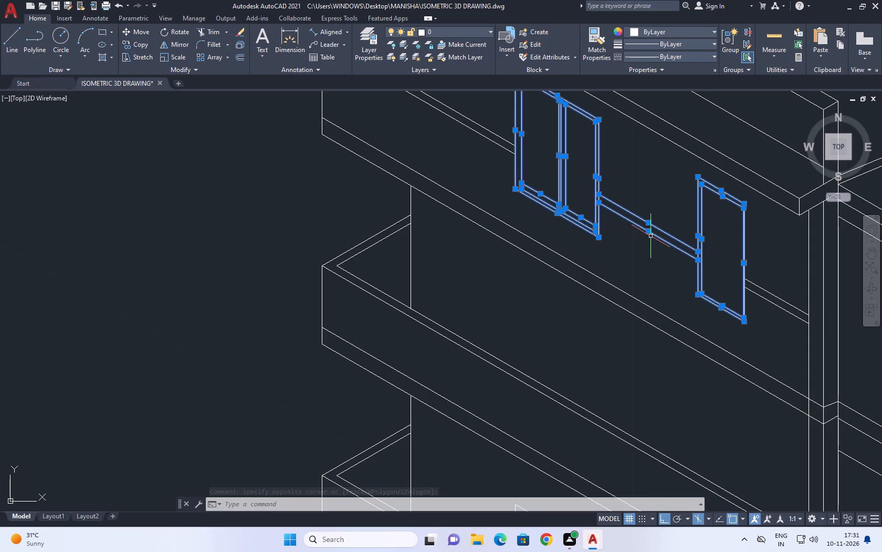
shift+drag(664, 270, 647, 231)
shift+click(639, 214)
shift+click(632, 197)
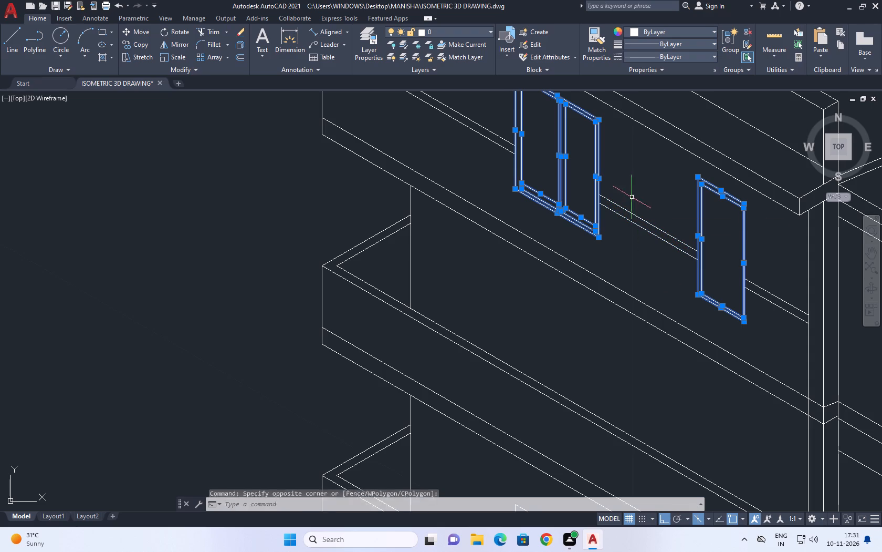
click(636, 225)
scroll(631, 185, down, 2)
middle_drag(688, 233, 677, 220)
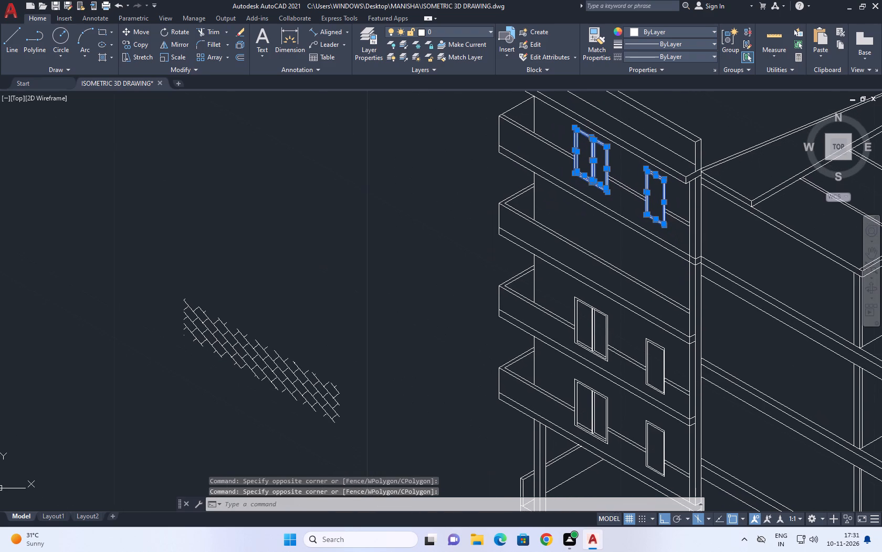
key(m)
key(space)
scroll(685, 269, up, 3)
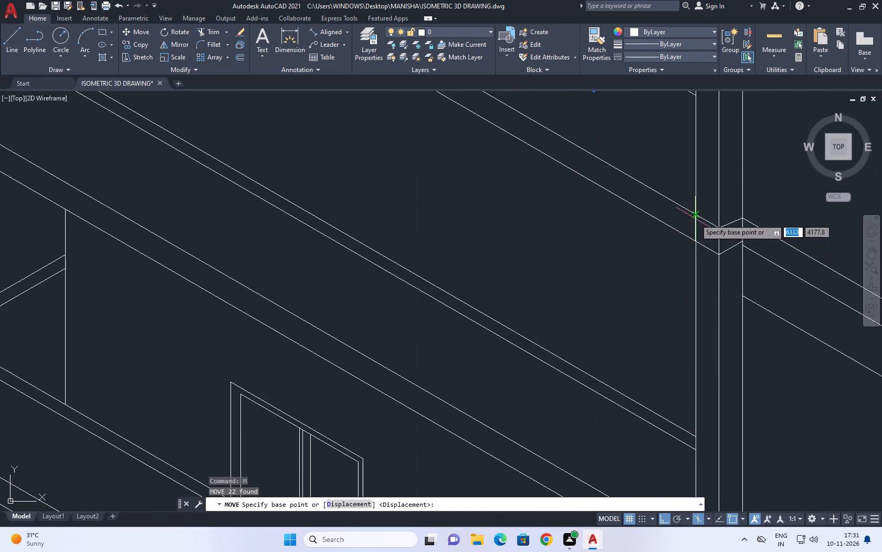
click(695, 216)
scroll(695, 211, down, 2)
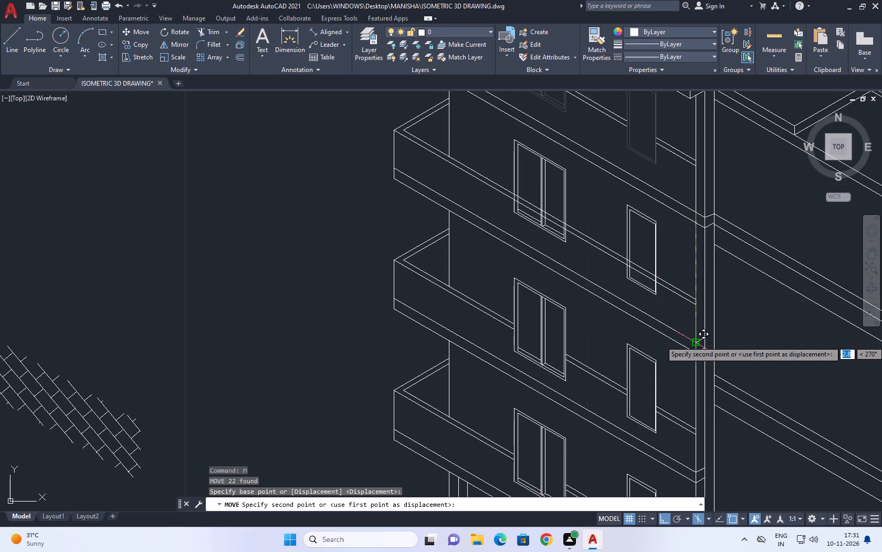
click(695, 341)
key(space)
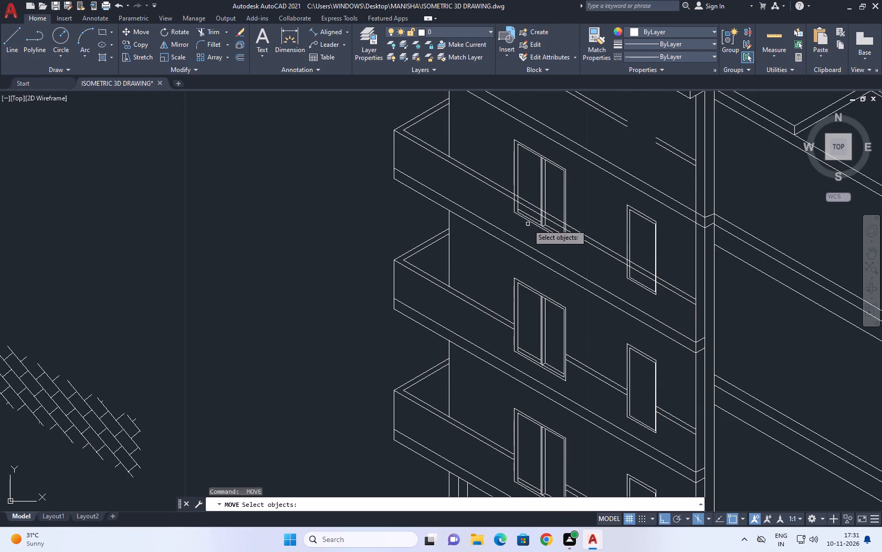
middle_drag(533, 232, 539, 251)
key(Escape)
Trim the two wall lines crossing both panes and the centre mullion of the second-highest balcony level's wide opening.
scroll(539, 251, up, 1)
text(TR)
key(space)
scroll(534, 229, up, 2)
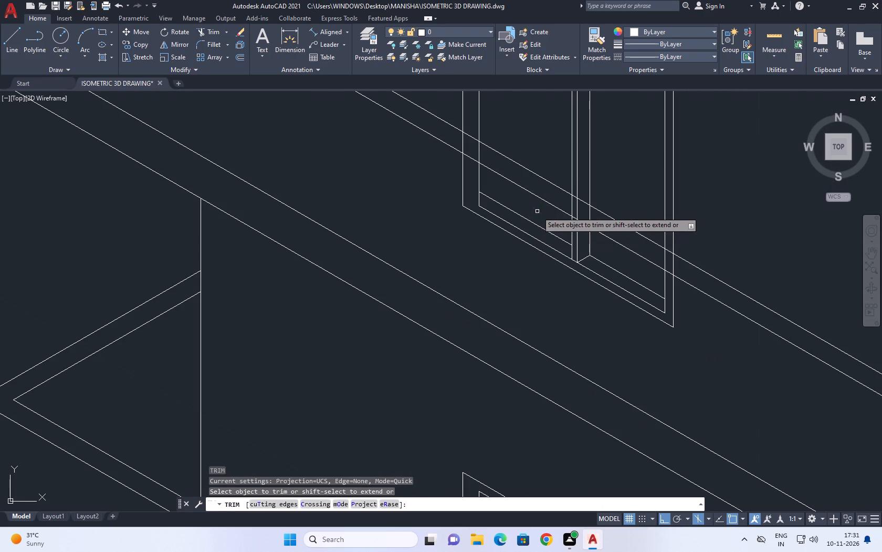
click(538, 210)
click(535, 145)
scroll(598, 217, up, 2)
click(634, 184)
drag(621, 286, 622, 295)
scroll(542, 167, up, 1)
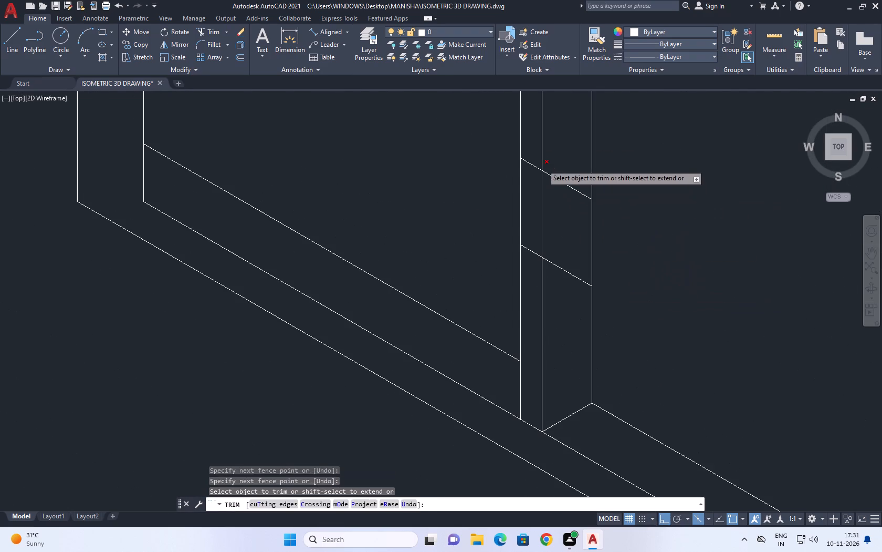
click(555, 160)
click(566, 280)
click(532, 137)
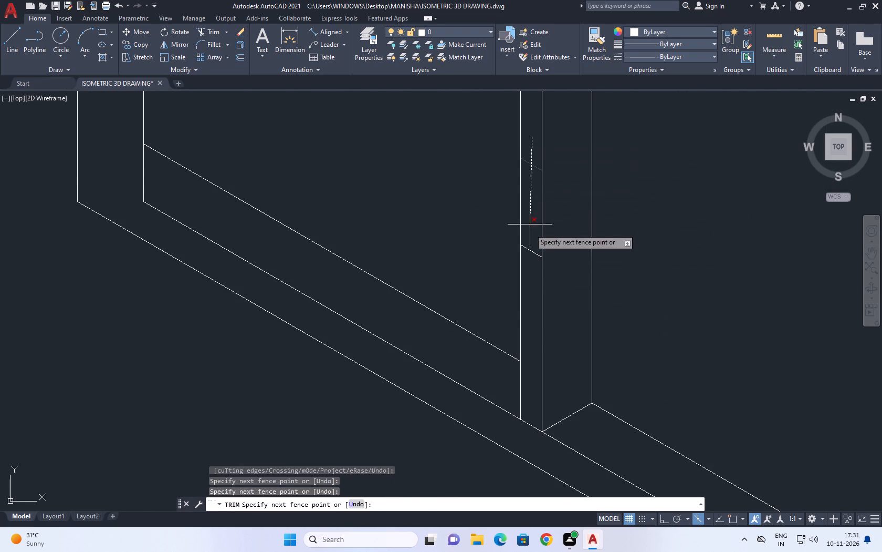
click(529, 269)
Trim the two wall lines between the right and left side frame lines of the second-highest wide opening.
scroll(499, 198, down, 4)
scroll(560, 222, up, 4)
click(579, 240)
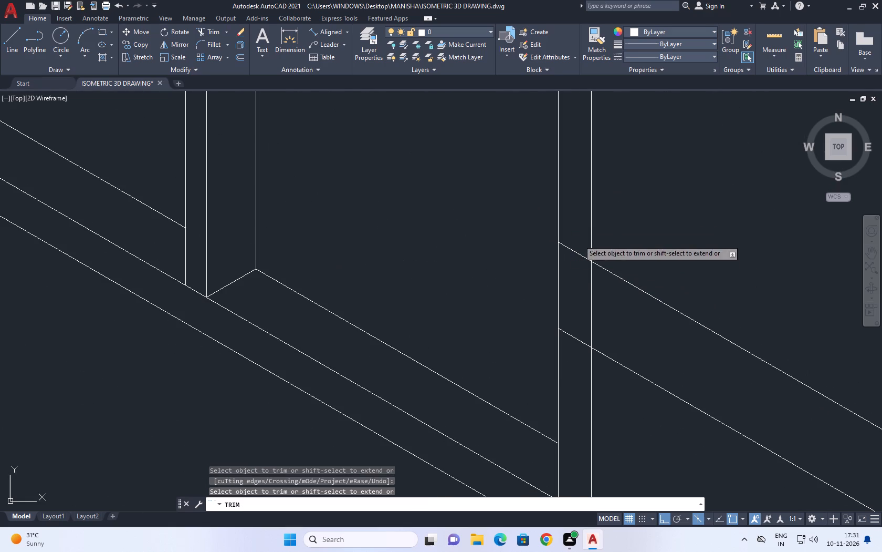
click(587, 353)
scroll(588, 274, down, 4)
scroll(405, 165, up, 2)
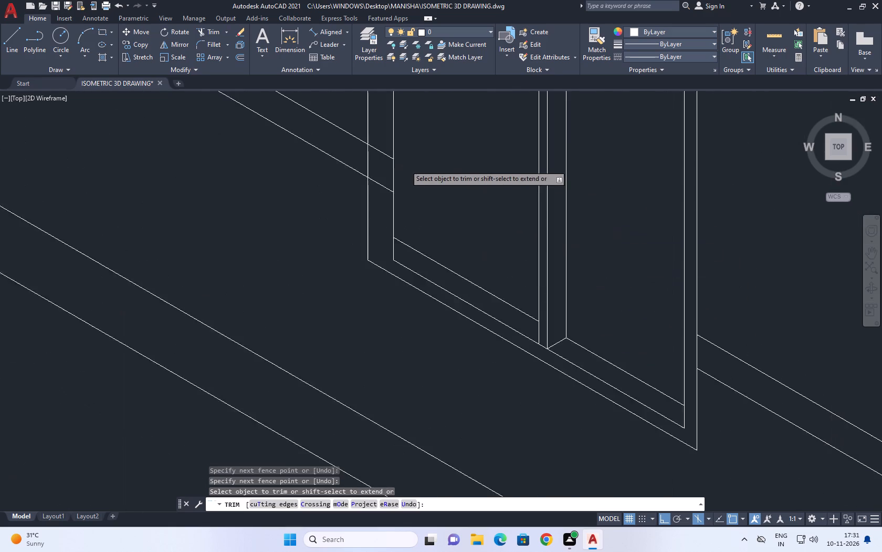
click(364, 136)
click(362, 243)
Trim the two wall lines crossing the side frame gaps and interior of the second-highest balcony level's narrow opening.
scroll(360, 190, down, 3)
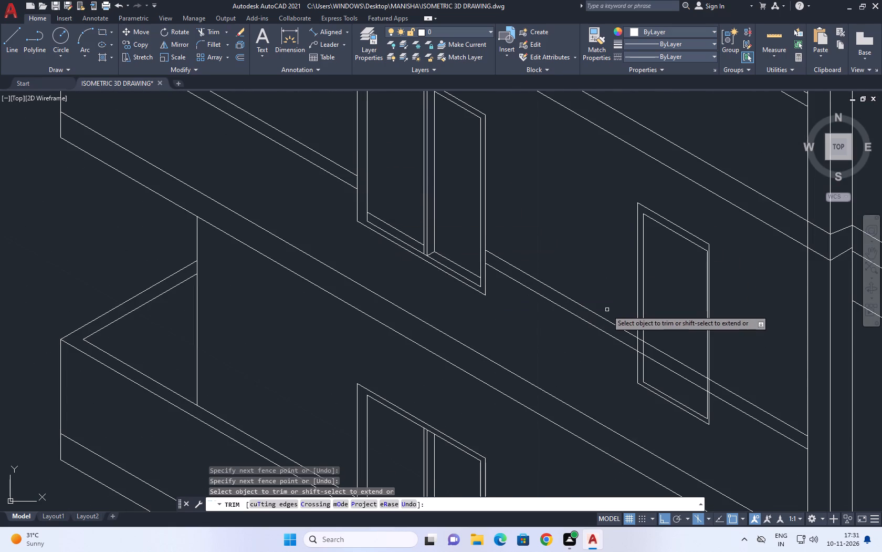
scroll(634, 368, up, 4)
click(639, 202)
click(640, 350)
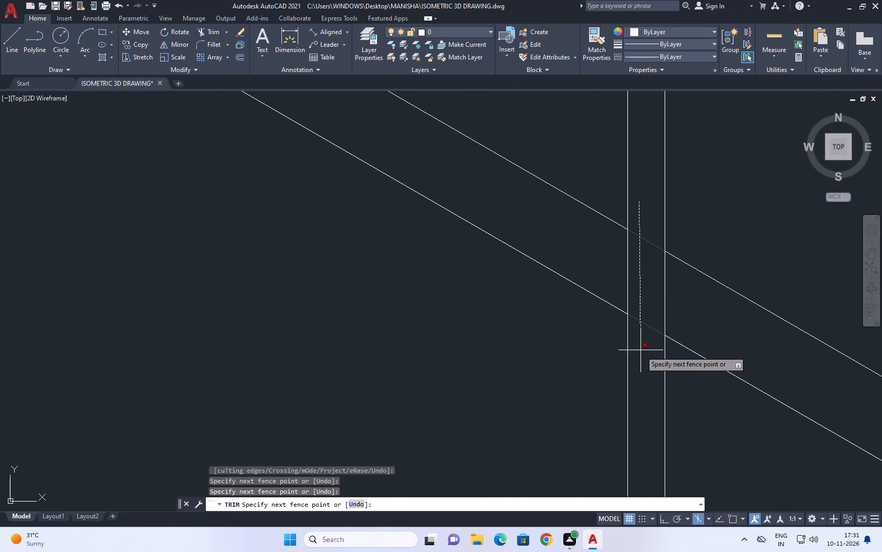
scroll(518, 242, down, 4)
scroll(608, 296, up, 3)
scroll(582, 259, up, 2)
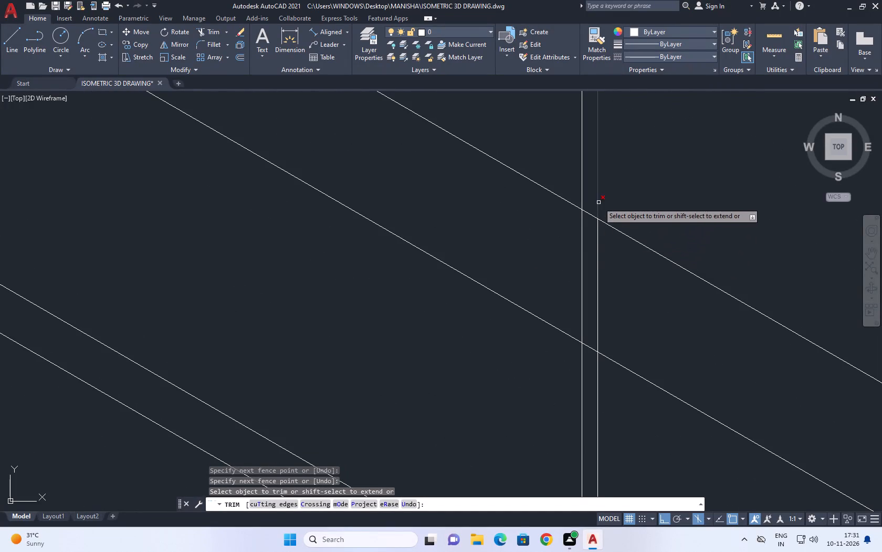
click(593, 202)
drag(589, 355, 590, 360)
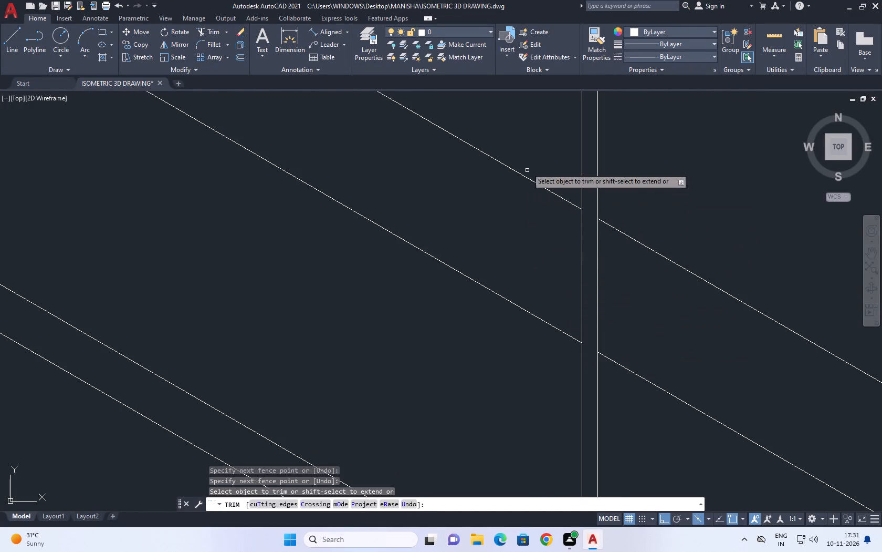
click(529, 155)
drag(457, 307, 458, 312)
scroll(501, 261, down, 9)
key(space)
scroll(500, 233, down, 3)
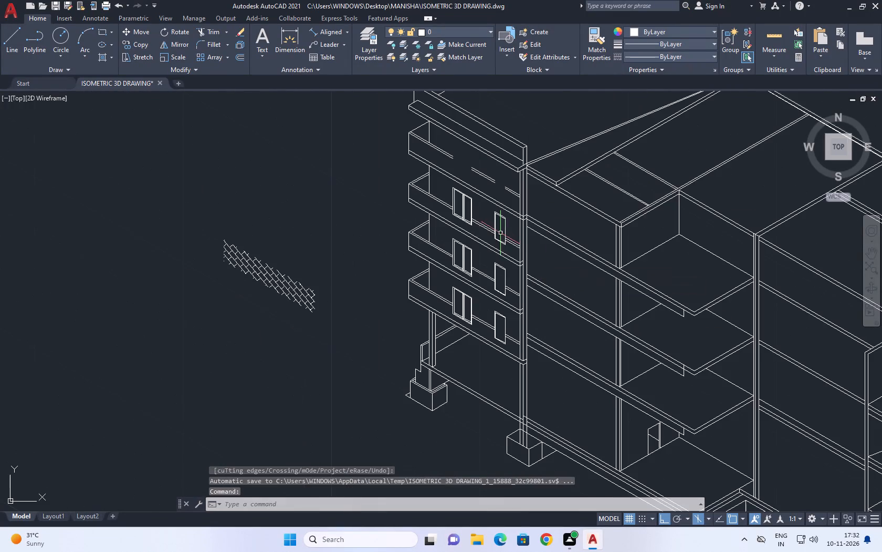
Erase the four leftover wall line pieces in the middle and near the column on the top balcony level.
middle_drag(506, 215, 520, 250)
scroll(499, 221, up, 4)
drag(612, 282, 606, 270)
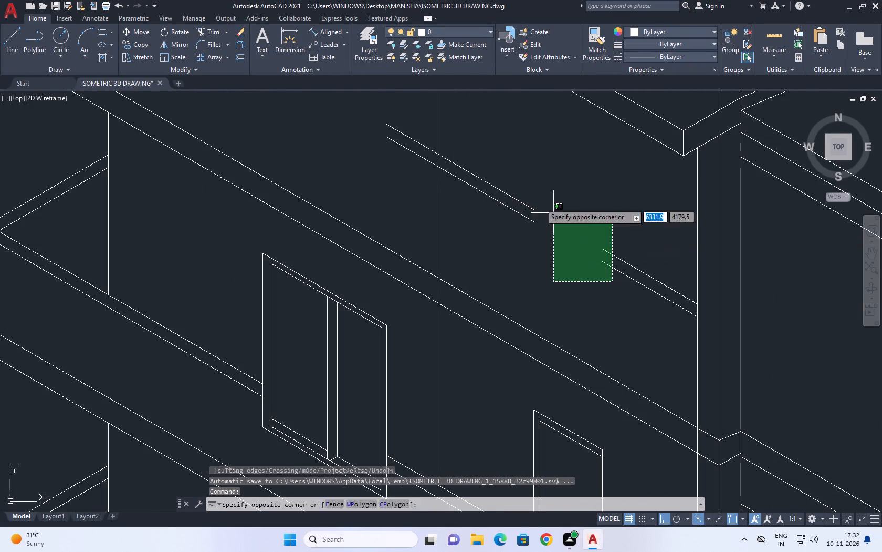
click(482, 173)
middle_drag(519, 183, 526, 230)
key(Delete)
Extend the top balcony level's two remaining wall lines to the corner column.
scroll(528, 231, down, 3)
scroll(501, 218, up, 1)
middle_drag(501, 218, 501, 238)
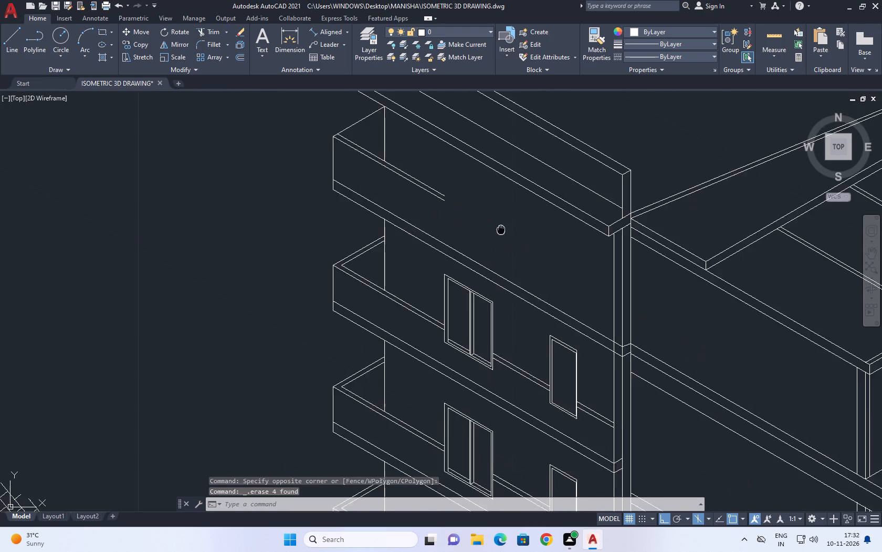
middle_drag(501, 238, 505, 265)
text(EX)
key(space)
click(459, 213)
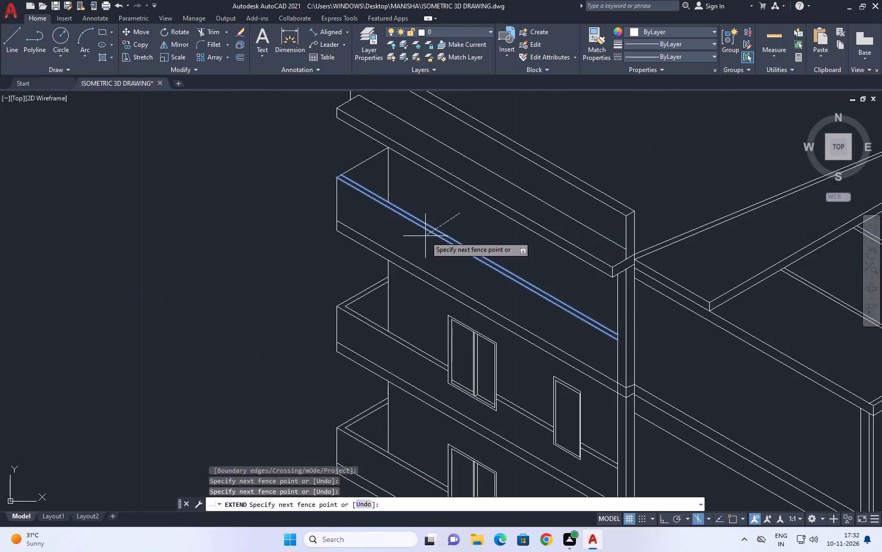
click(422, 236)
key(Escape)
Examine the balcony facade, the roof edge and the adjoining open floors of the building.
middle_drag(605, 301, 584, 306)
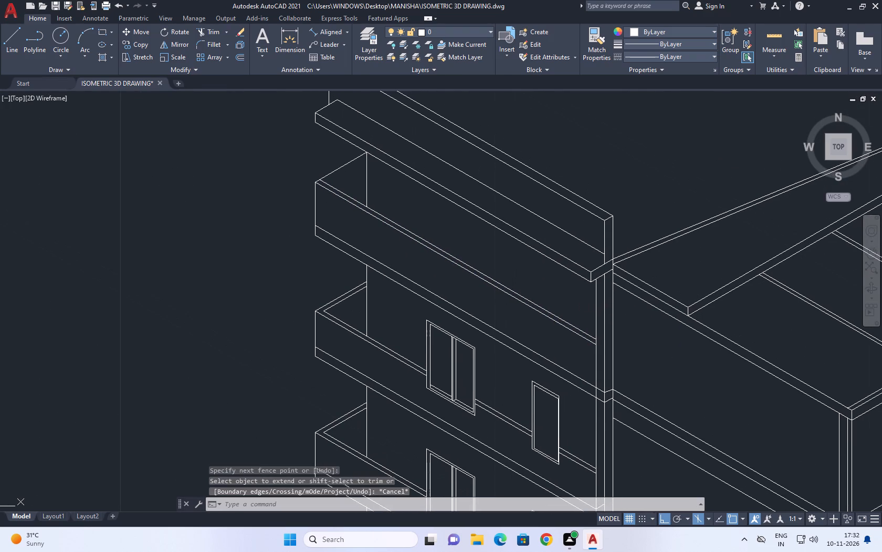
scroll(632, 323, down, 1)
middle_drag(648, 321, 560, 310)
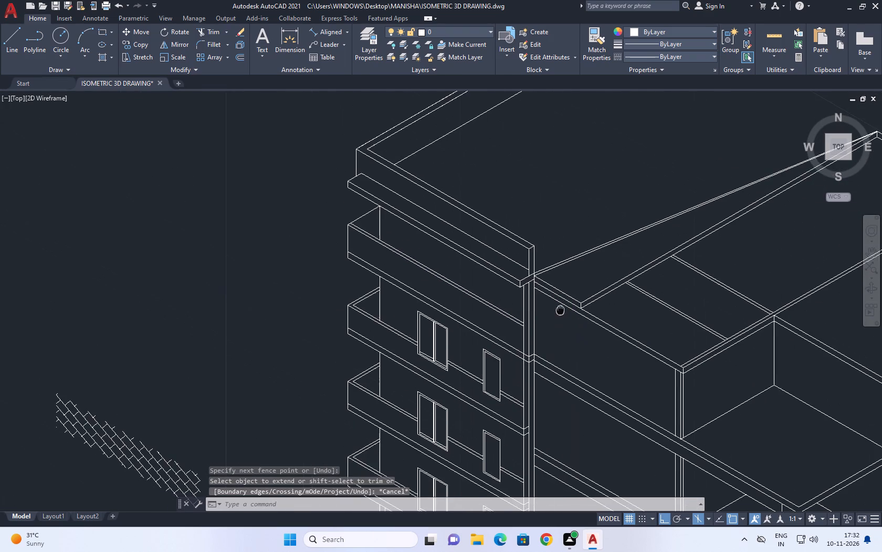
middle_drag(581, 338, 555, 322)
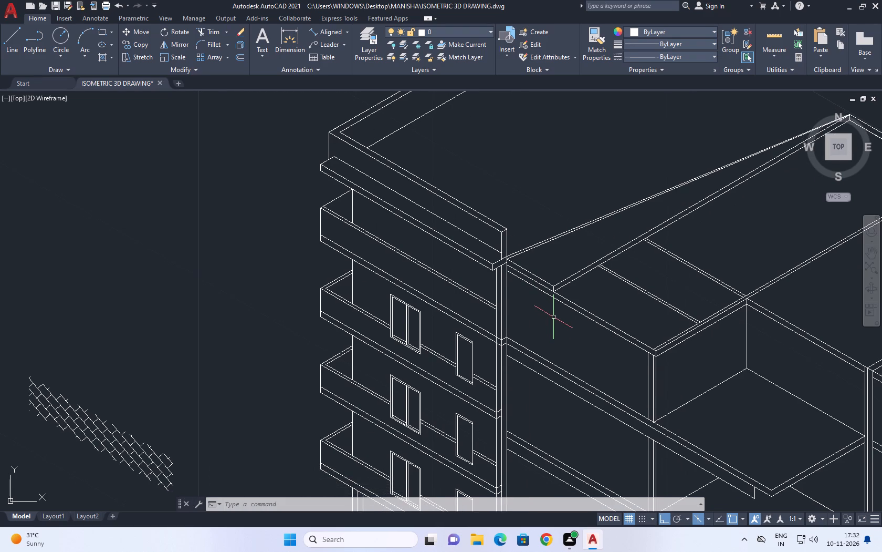
middle_drag(576, 350, 503, 247)
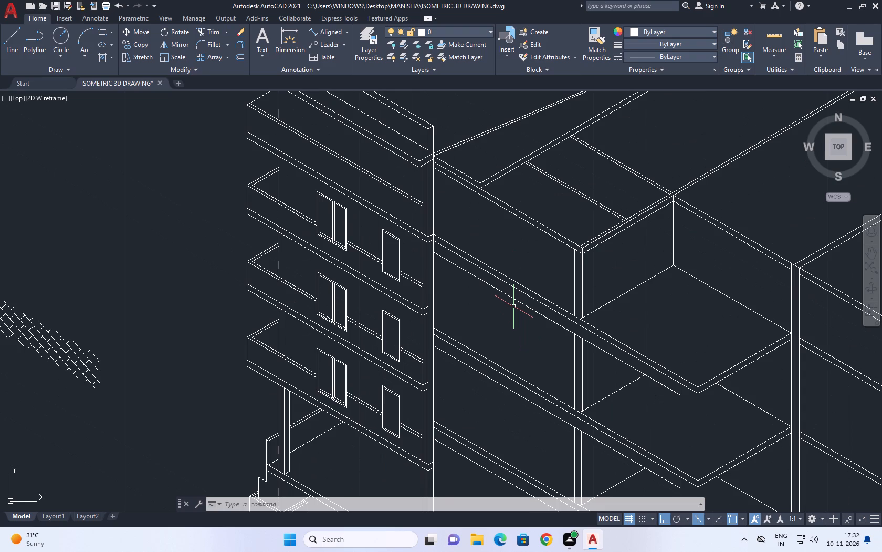
scroll(711, 273, up, 1)
drag(717, 272, 708, 415)
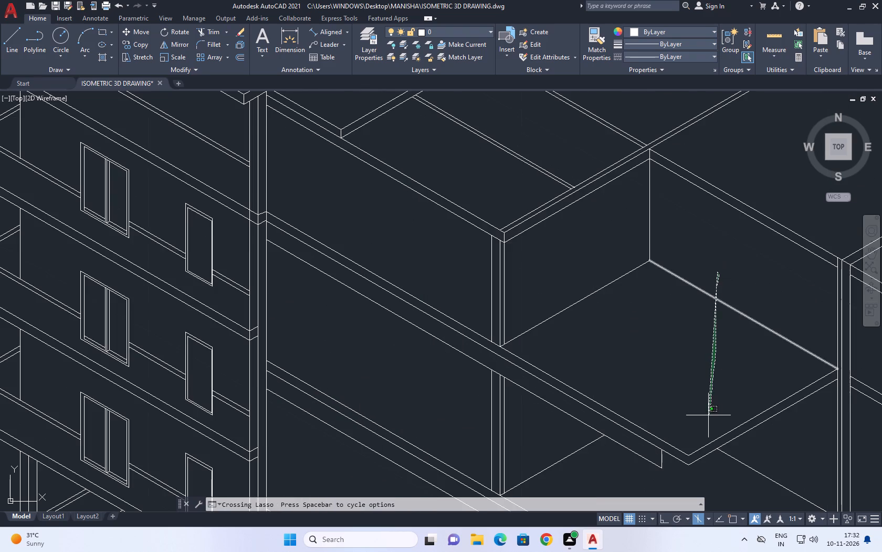
drag(708, 415, 708, 416)
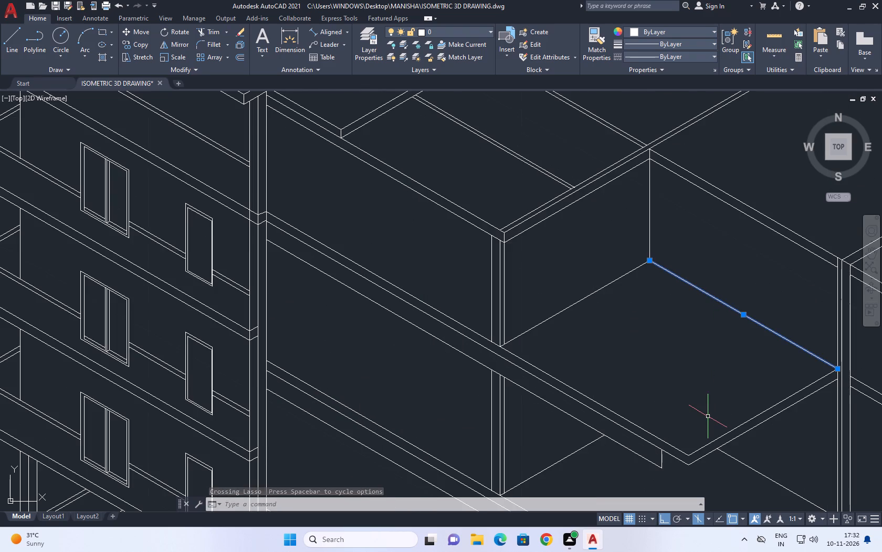
scroll(332, 77, up, 1)
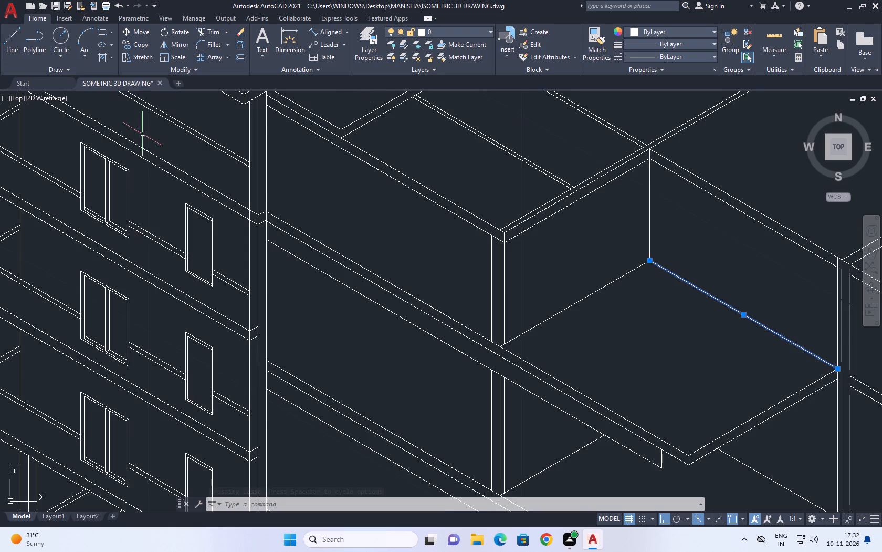
scroll(425, 277, down, 2)
middle_drag(382, 242, 385, 262)
middle_drag(550, 305, 512, 298)
key(Escape)
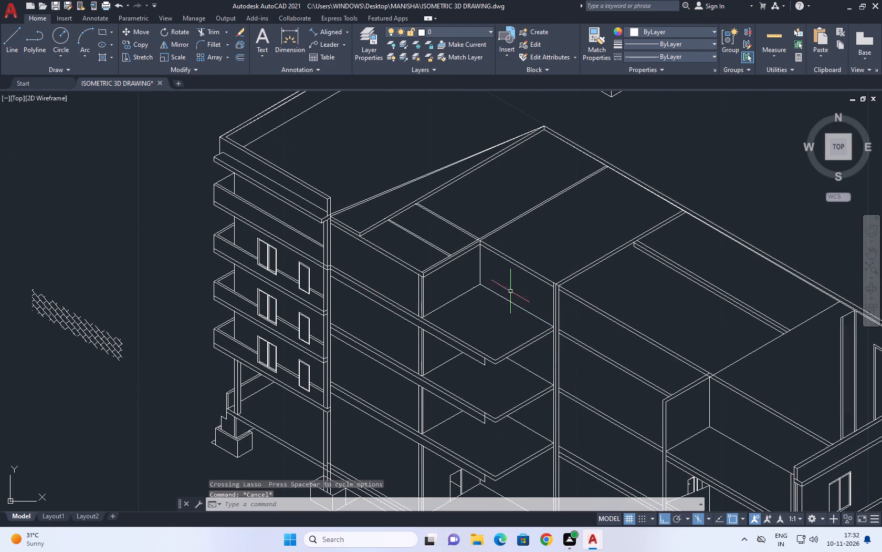
middle_drag(233, 219, 285, 233)
scroll(290, 233, up, 2)
middle_drag(318, 228, 410, 298)
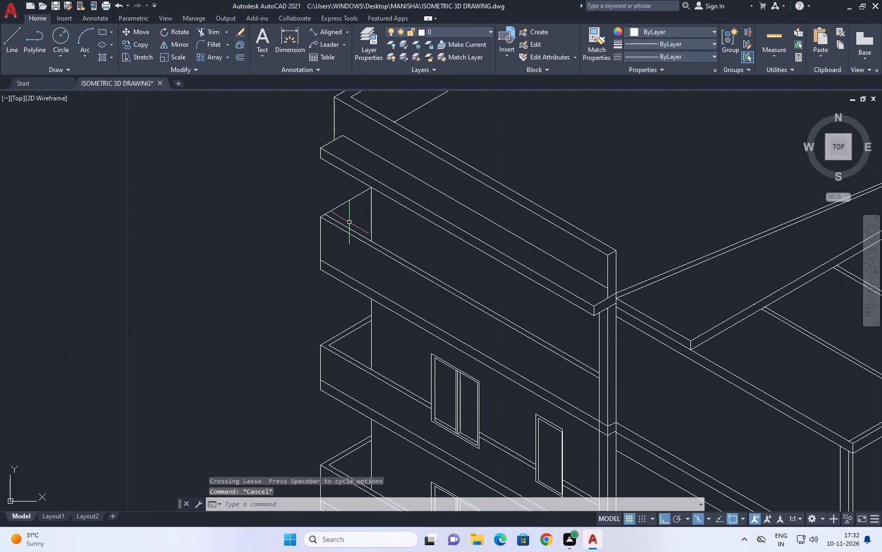
middle_drag(349, 222, 382, 287)
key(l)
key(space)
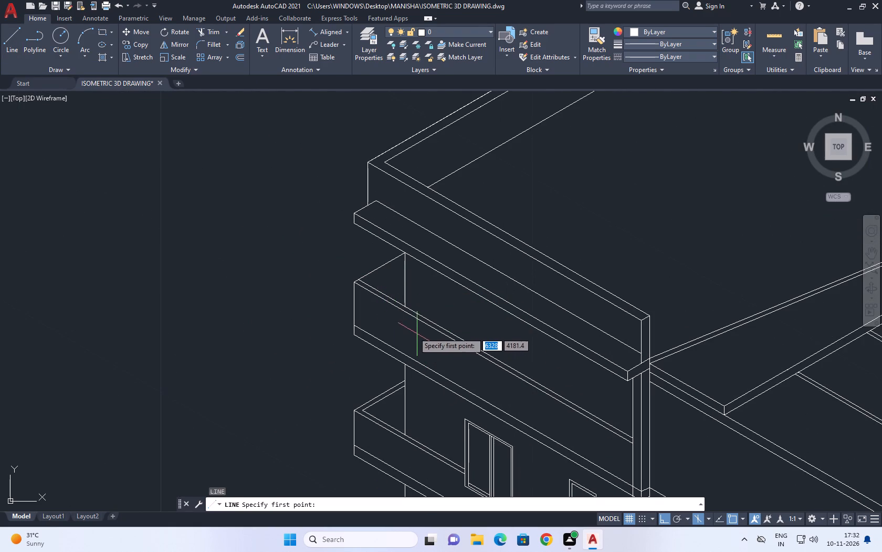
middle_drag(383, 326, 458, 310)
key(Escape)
Hatch the long front face of the top balcony's parapet with the BRASS pattern.
middle_drag(475, 310, 430, 285)
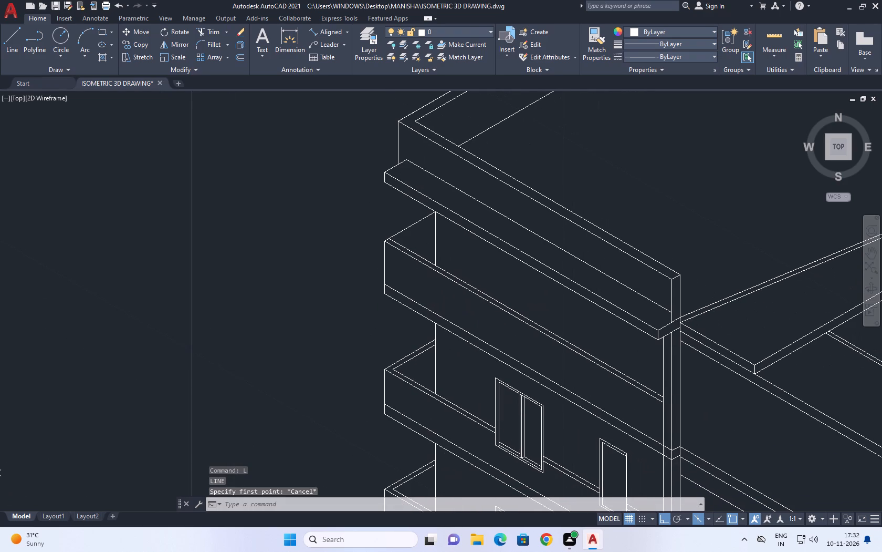
text(H)
key(space)
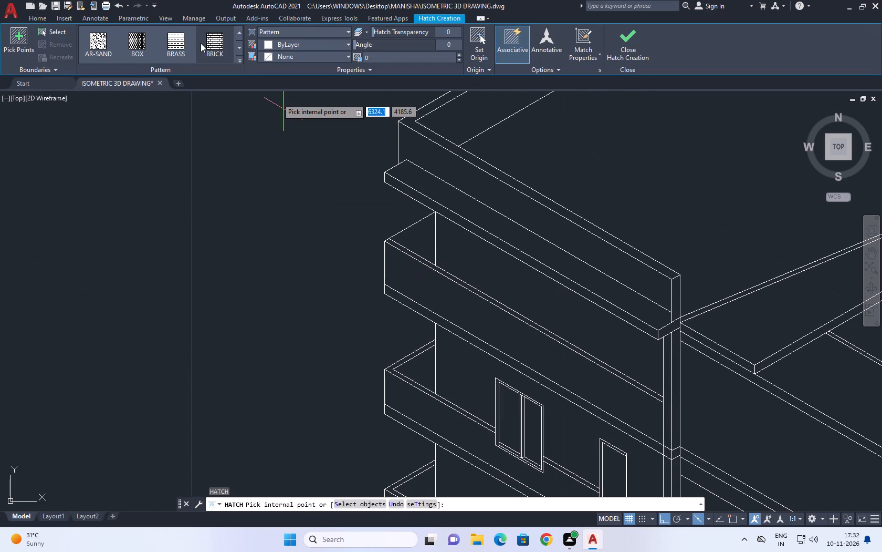
click(240, 59)
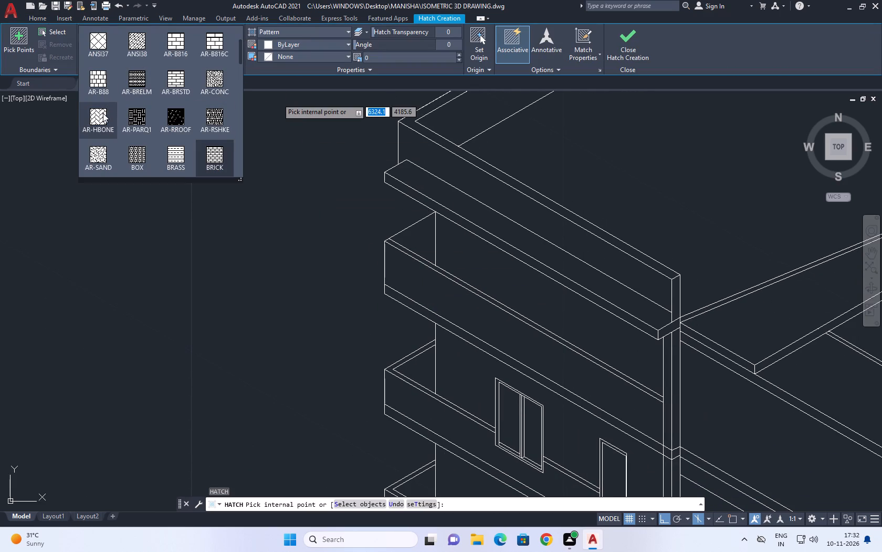
scroll(182, 156, down, 1)
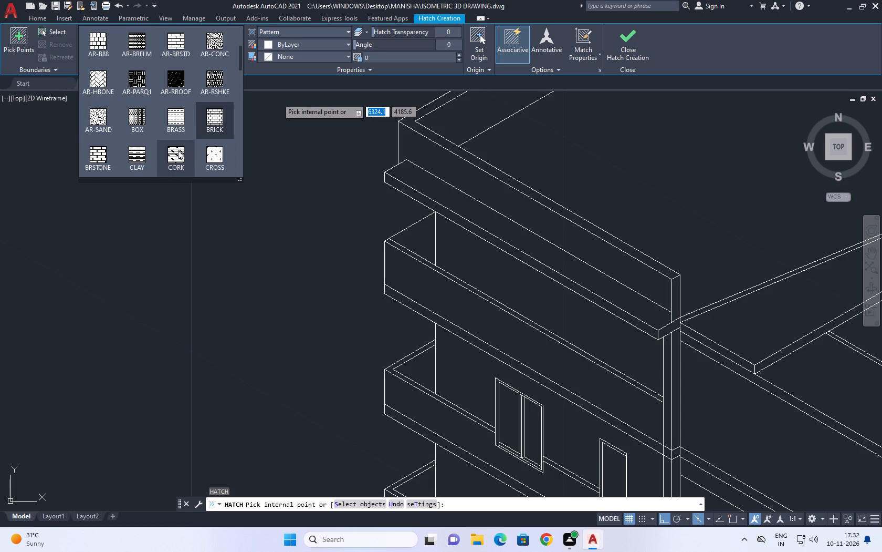
click(176, 114)
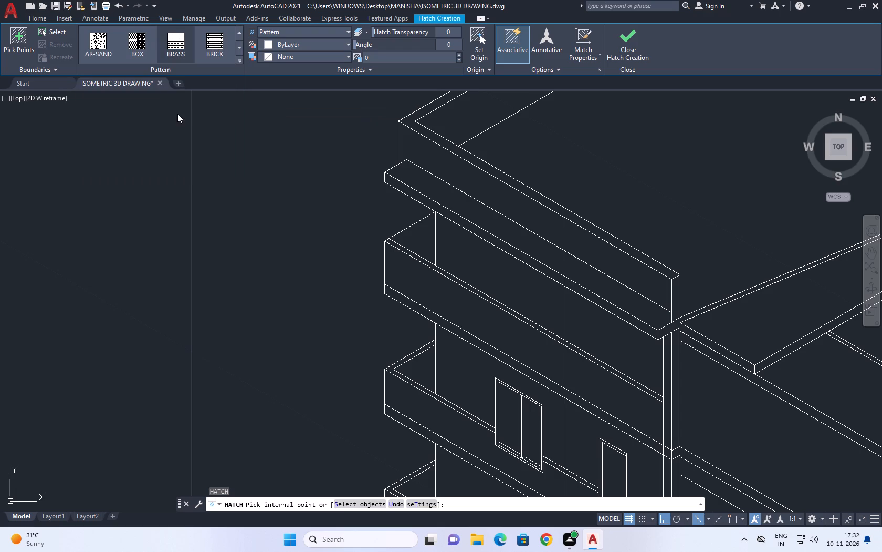
click(448, 289)
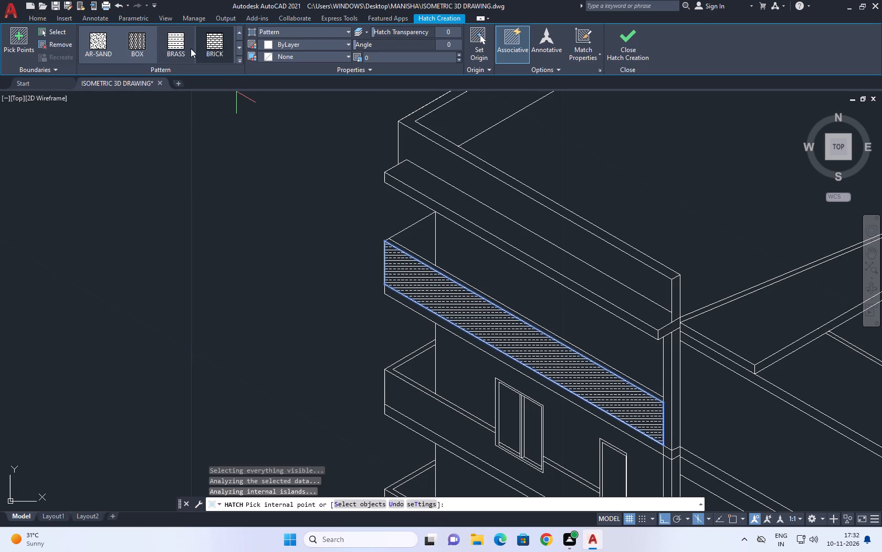
Change the parapet hatch pattern to GOST_GROUND and set its angle to 45.
scroll(220, 46, down, 1)
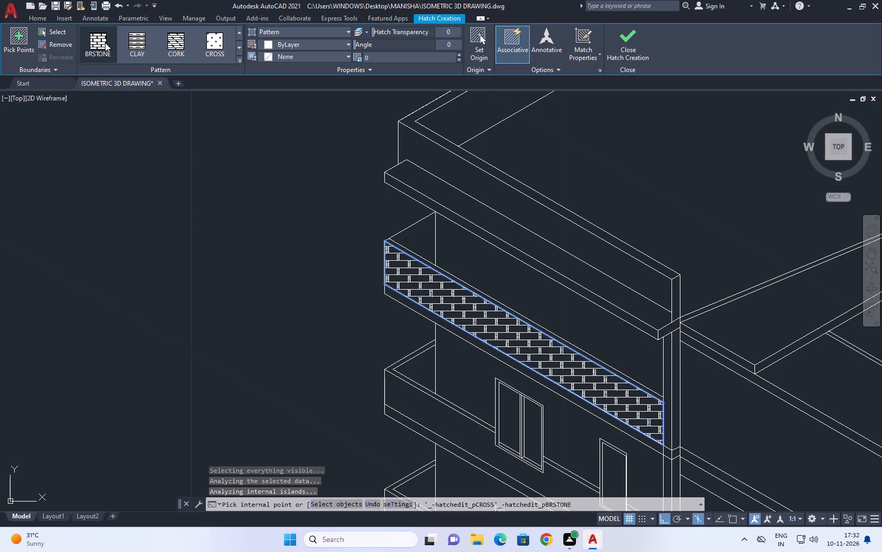
scroll(140, 47, down, 2)
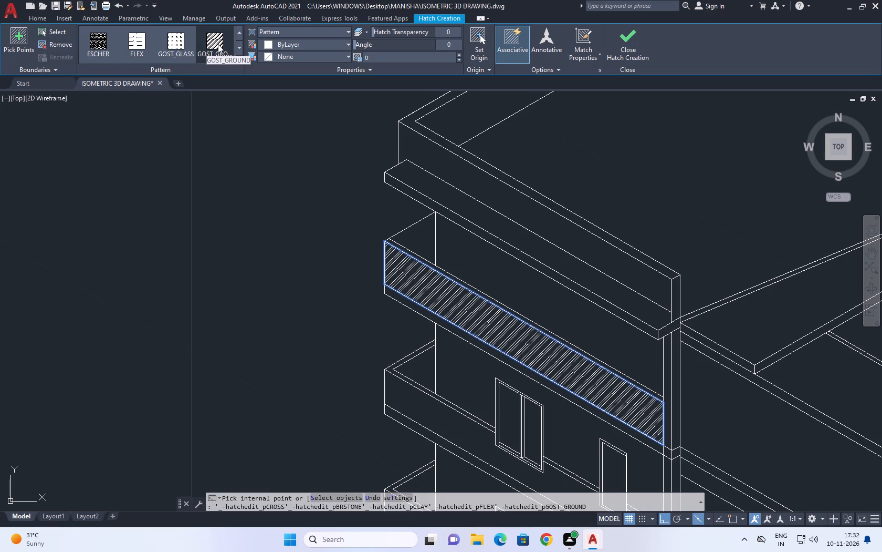
click(218, 44)
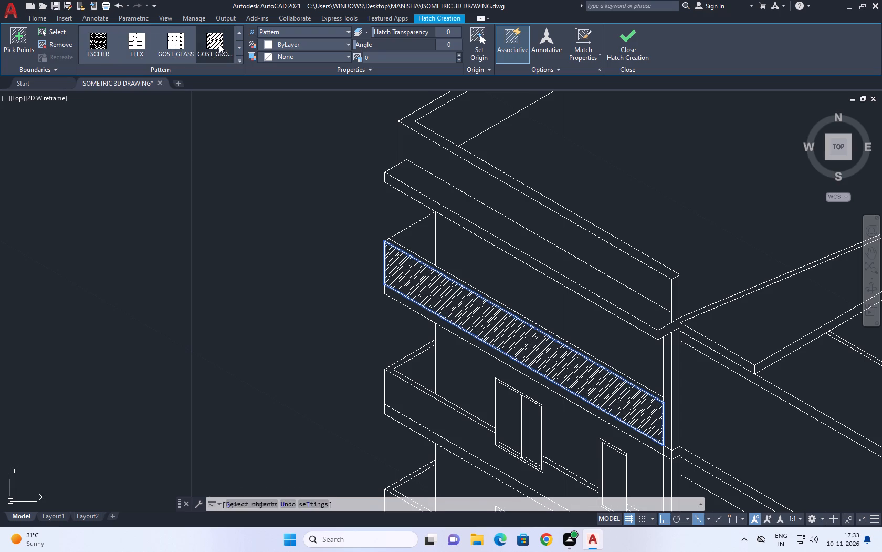
click(446, 43)
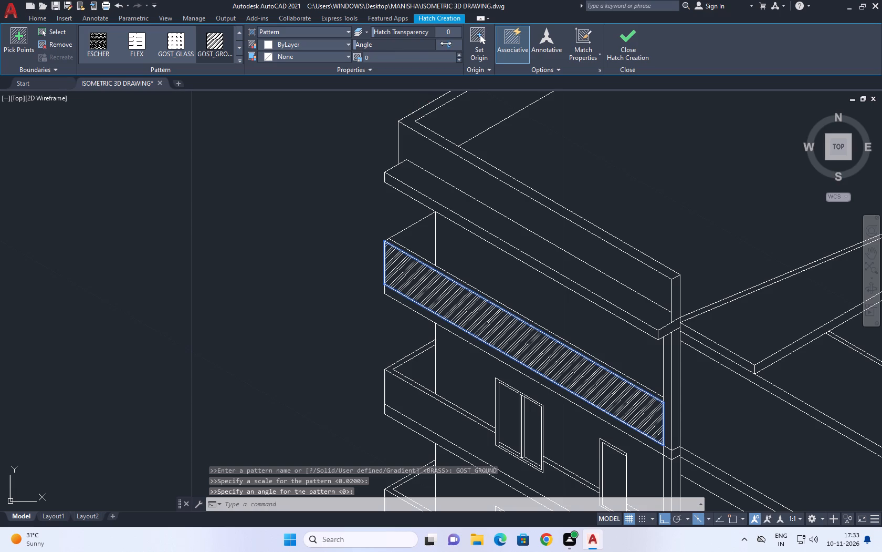
text(45)
key(Return)
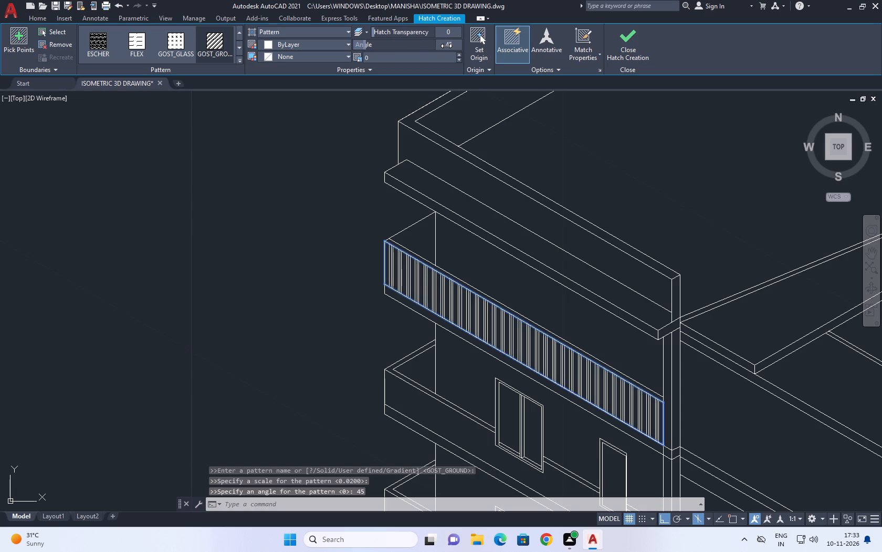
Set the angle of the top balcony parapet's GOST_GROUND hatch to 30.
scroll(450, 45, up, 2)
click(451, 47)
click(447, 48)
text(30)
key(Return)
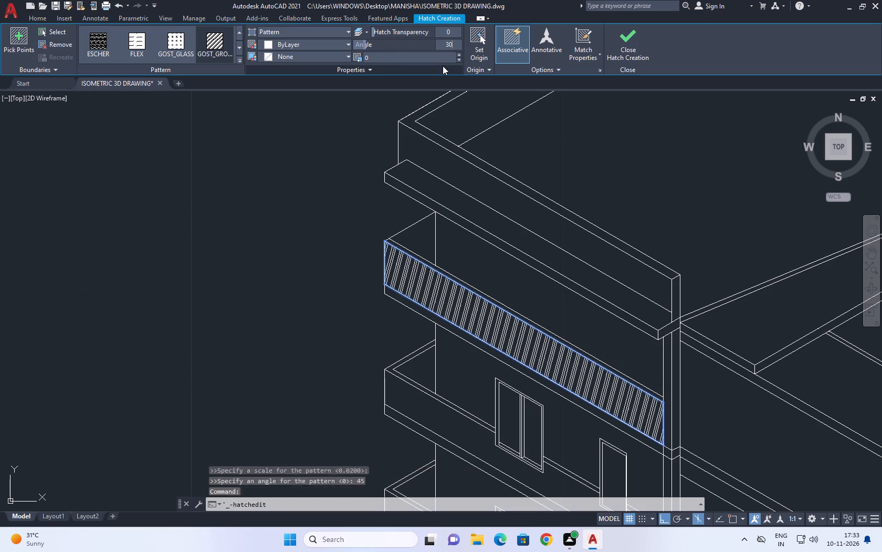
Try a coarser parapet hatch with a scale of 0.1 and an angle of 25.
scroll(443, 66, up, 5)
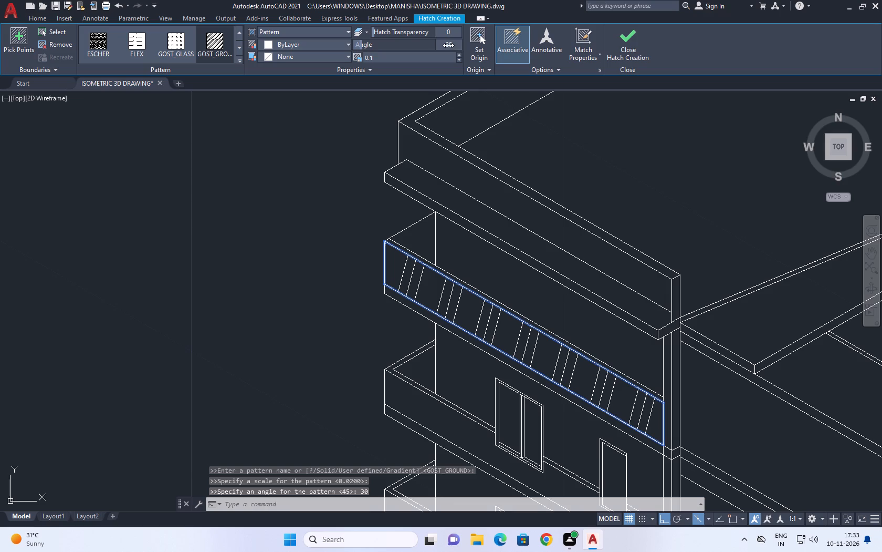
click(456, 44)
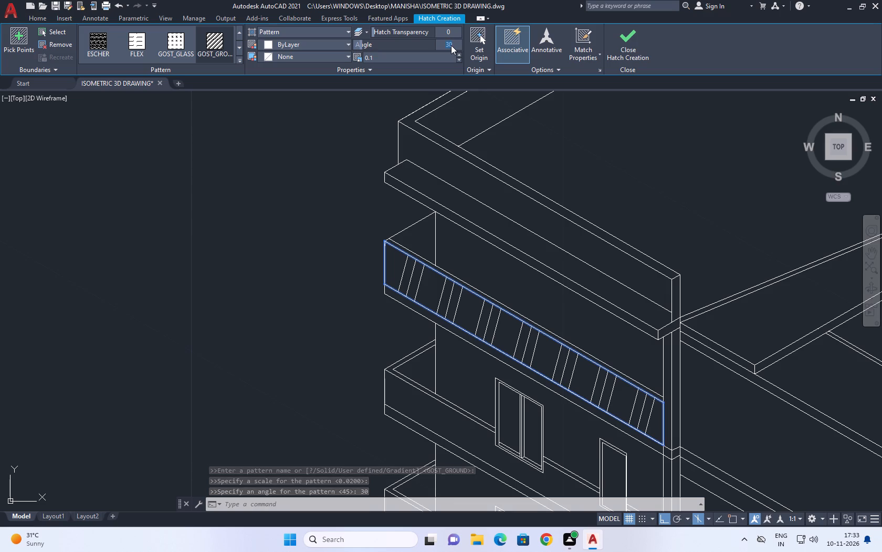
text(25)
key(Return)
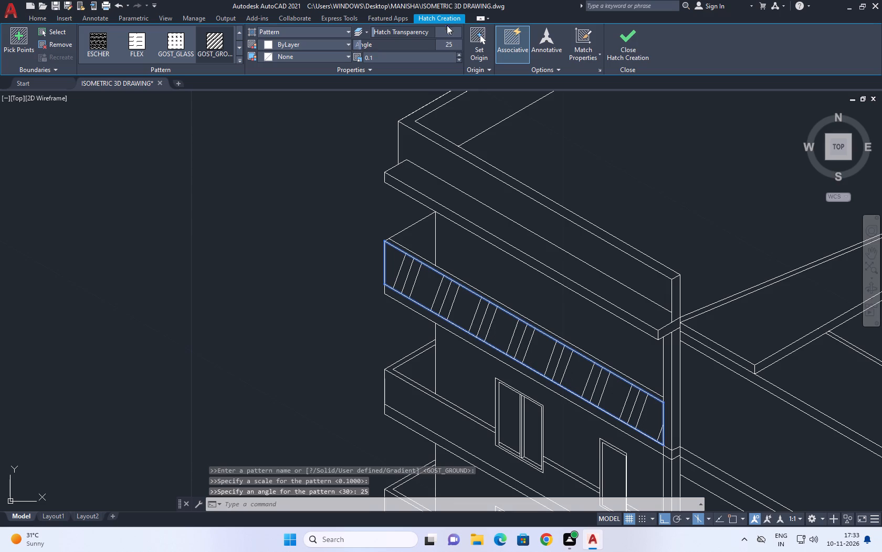
Reduce the scale of the top balcony's parapet hatch to 0.04.
click(399, 57)
scroll(384, 58, down, 3)
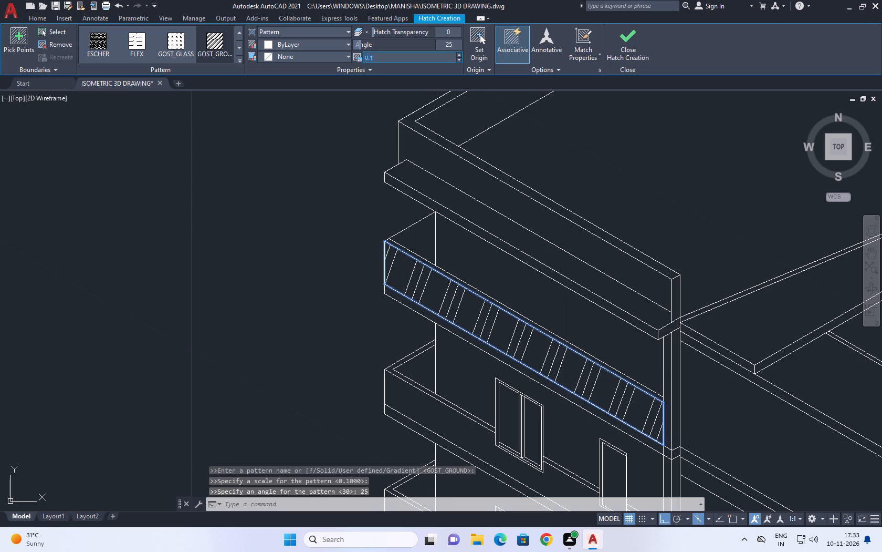
scroll(384, 58, down, 18)
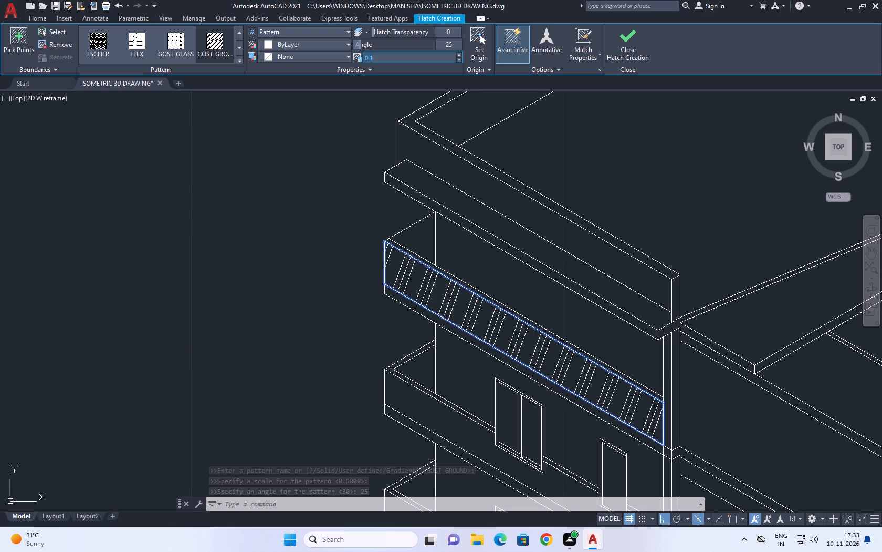
scroll(376, 57, down, 20)
scroll(376, 57, down, 8)
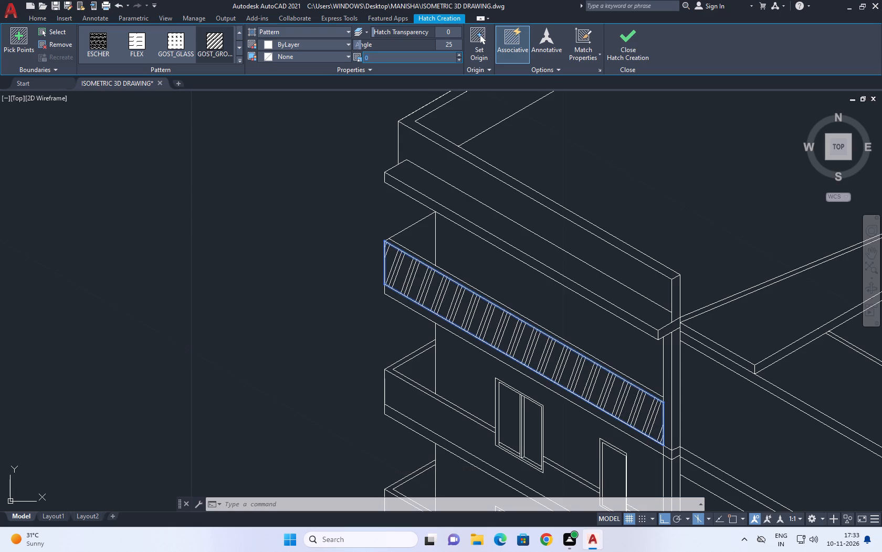
scroll(376, 52, down, 13)
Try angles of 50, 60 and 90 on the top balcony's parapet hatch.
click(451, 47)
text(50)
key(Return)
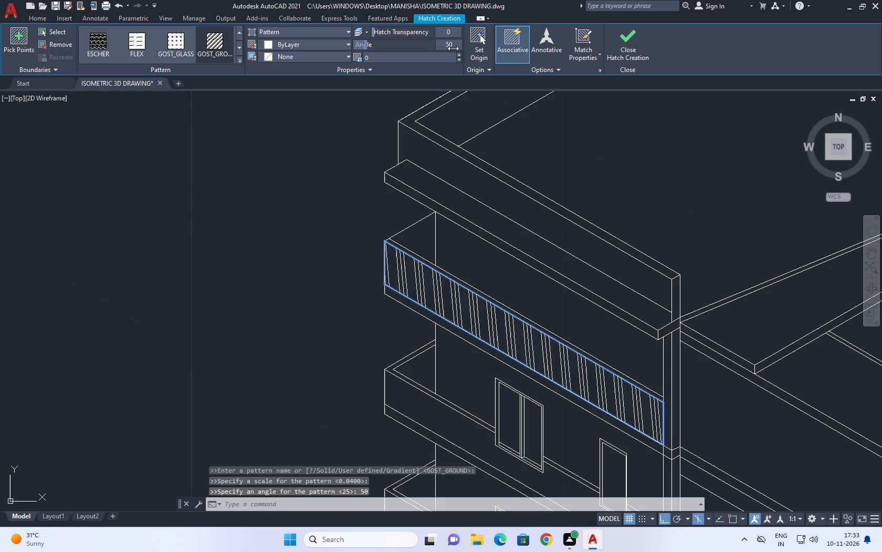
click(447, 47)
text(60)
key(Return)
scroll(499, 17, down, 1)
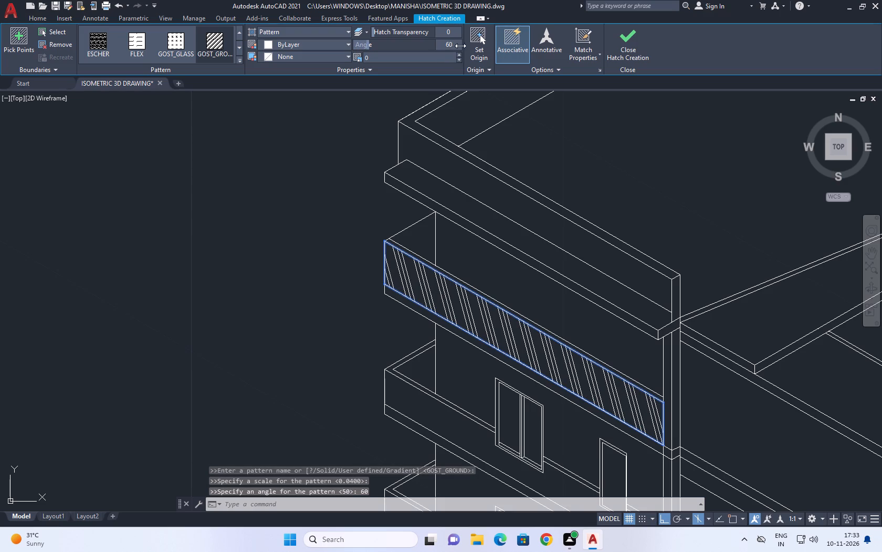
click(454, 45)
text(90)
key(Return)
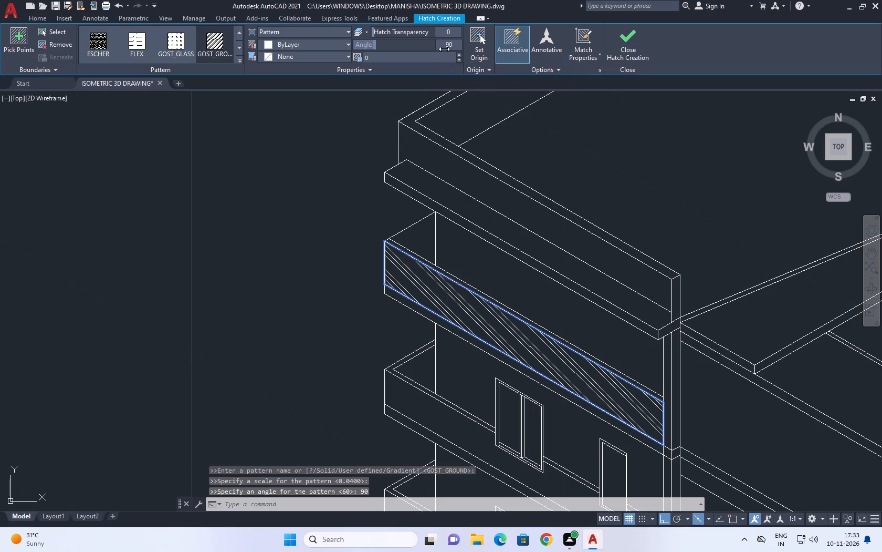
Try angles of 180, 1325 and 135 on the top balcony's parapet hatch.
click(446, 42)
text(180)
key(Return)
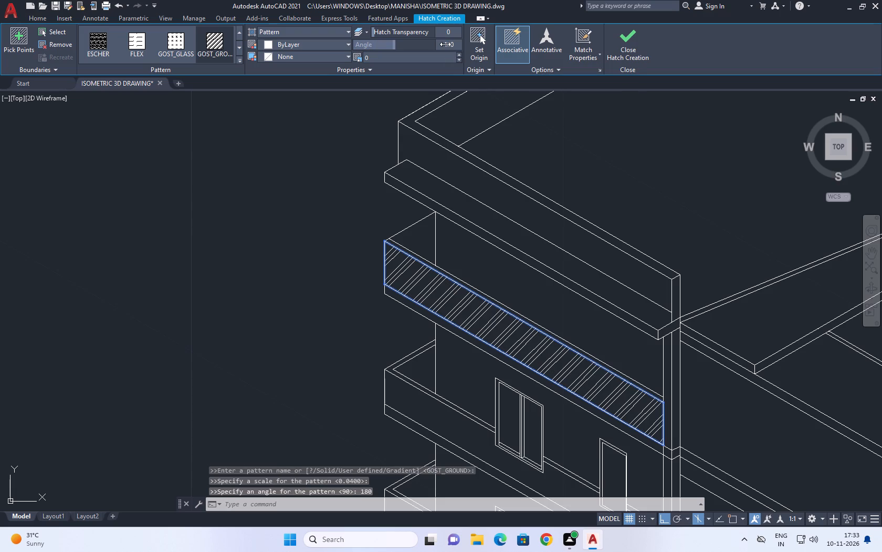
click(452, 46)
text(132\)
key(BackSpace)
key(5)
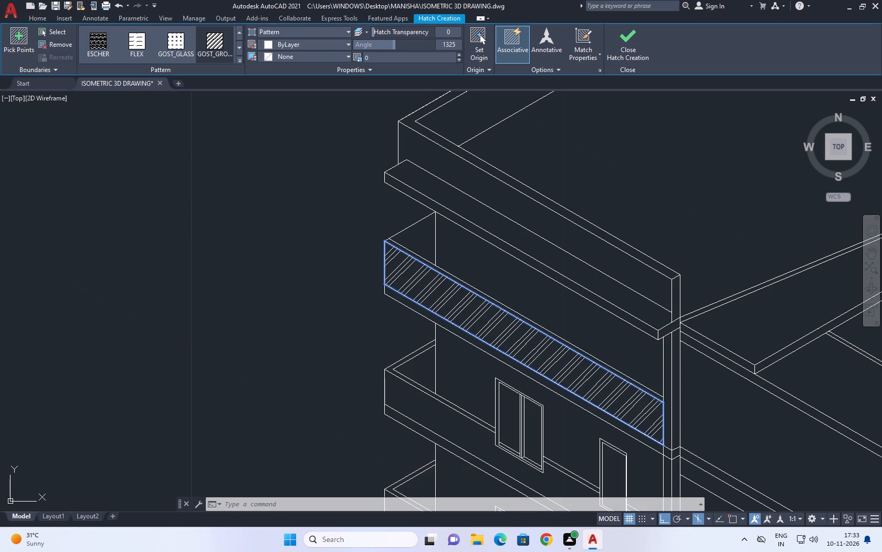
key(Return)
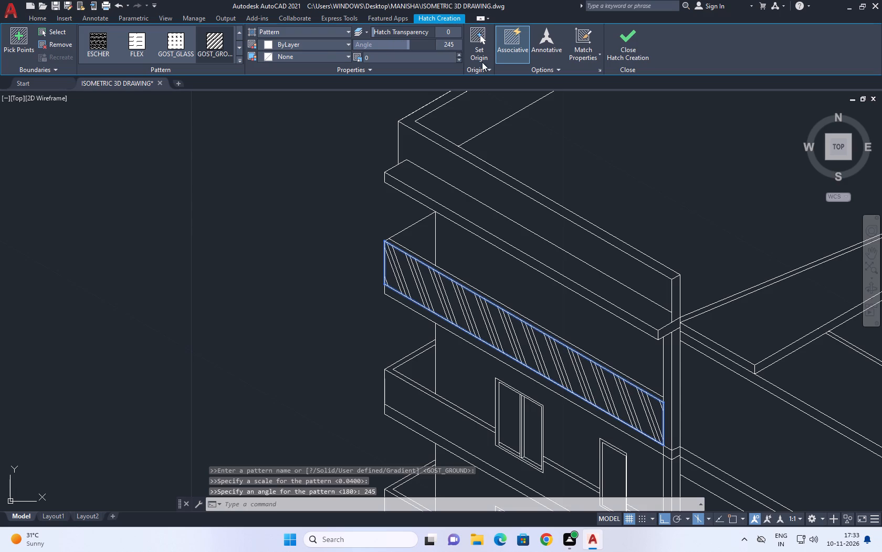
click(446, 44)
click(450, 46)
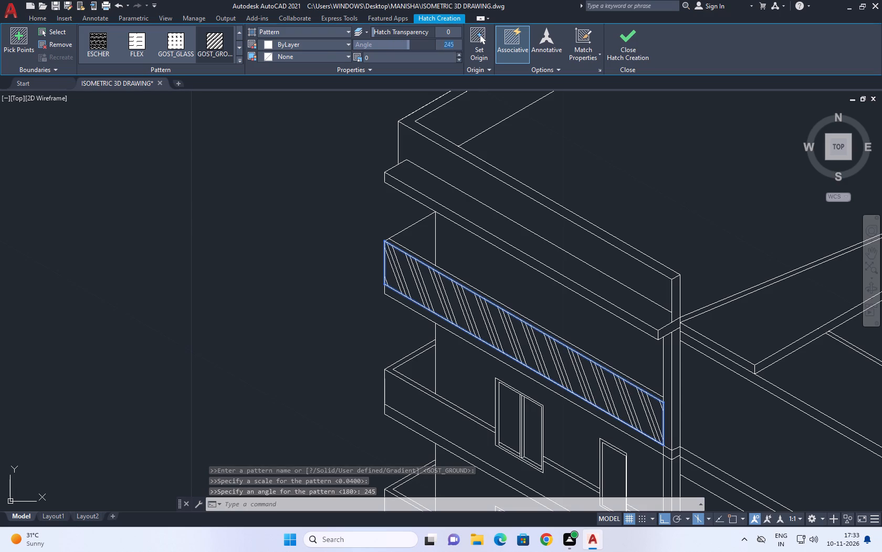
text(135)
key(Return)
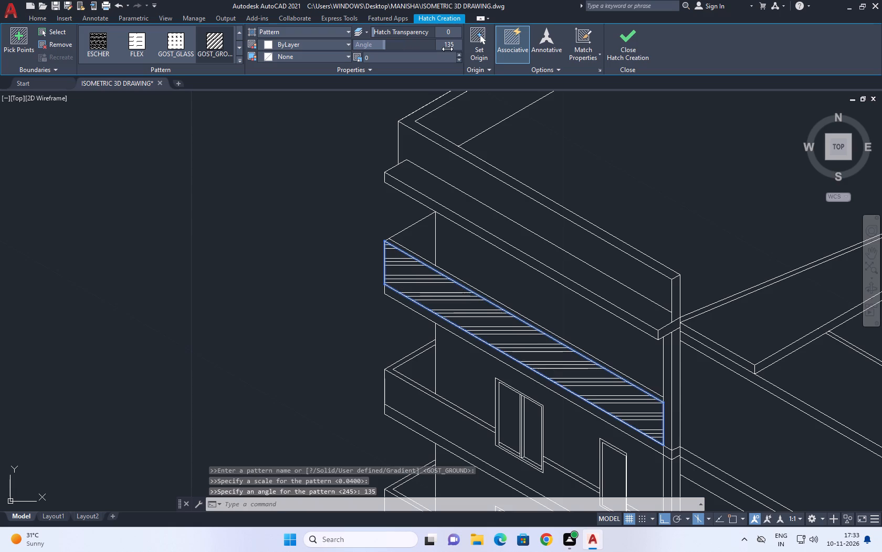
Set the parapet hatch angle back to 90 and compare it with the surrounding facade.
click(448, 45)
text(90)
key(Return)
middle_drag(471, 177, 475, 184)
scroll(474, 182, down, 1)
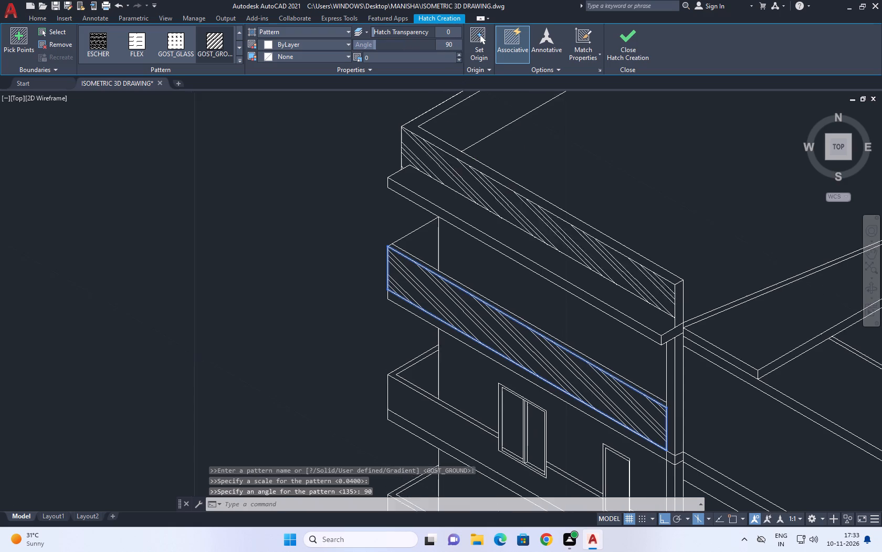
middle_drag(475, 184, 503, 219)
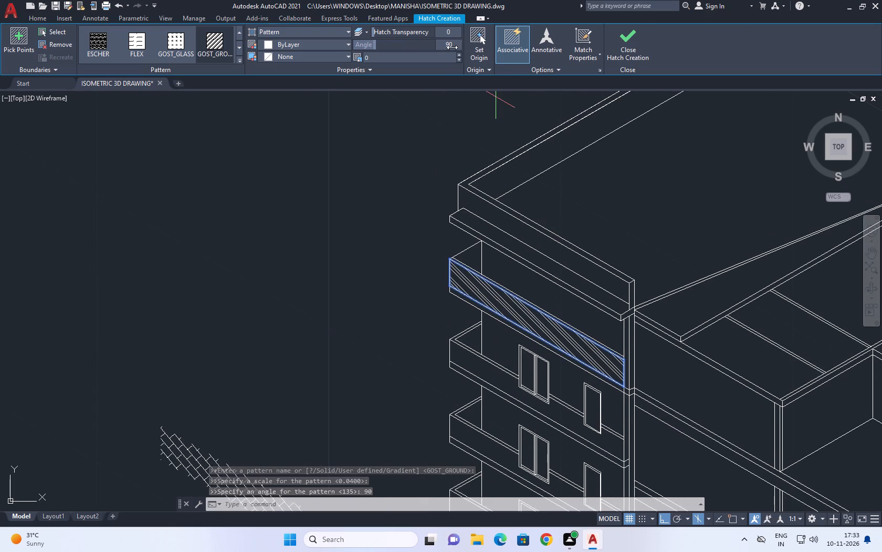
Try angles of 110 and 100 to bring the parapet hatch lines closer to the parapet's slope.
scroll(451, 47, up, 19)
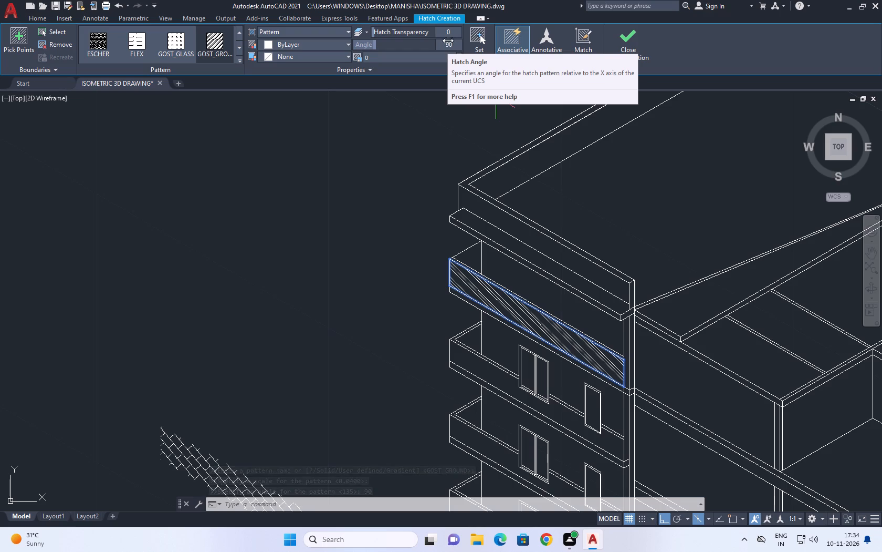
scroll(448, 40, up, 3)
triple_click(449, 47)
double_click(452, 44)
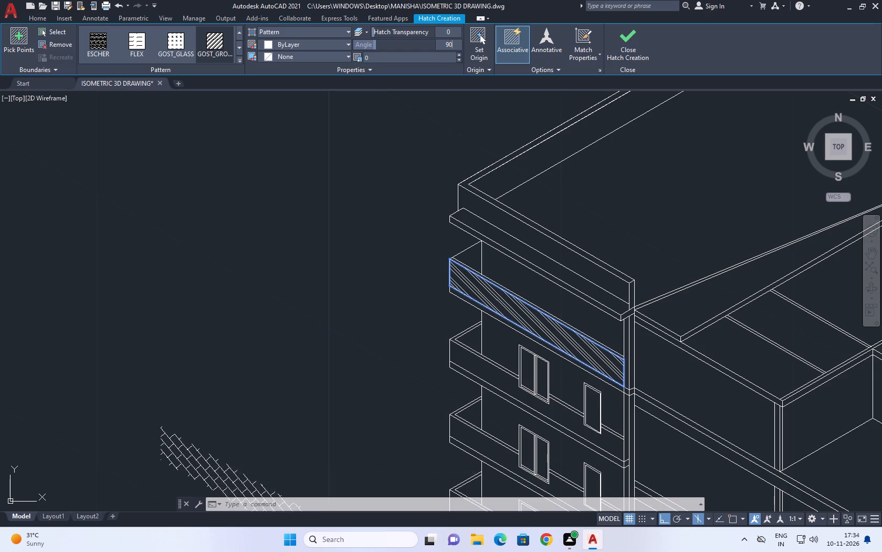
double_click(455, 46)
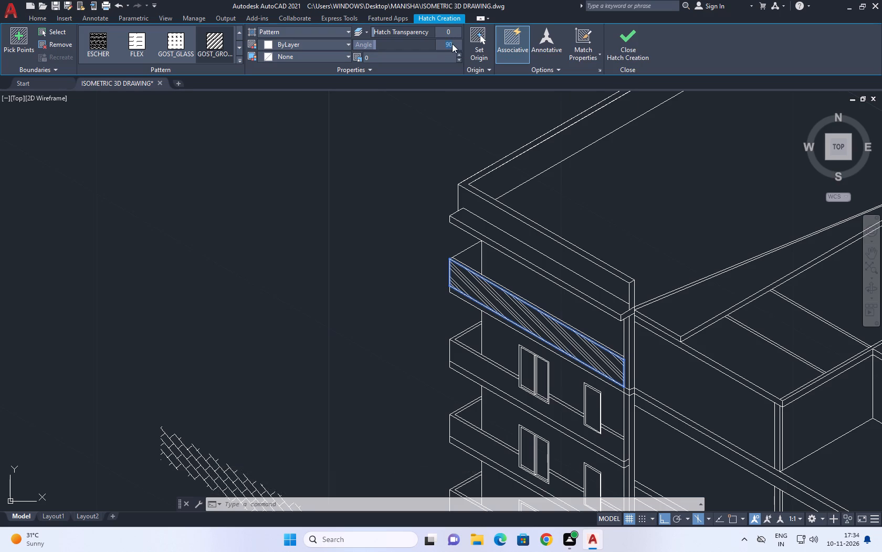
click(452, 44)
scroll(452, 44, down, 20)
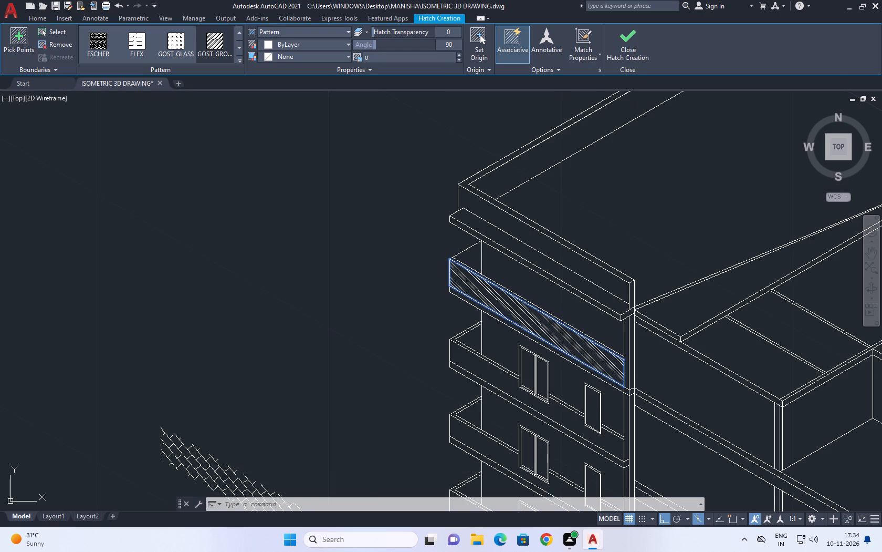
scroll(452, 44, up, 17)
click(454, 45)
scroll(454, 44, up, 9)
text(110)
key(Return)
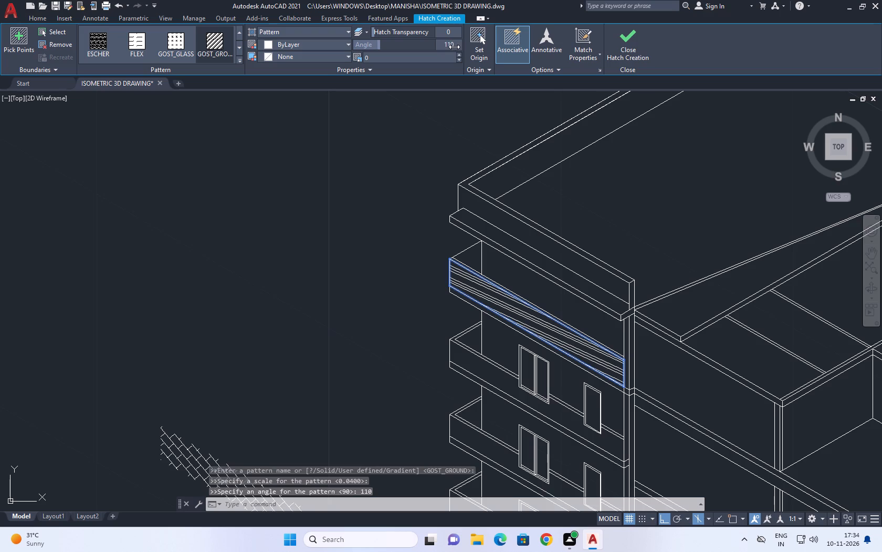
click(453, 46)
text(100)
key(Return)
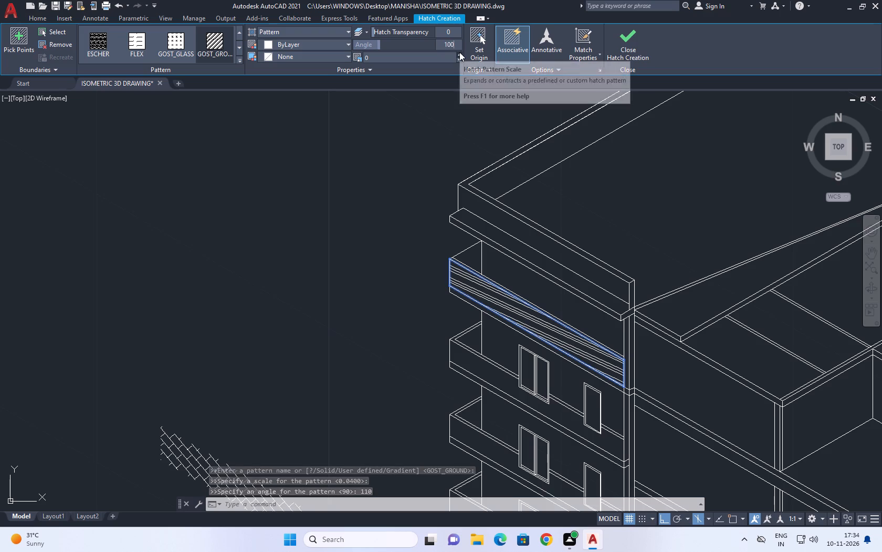
Set the angle of the top balcony's parapet hatch to 120.
scroll(446, 39, up, 1)
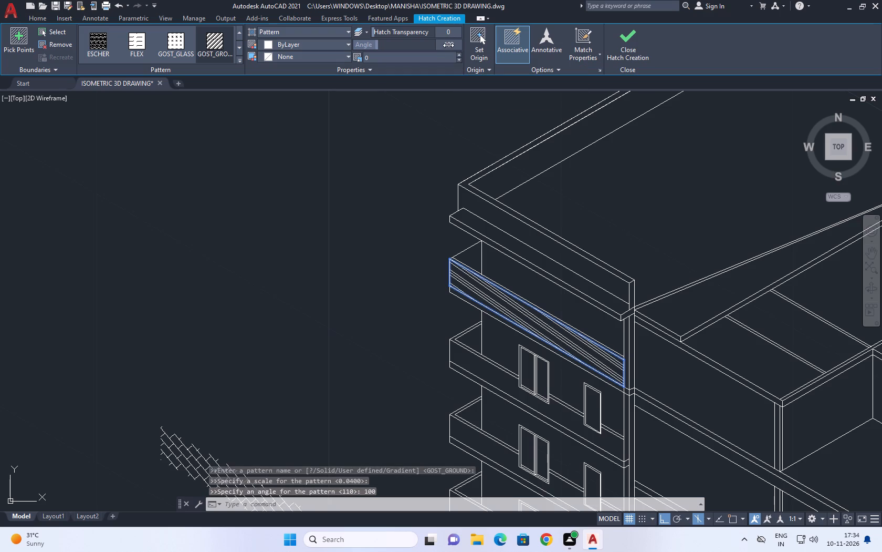
click(448, 45)
text(120)
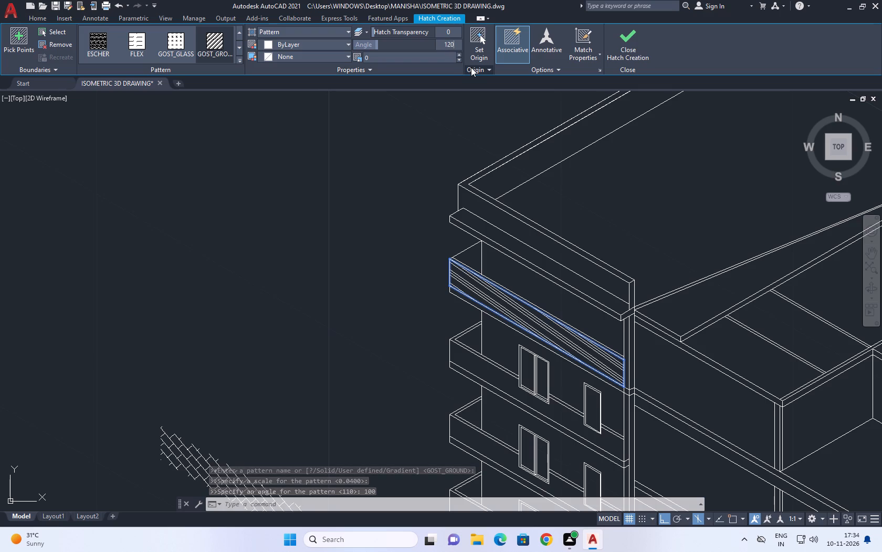
key(Return)
scroll(439, 37, up, 3)
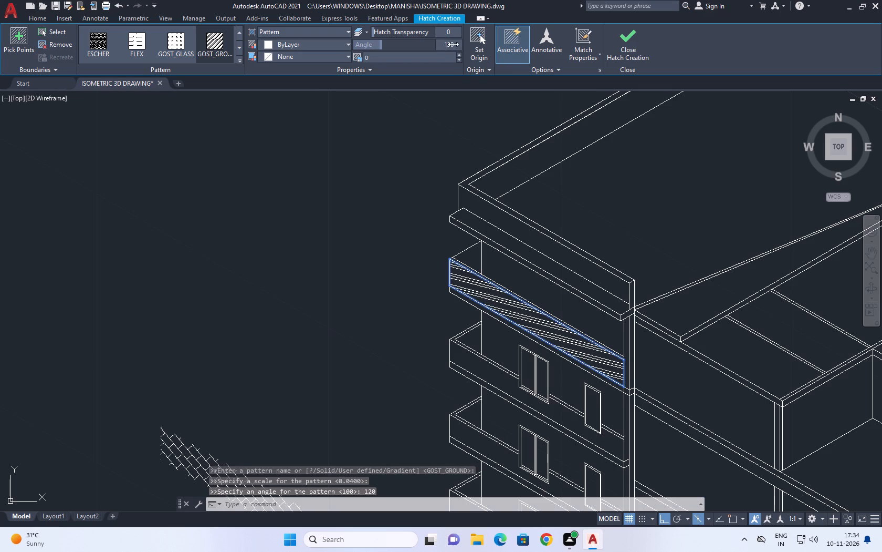
Set the angle of the top balcony's parapet hatch to 105 and check its lines against the parapet edges.
click(453, 44)
text(1.)
key(BackSpace)
text(05)
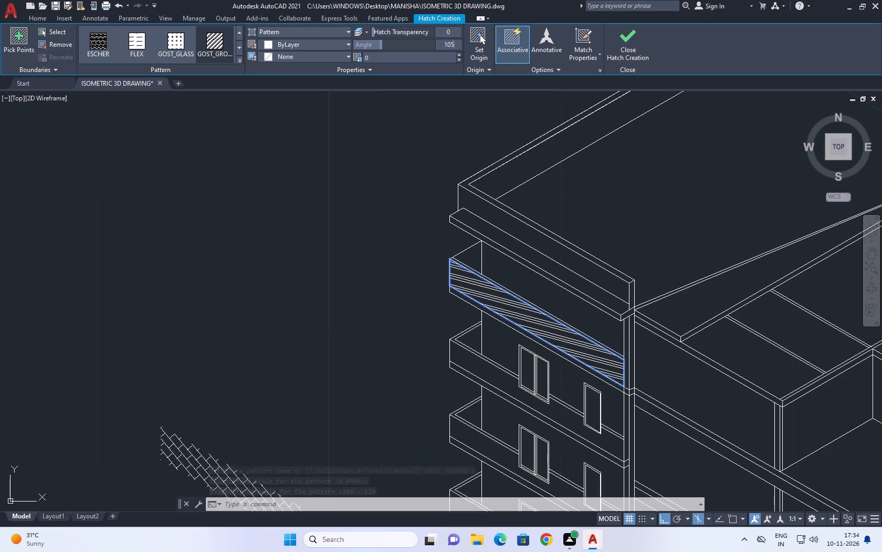
key(Return)
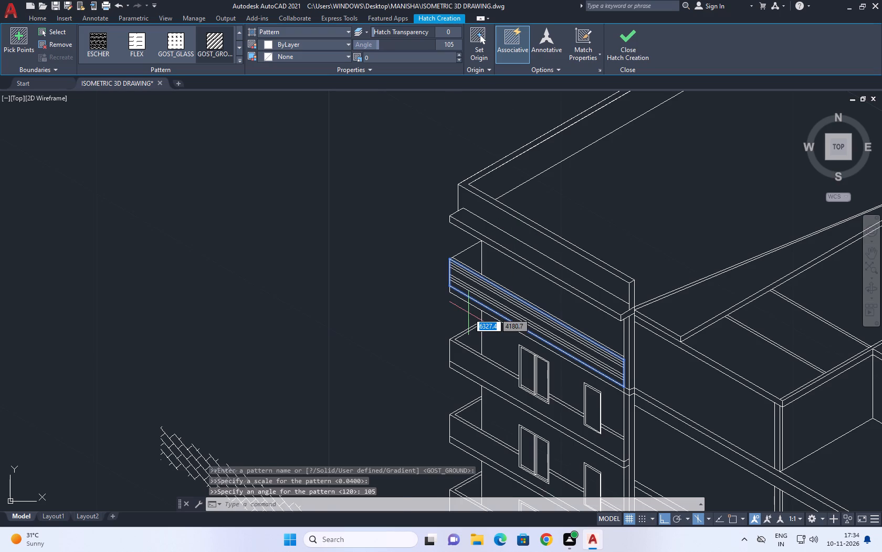
scroll(526, 302, up, 5)
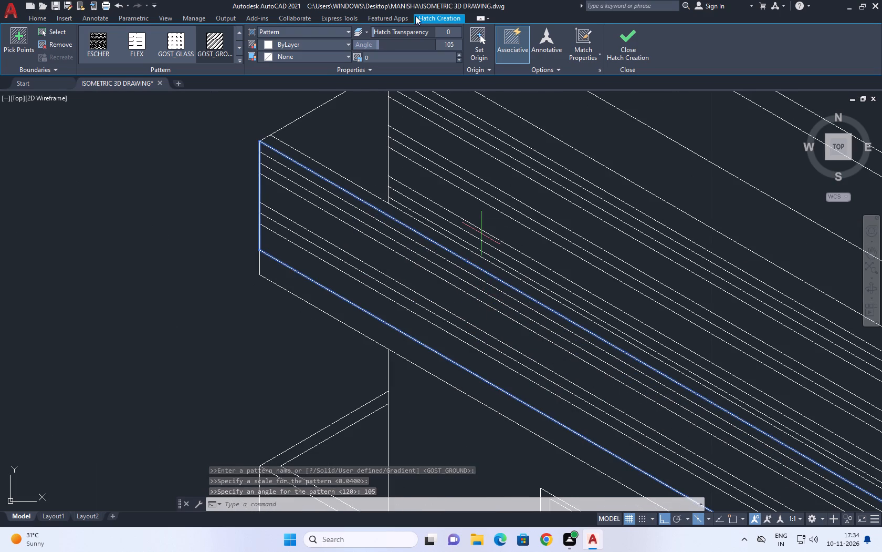
Try a pattern scale of 0.02 on the parapet hatch, raise it to 0.1 and finish the hatch.
scroll(372, 60, down, 5)
click(372, 57)
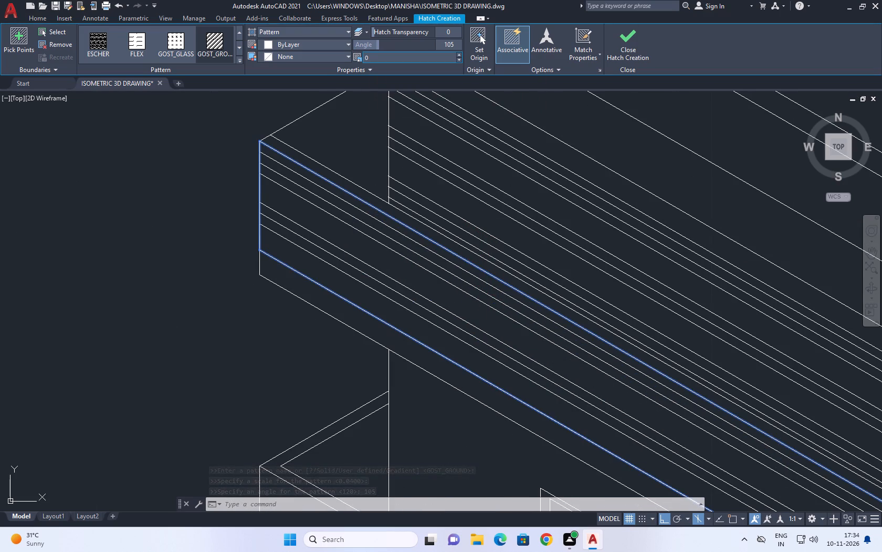
text(0.0)
key(2)
key(Return)
scroll(372, 58, up, 1)
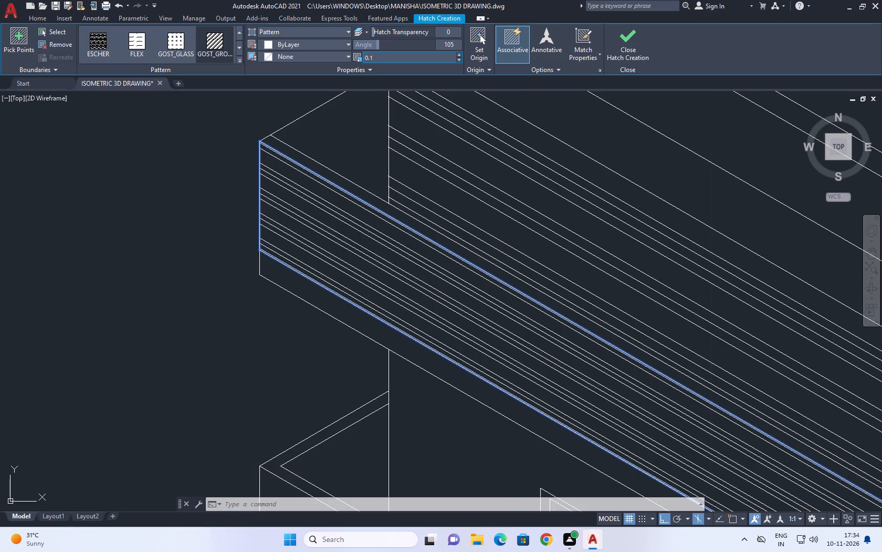
scroll(393, 227, down, 1)
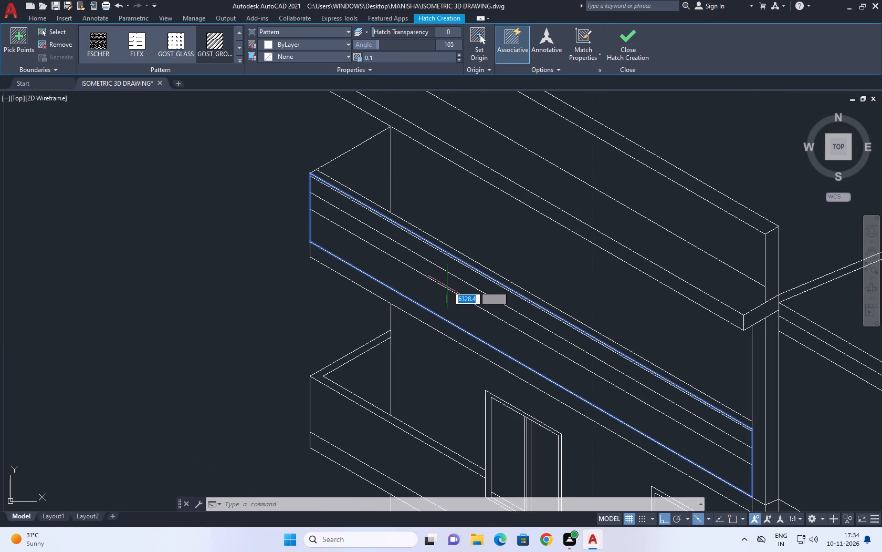
click(402, 269)
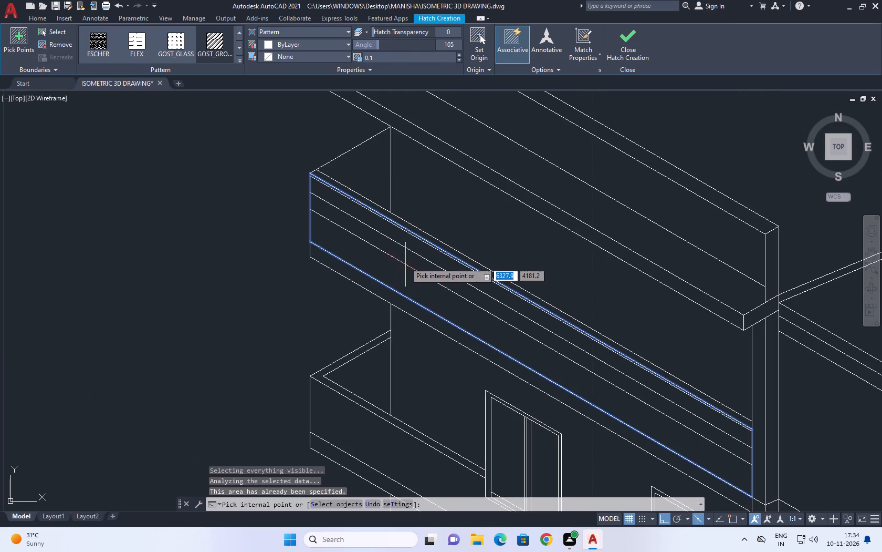
key(Escape)
scroll(405, 258, down, 4)
scroll(405, 261, up, 4)
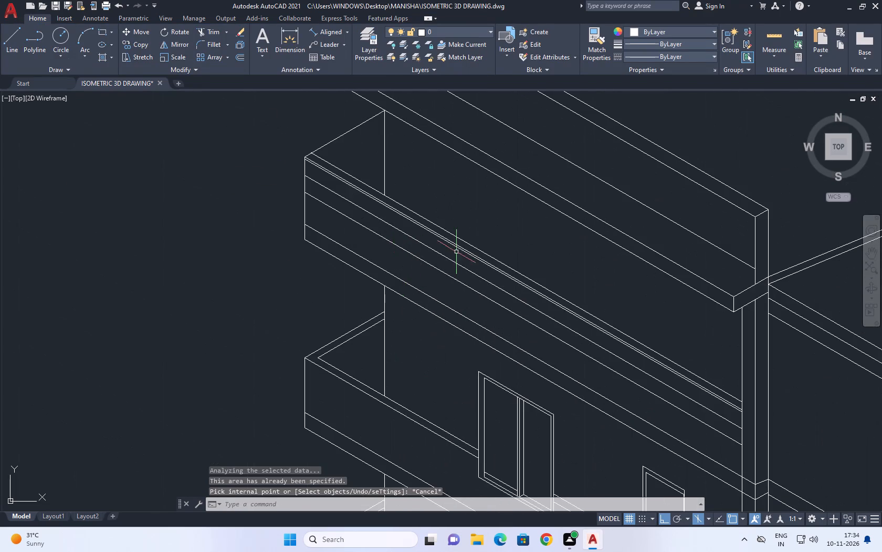
Reduce the finished top parapet hatch's scale from 0.1 in small increments until two groups of three lines fill the parapet.
click(457, 252)
click(424, 270)
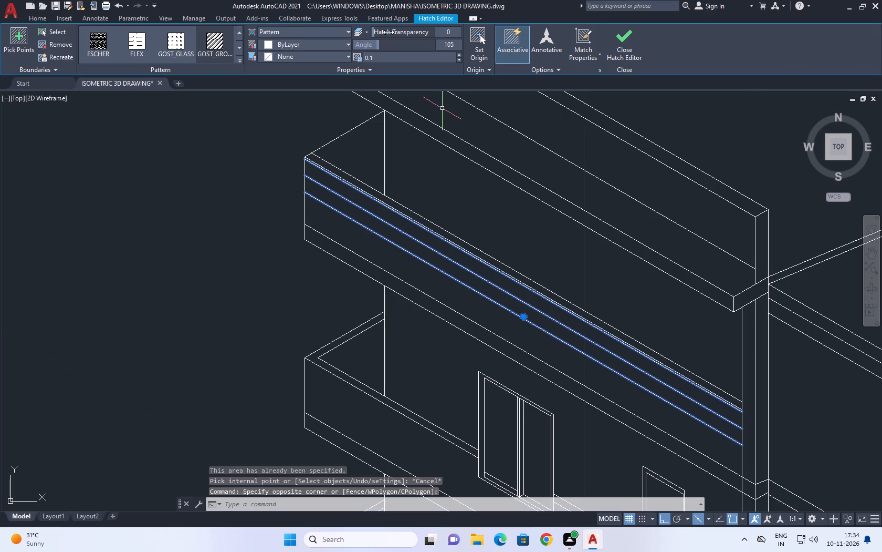
scroll(379, 60, down, 20)
scroll(379, 60, down, 1)
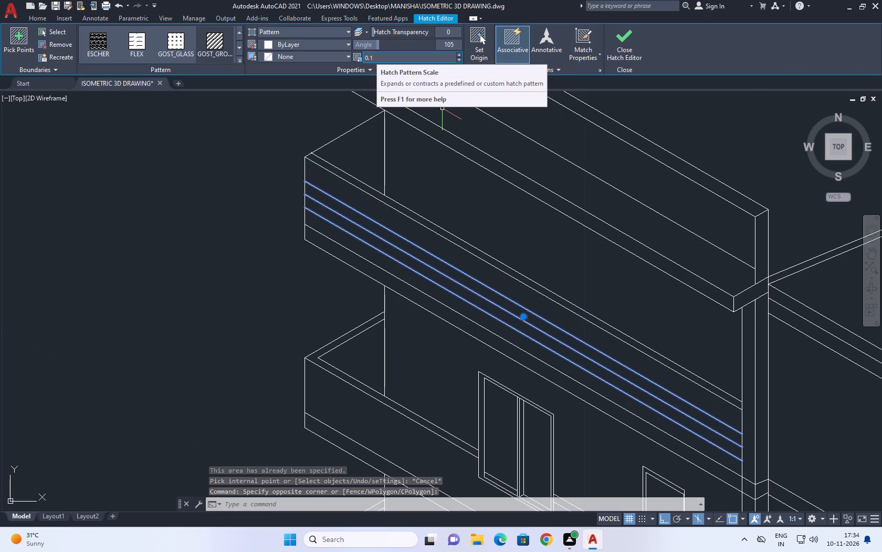
scroll(376, 55, down, 20)
scroll(376, 55, down, 9)
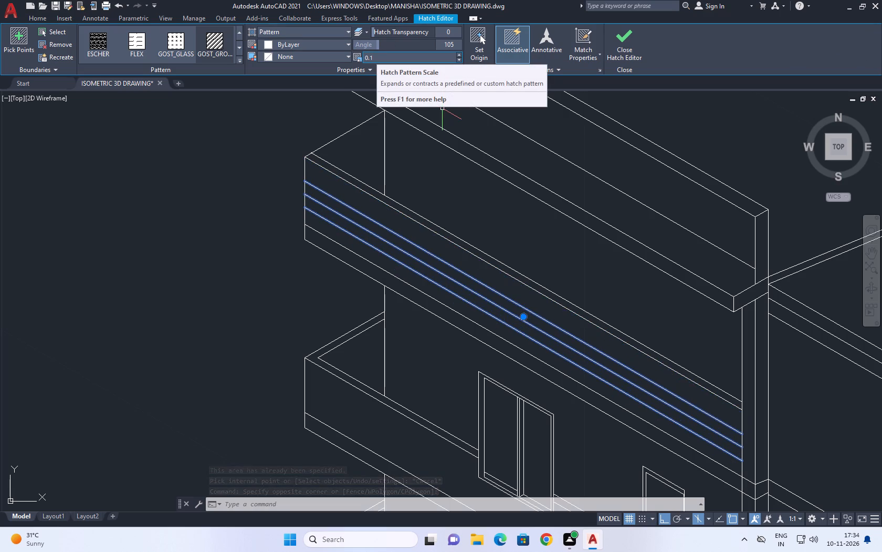
scroll(376, 55, down, 20)
scroll(376, 55, down, 9)
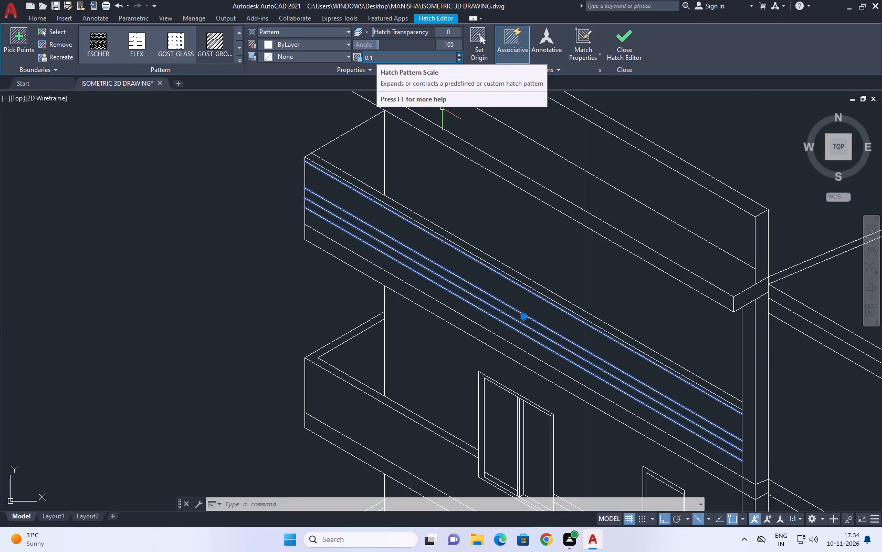
scroll(376, 55, down, 6)
scroll(376, 55, down, 20)
scroll(376, 55, down, 4)
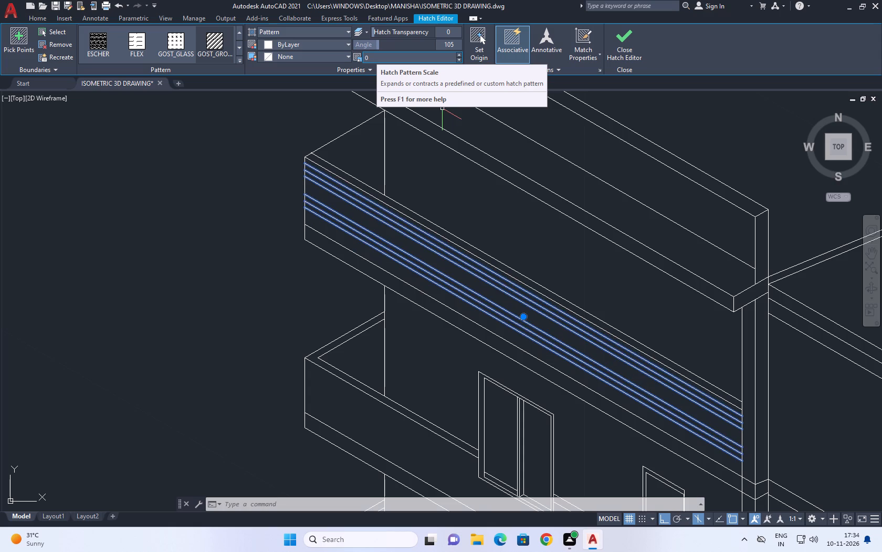
scroll(376, 55, down, 9)
key(Escape)
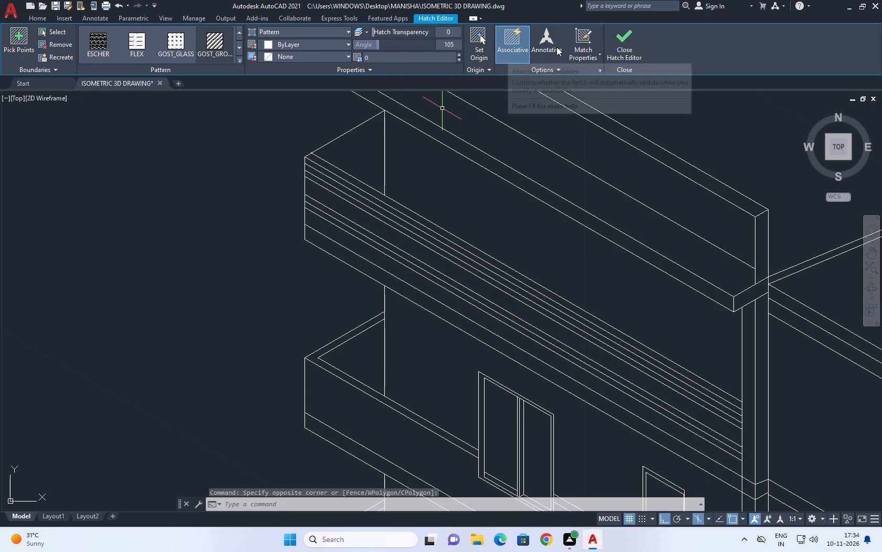
Move the top parapet hatch straight down about 0.2 so its lowest line sits near the parapet's lower edge.
scroll(549, 30, down, 5)
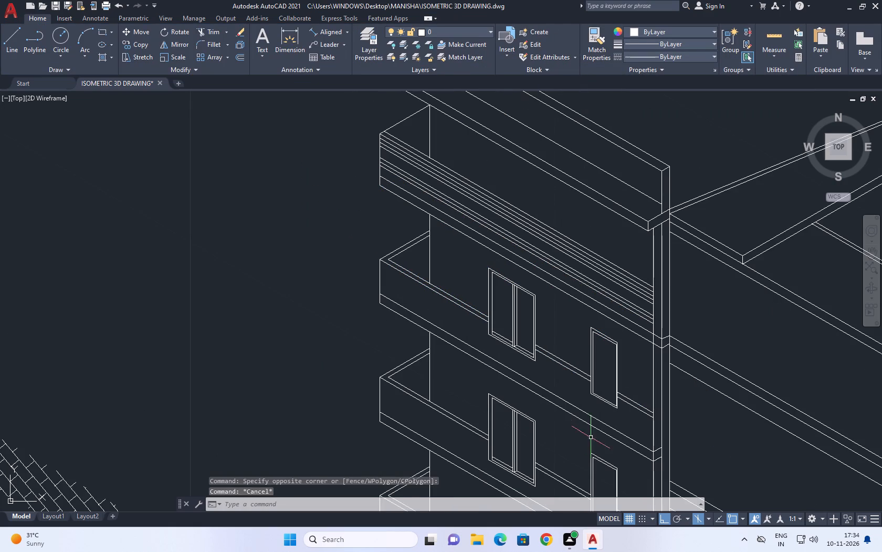
scroll(610, 340, down, 2)
middle_drag(625, 334, 601, 313)
scroll(592, 306, up, 2)
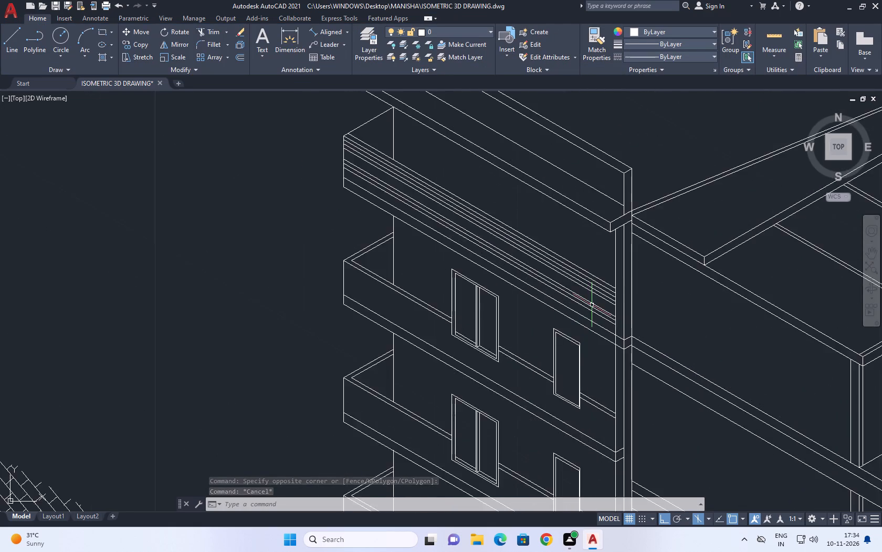
scroll(591, 304, up, 3)
click(613, 281)
click(604, 267)
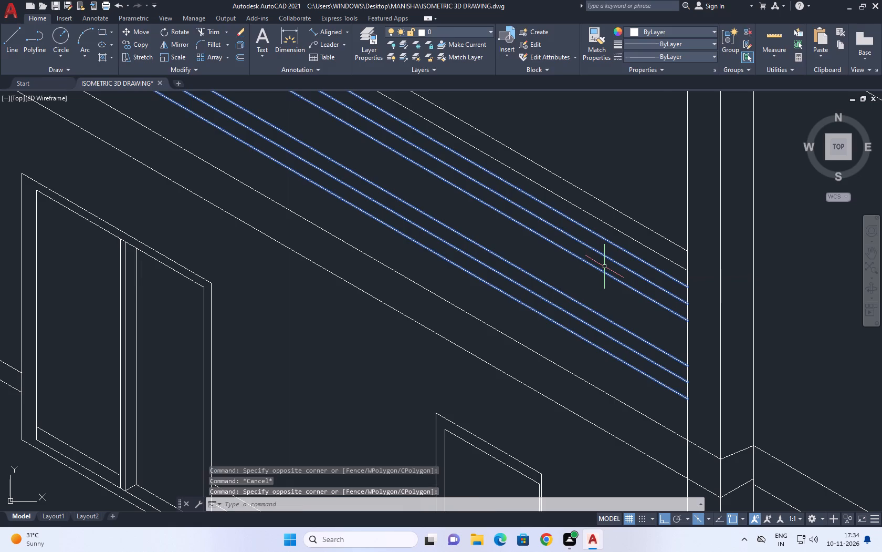
scroll(603, 297, down, 2)
middle_drag(615, 292, 620, 321)
key(m)
key(space)
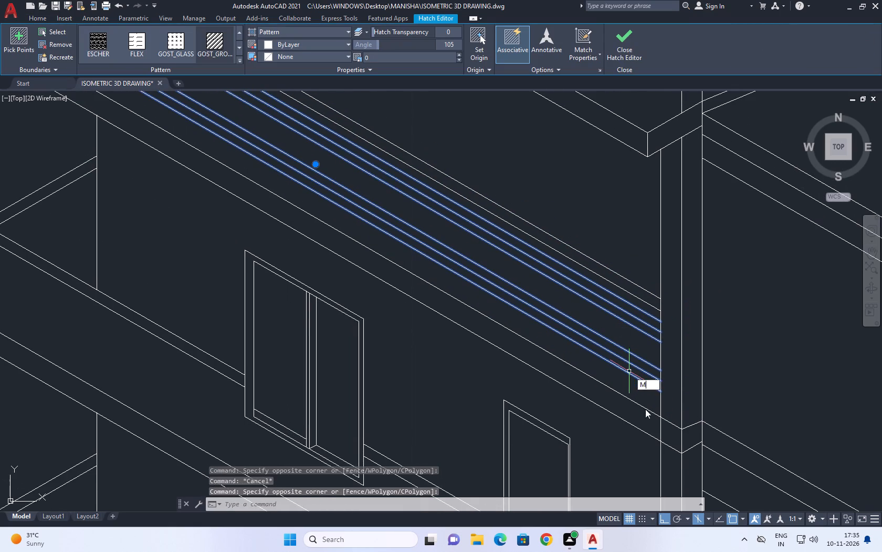
scroll(651, 406, up, 1)
click(663, 384)
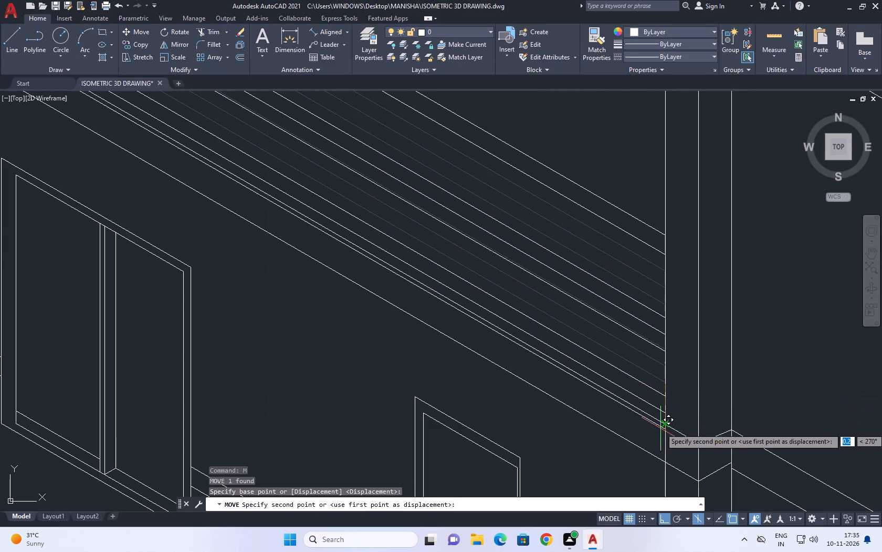
click(661, 424)
scroll(659, 443, up, 2)
scroll(684, 397, up, 2)
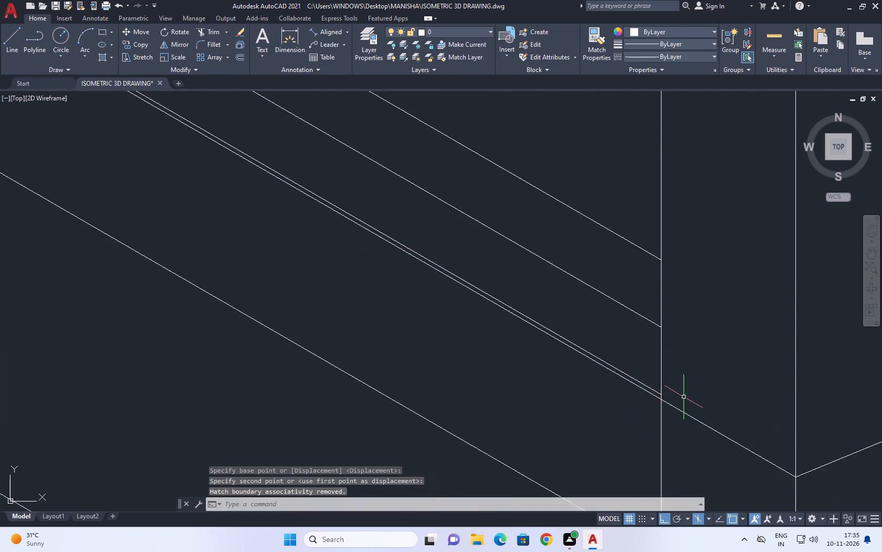
scroll(684, 397, up, 1)
scroll(614, 403, up, 2)
Move the parapet hatch straight up by the slab edge's thickness, from the slab's lower line to its upper line.
drag(613, 384, 611, 375)
click(599, 344)
scroll(607, 344, down, 12)
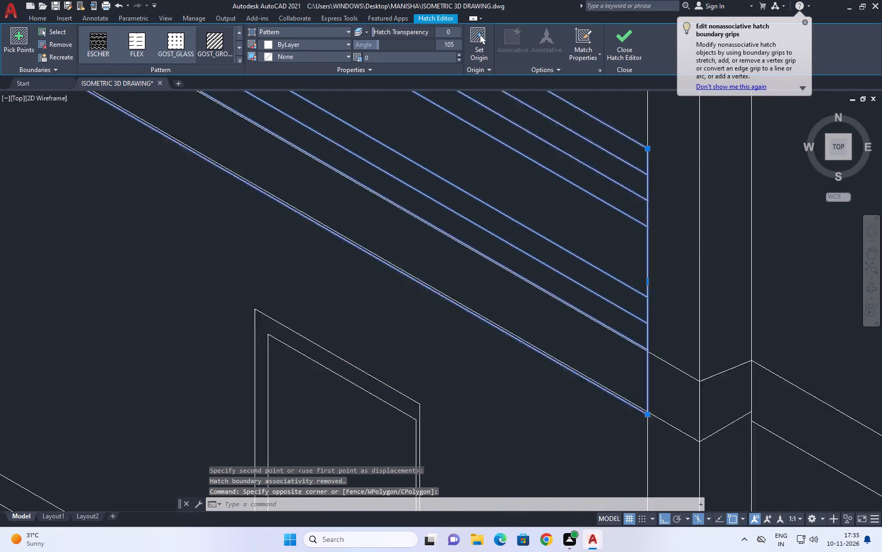
scroll(659, 344, down, 3)
scroll(648, 351, up, 4)
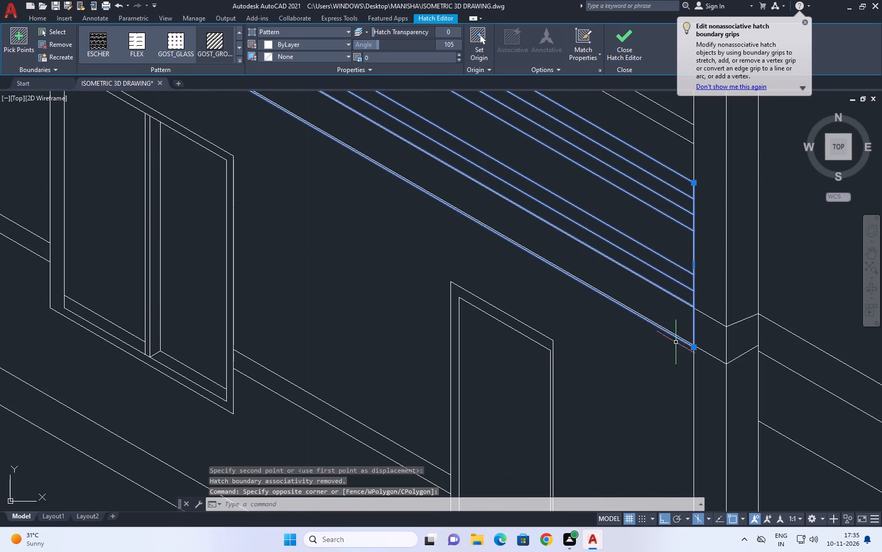
middle_drag(691, 289, 692, 329)
key(m)
key(space)
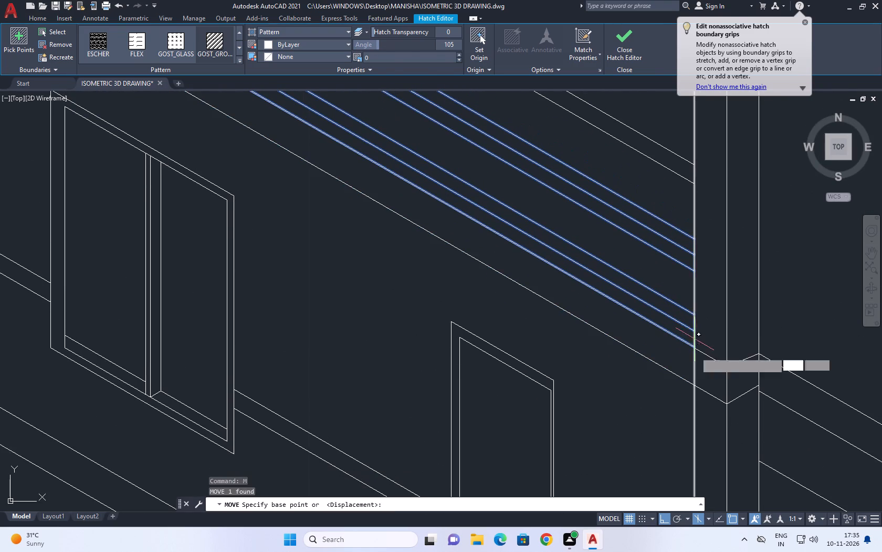
click(692, 386)
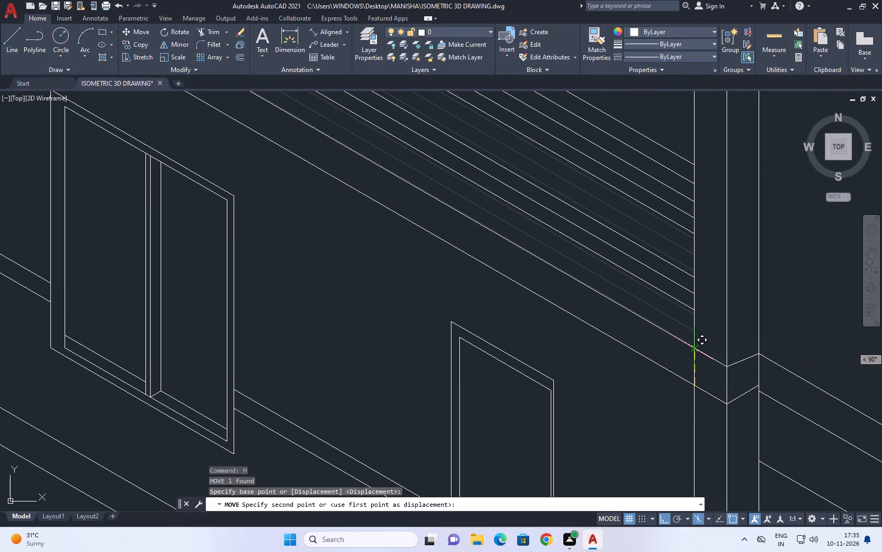
click(693, 346)
scroll(688, 334, down, 4)
scroll(607, 268, up, 2)
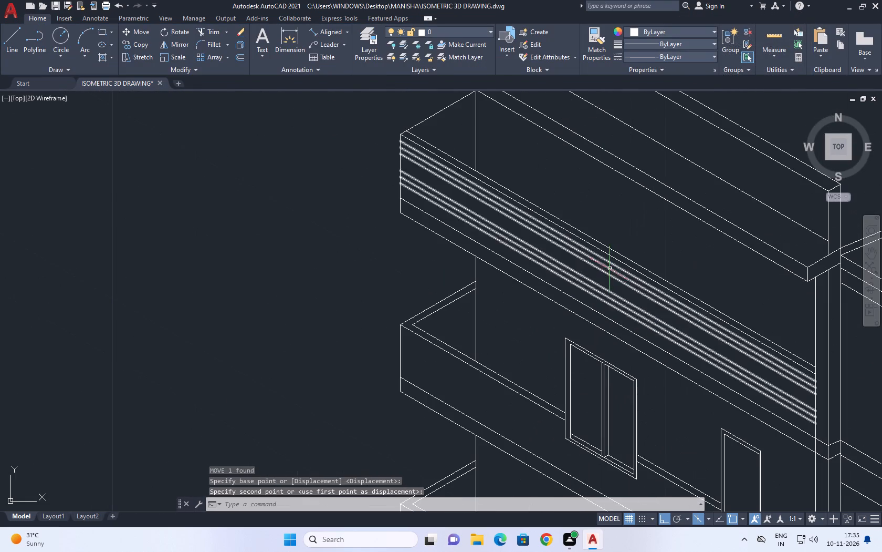
click(610, 269)
key(Escape)
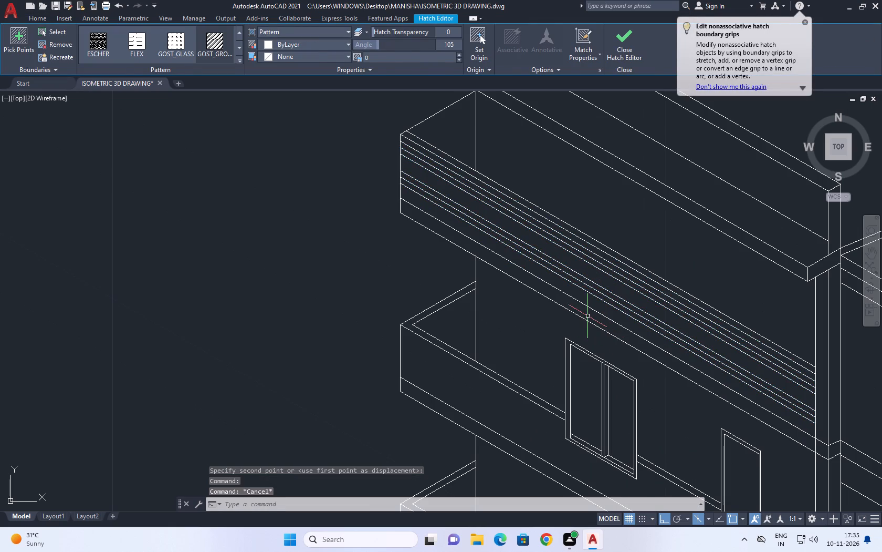
Draw a line about 7.6 long across the top parapet, parallel to its slope, in the gap between the hatch line groups.
middle_drag(492, 232, 459, 237)
key(l)
key(space)
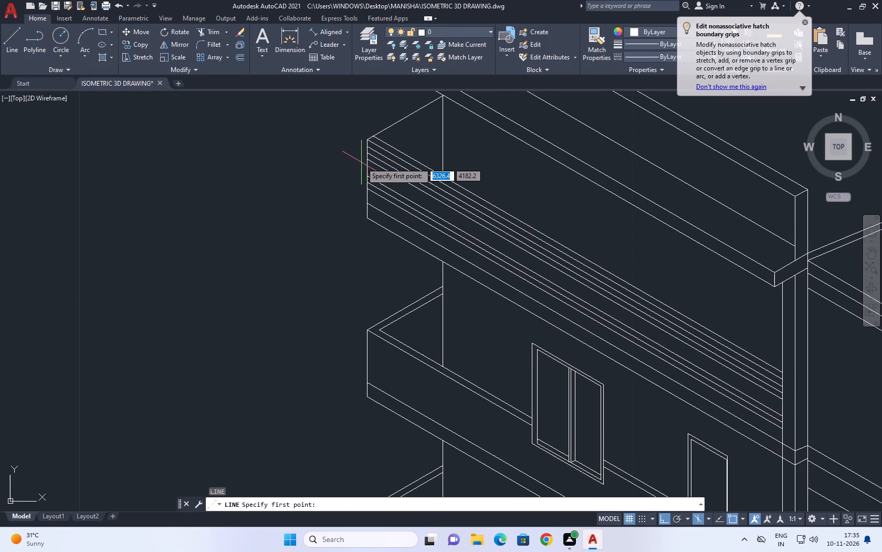
click(369, 171)
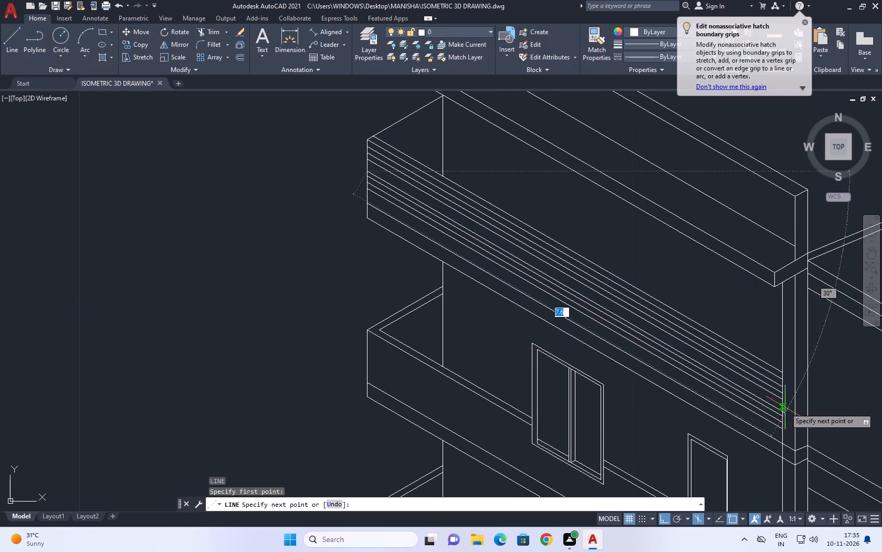
click(781, 406)
key(Escape)
Draw another sloped line across the top parapet, starting at its outer vertical edge within the hatch gap.
scroll(537, 287, down, 3)
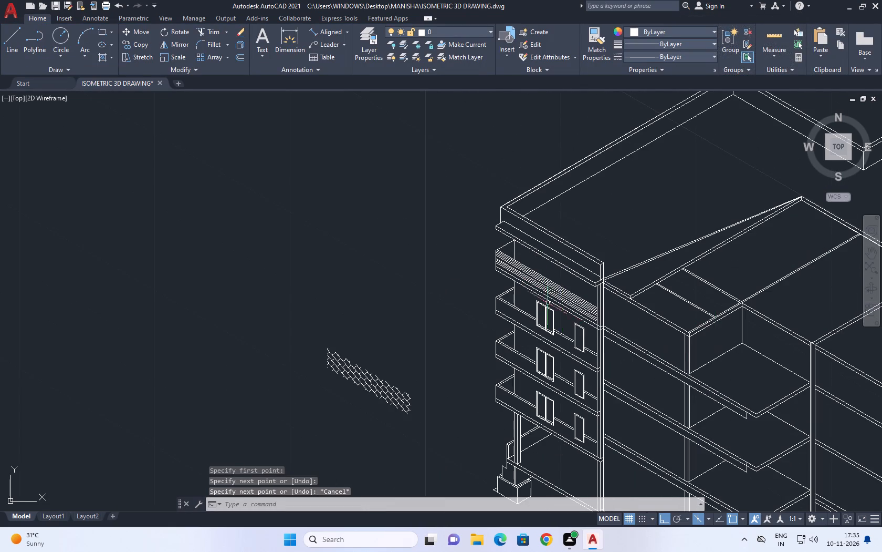
scroll(492, 265, up, 4)
key(space)
click(512, 219)
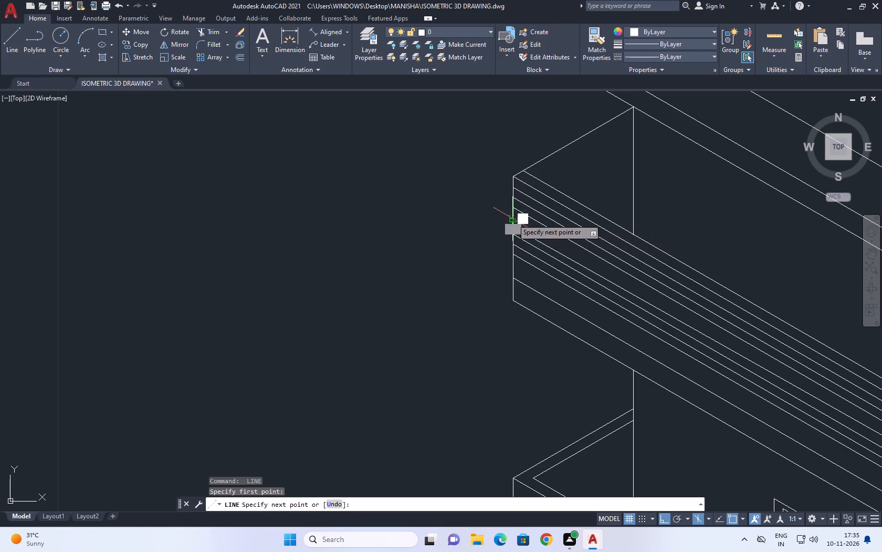
Finish the line of about 7.5 units across the top balcony's parapet at the column edge.
scroll(462, 204, down, 1)
middle_drag(748, 362, 274, 223)
scroll(686, 336, down, 1)
scroll(382, 270, up, 1)
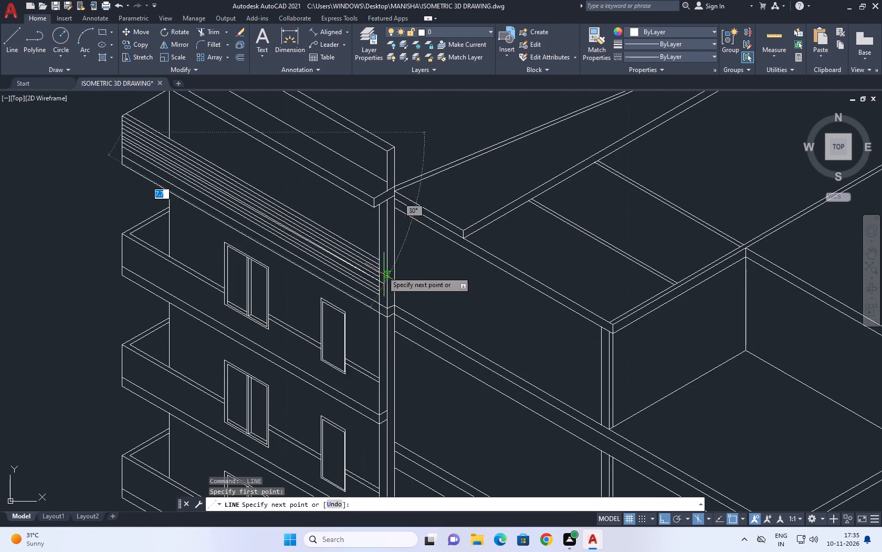
scroll(381, 270, up, 3)
scroll(396, 310, up, 2)
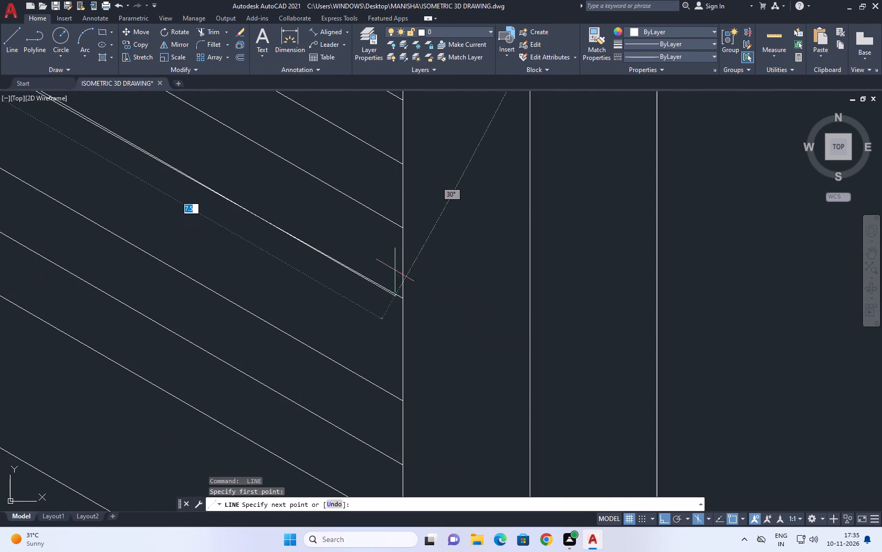
click(401, 299)
key(Escape)
Stretch the new line's column-side endpoint down the column edge so it runs parallel to the neighbouring parapet lines.
scroll(418, 300, down, 6)
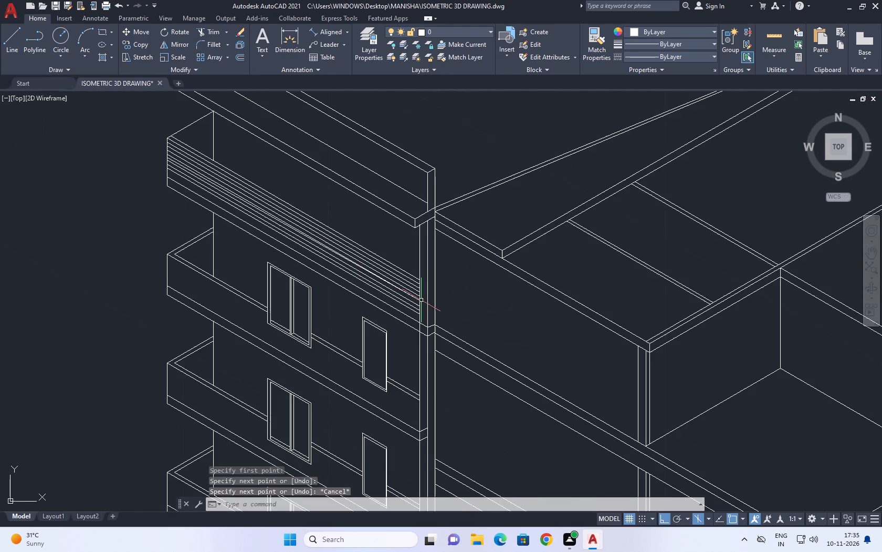
scroll(323, 244, up, 4)
click(318, 250)
click(313, 259)
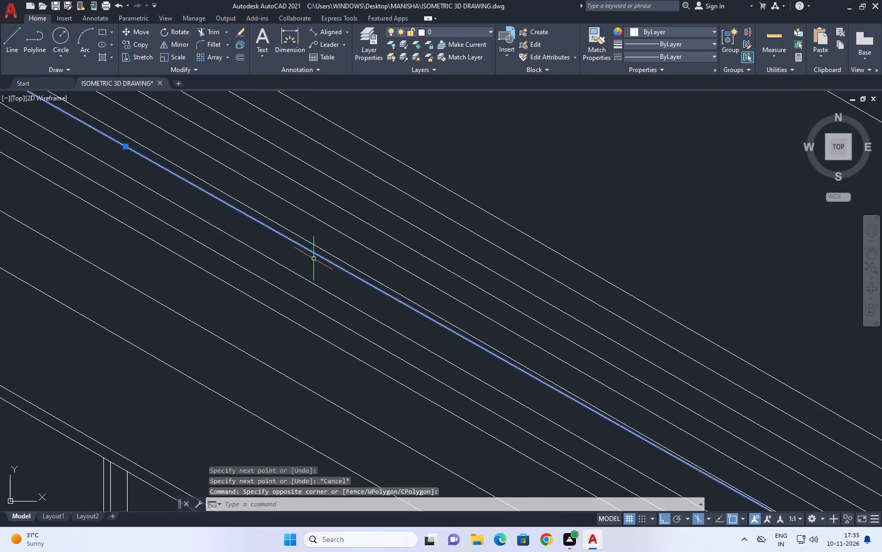
scroll(330, 265, down, 3)
scroll(476, 356, up, 5)
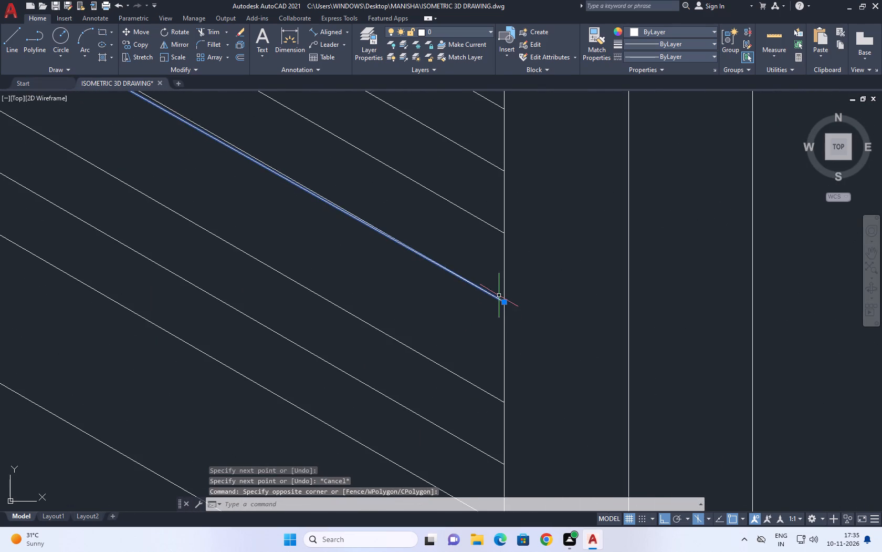
click(506, 302)
click(505, 359)
scroll(515, 328, down, 4)
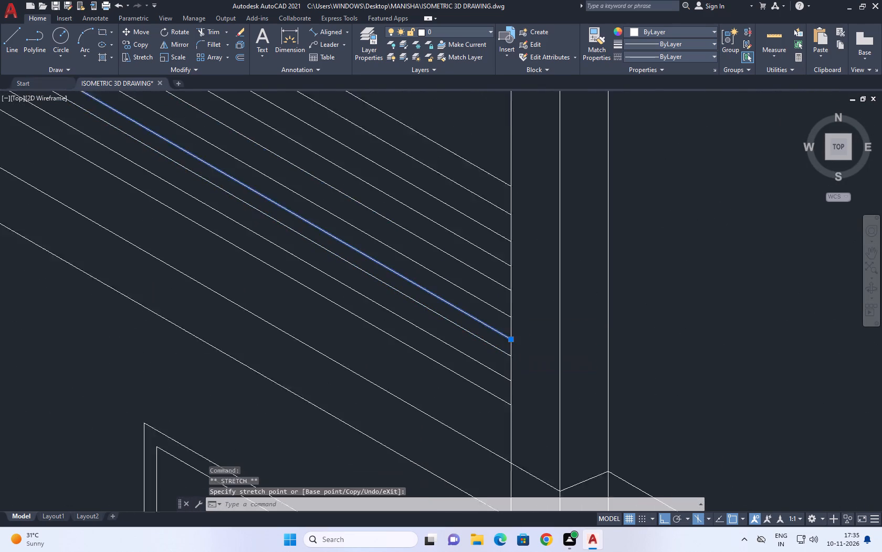
key(Escape)
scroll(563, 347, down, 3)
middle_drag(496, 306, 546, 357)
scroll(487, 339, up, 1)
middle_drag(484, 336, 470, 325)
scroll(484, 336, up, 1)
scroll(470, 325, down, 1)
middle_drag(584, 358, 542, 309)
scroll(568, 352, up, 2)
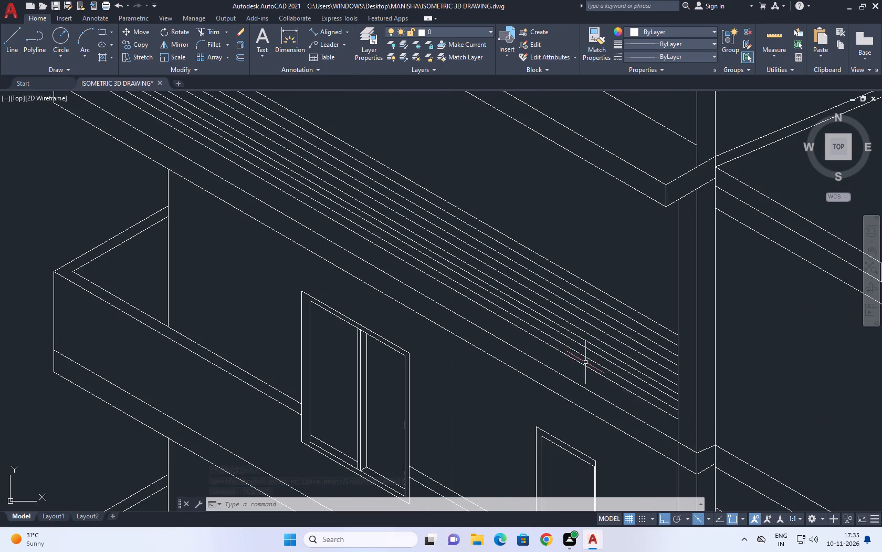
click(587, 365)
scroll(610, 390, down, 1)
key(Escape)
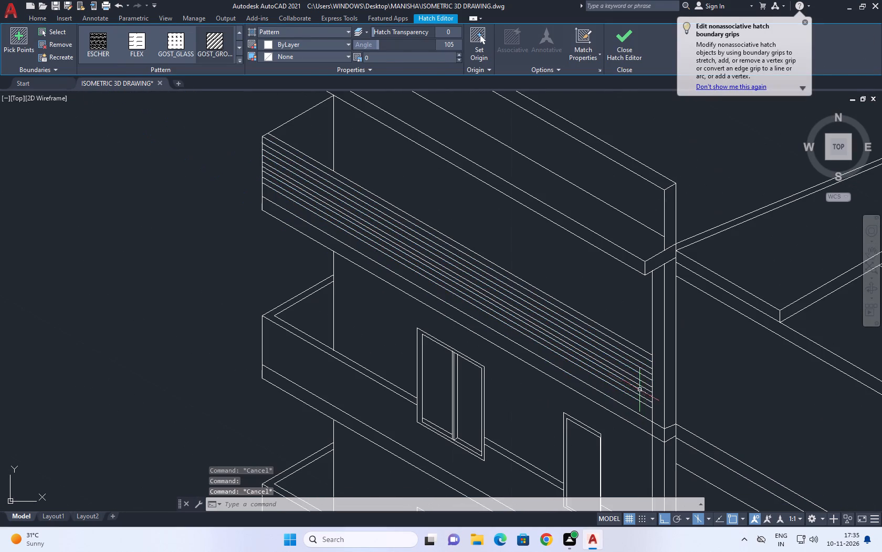
Draw a line about 7.5 units long across the lower part of the top balcony's parapet, from its outer corner edge to the column edge.
middle_drag(556, 374, 587, 362)
key(l)
scroll(603, 367, up, 1)
key(space)
scroll(303, 208, down, 3)
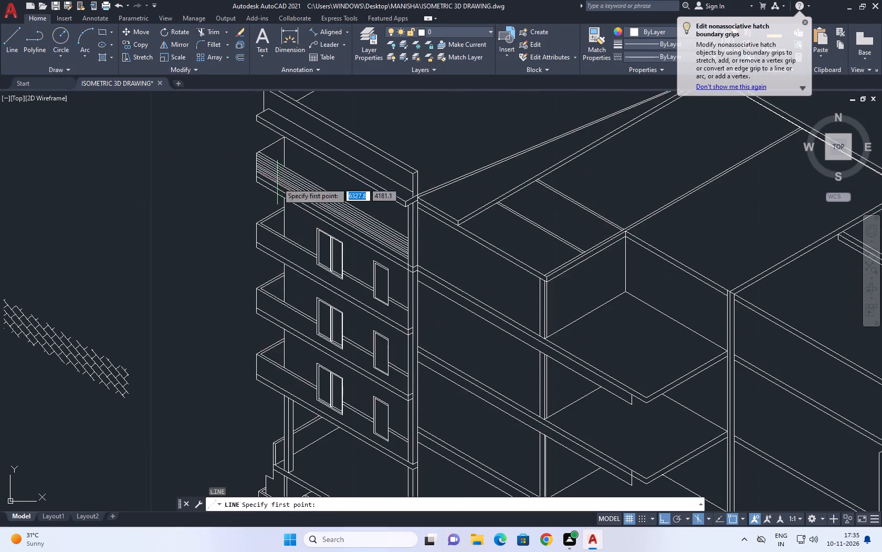
scroll(253, 173, up, 4)
click(264, 182)
scroll(376, 236, down, 1)
middle_drag(552, 344, 212, 193)
scroll(207, 192, down, 3)
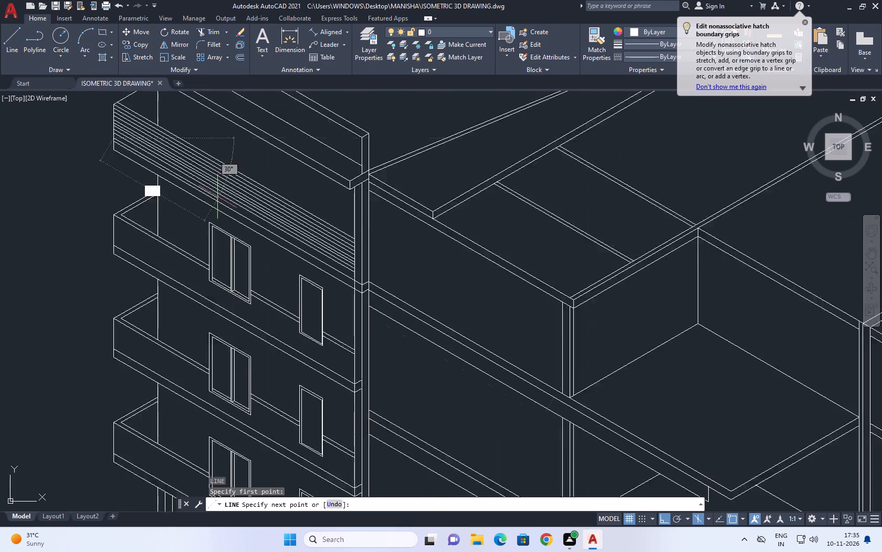
scroll(307, 255, up, 6)
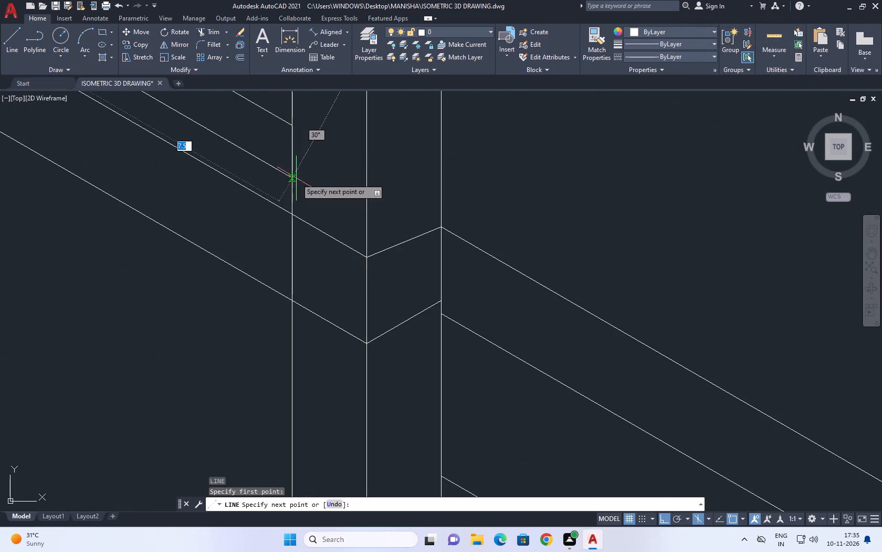
click(297, 178)
key(Escape)
Draw another parallel line along the lower part of the top balcony's parapet, from its outer corner edge to just past the column edge.
middle_drag(306, 158, 417, 284)
scroll(435, 292, down, 4)
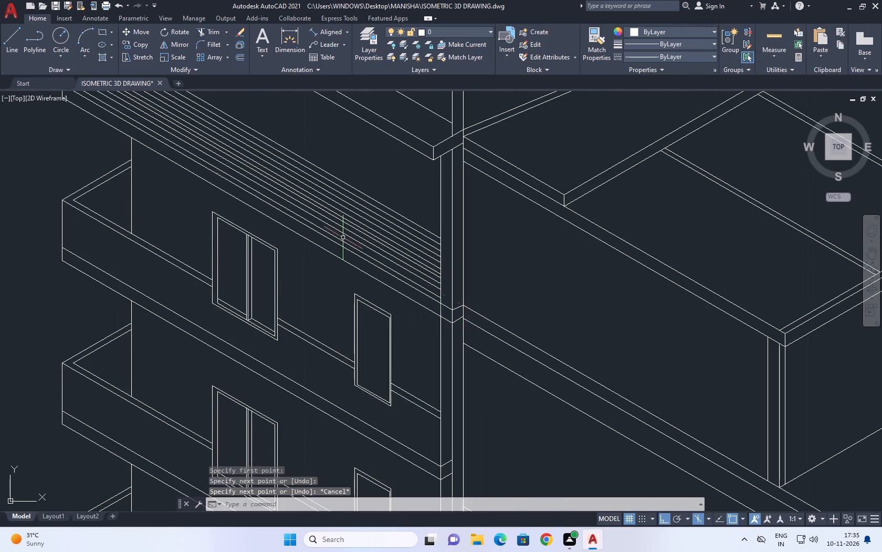
middle_drag(226, 179, 449, 279)
key(space)
scroll(286, 180, up, 2)
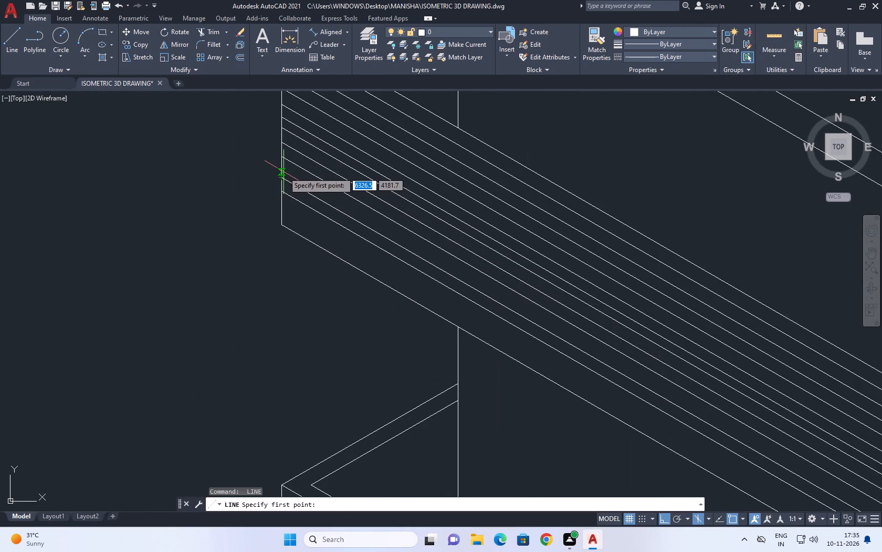
click(282, 170)
scroll(353, 207, down, 2)
middle_drag(528, 299, 172, 159)
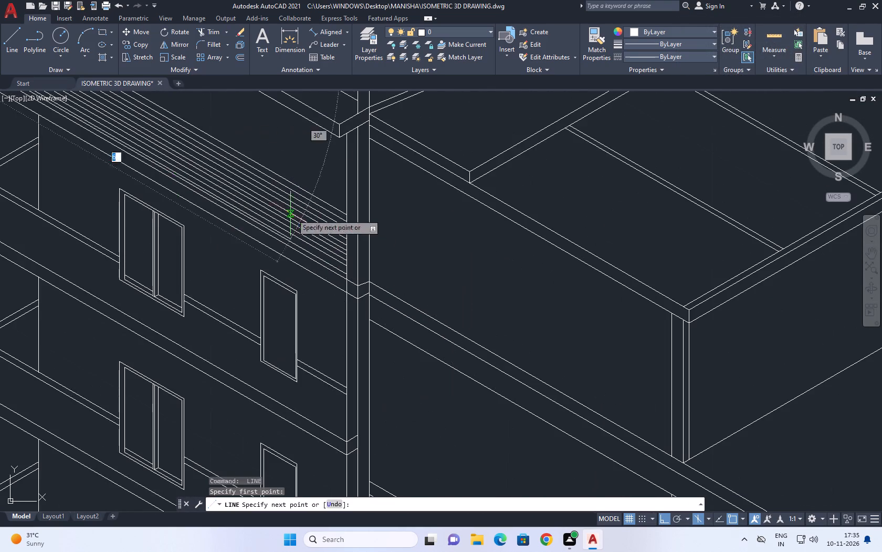
scroll(331, 273, up, 4)
click(350, 243)
key(Escape)
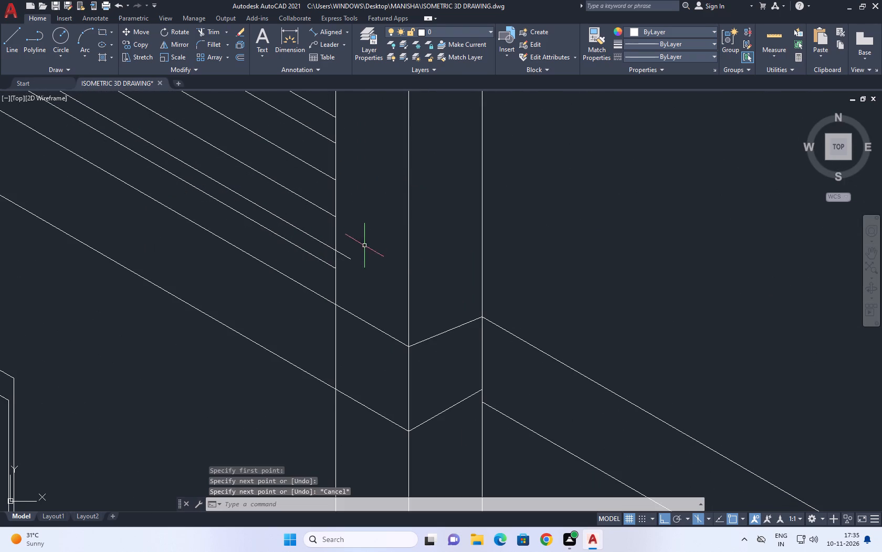
Trim the end of the new parapet line that projects past the column edge.
key(t)
key(r)
key(space)
click(347, 255)
click(343, 262)
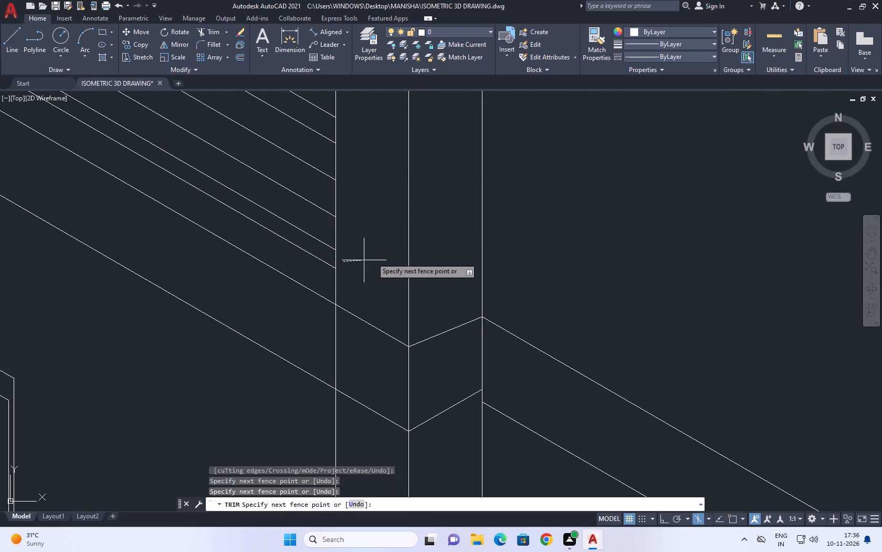
click(373, 256)
key(Escape)
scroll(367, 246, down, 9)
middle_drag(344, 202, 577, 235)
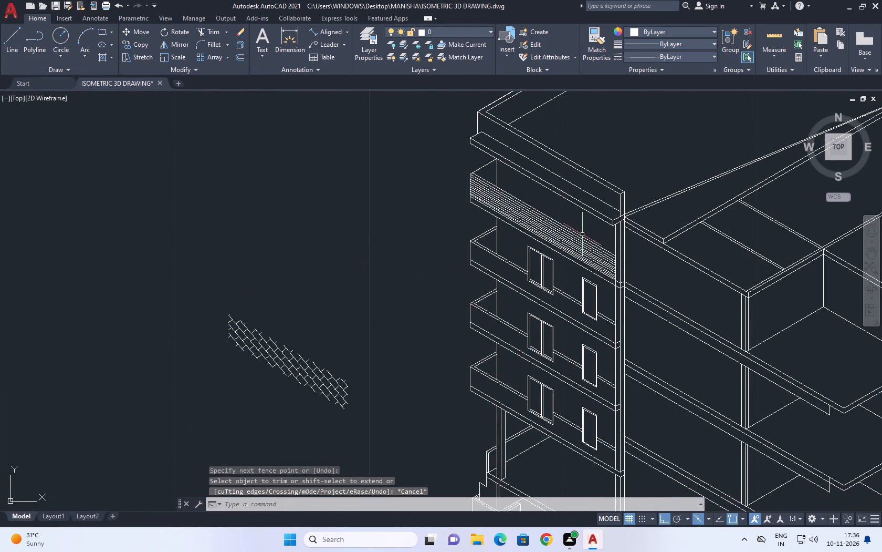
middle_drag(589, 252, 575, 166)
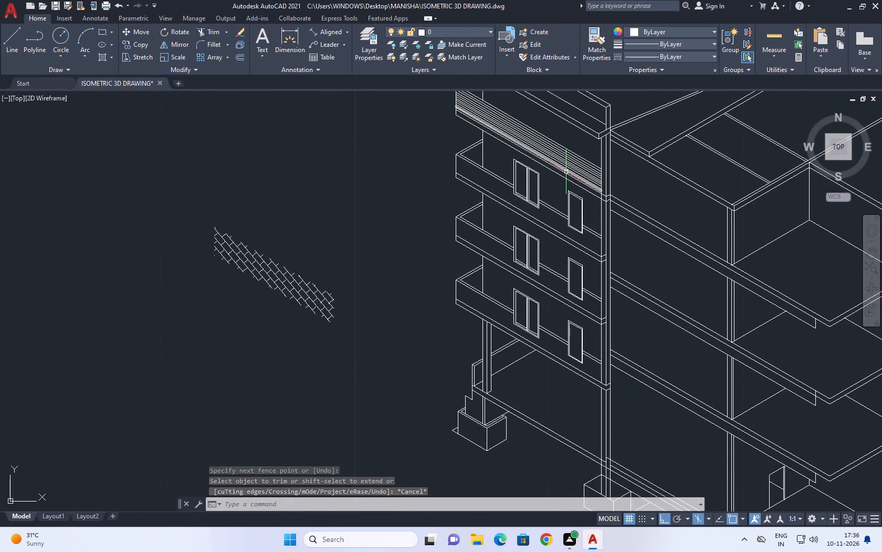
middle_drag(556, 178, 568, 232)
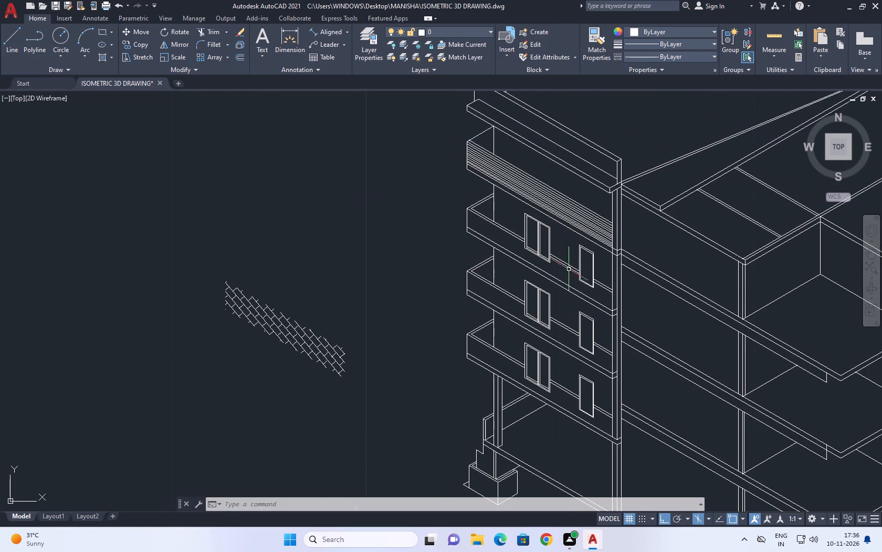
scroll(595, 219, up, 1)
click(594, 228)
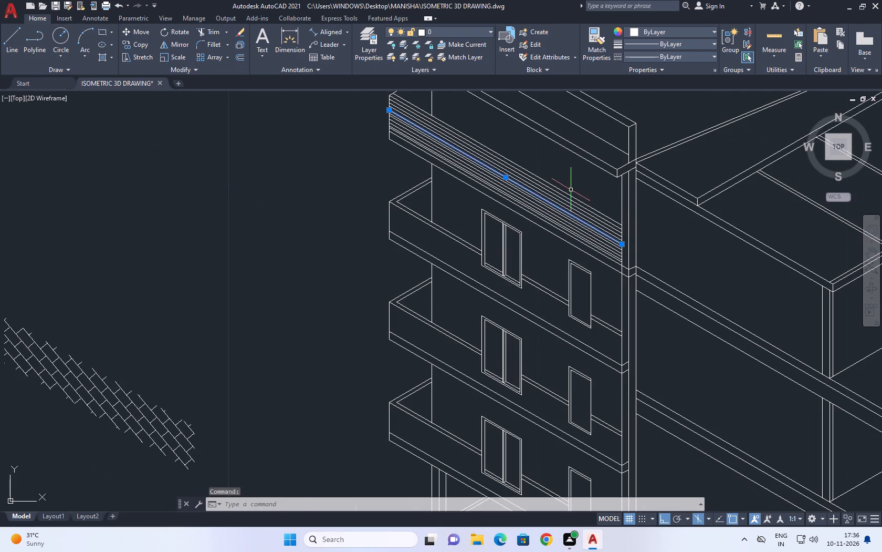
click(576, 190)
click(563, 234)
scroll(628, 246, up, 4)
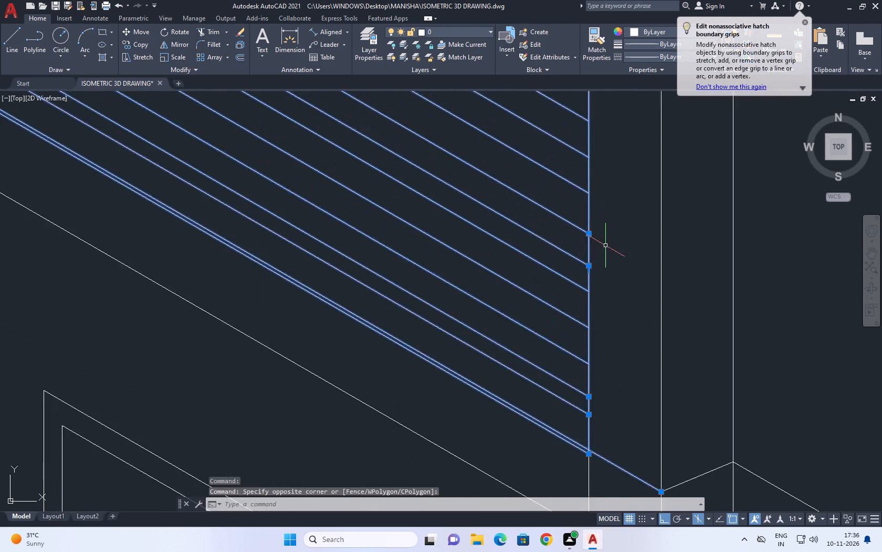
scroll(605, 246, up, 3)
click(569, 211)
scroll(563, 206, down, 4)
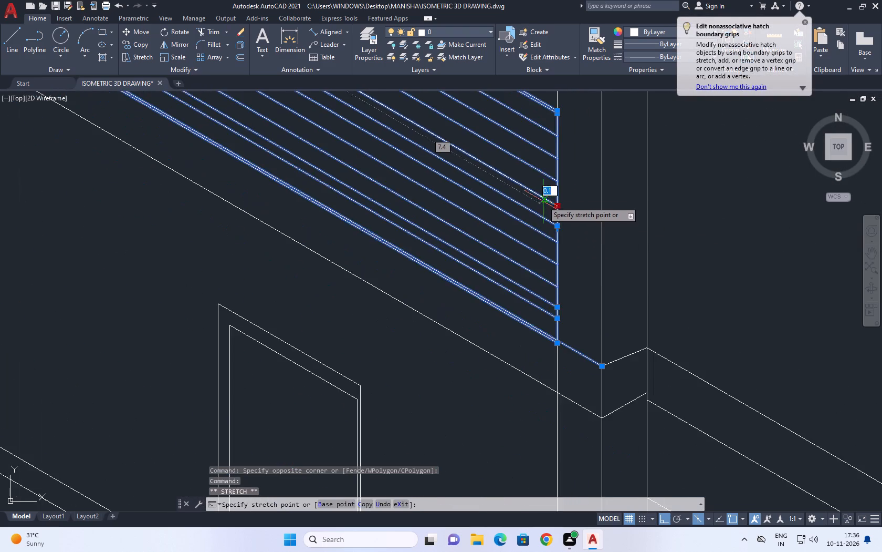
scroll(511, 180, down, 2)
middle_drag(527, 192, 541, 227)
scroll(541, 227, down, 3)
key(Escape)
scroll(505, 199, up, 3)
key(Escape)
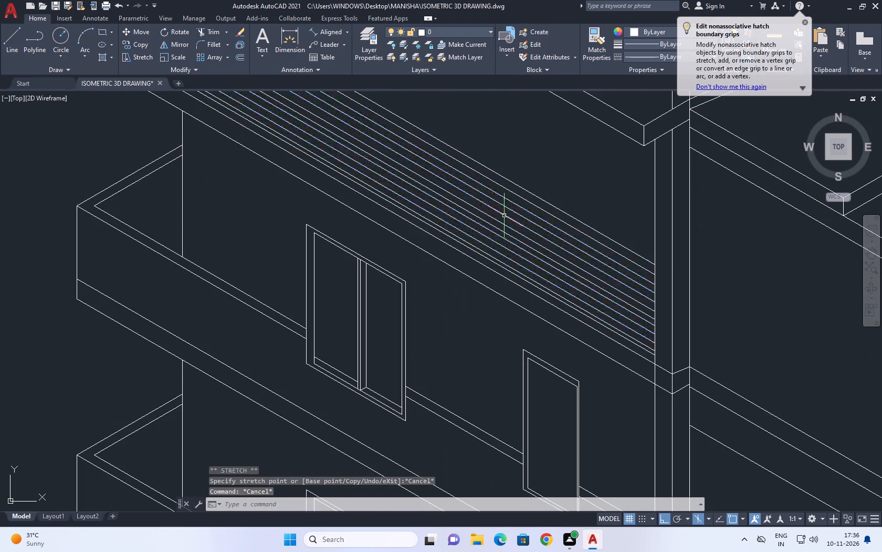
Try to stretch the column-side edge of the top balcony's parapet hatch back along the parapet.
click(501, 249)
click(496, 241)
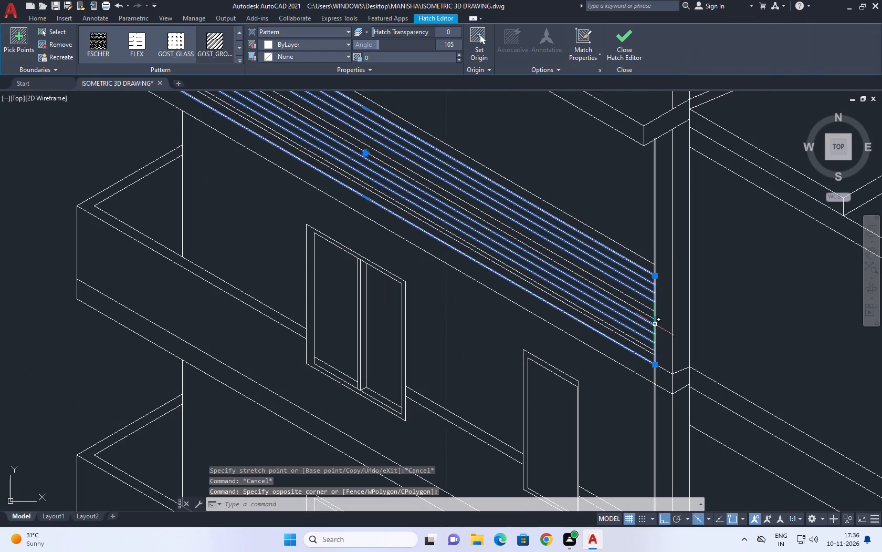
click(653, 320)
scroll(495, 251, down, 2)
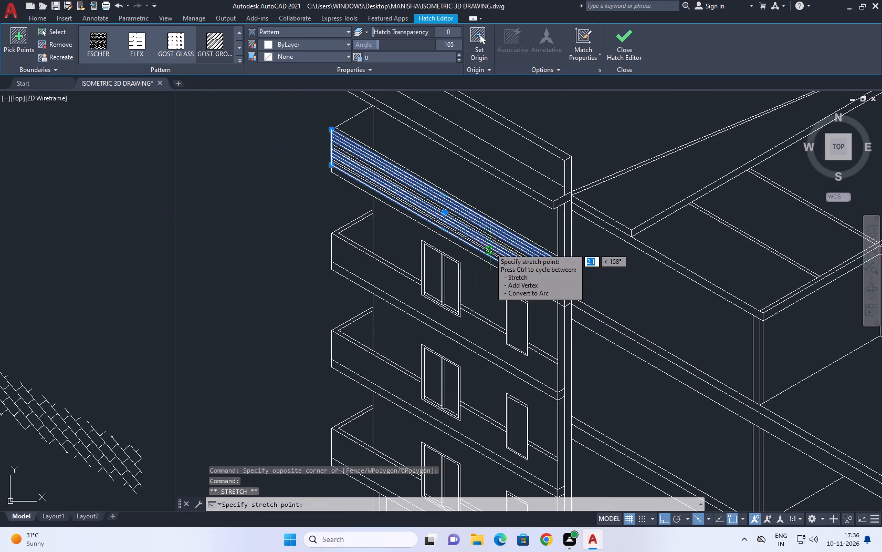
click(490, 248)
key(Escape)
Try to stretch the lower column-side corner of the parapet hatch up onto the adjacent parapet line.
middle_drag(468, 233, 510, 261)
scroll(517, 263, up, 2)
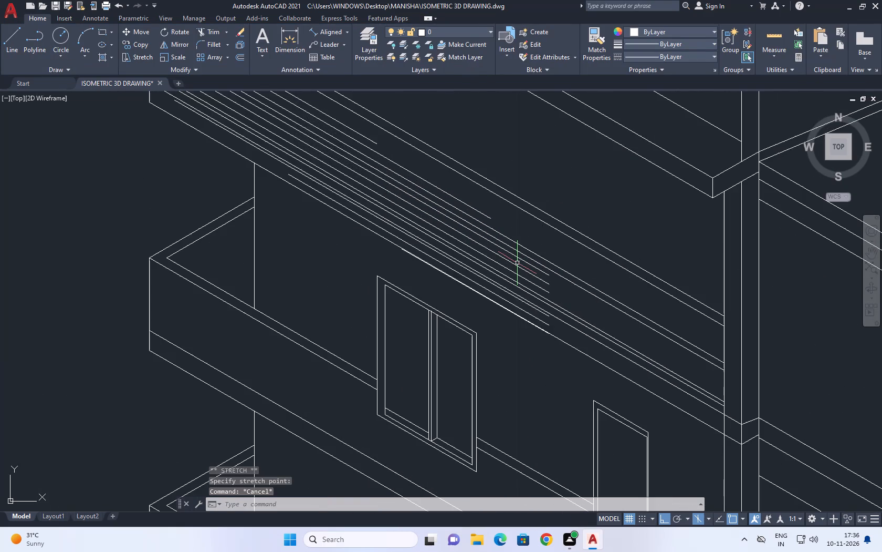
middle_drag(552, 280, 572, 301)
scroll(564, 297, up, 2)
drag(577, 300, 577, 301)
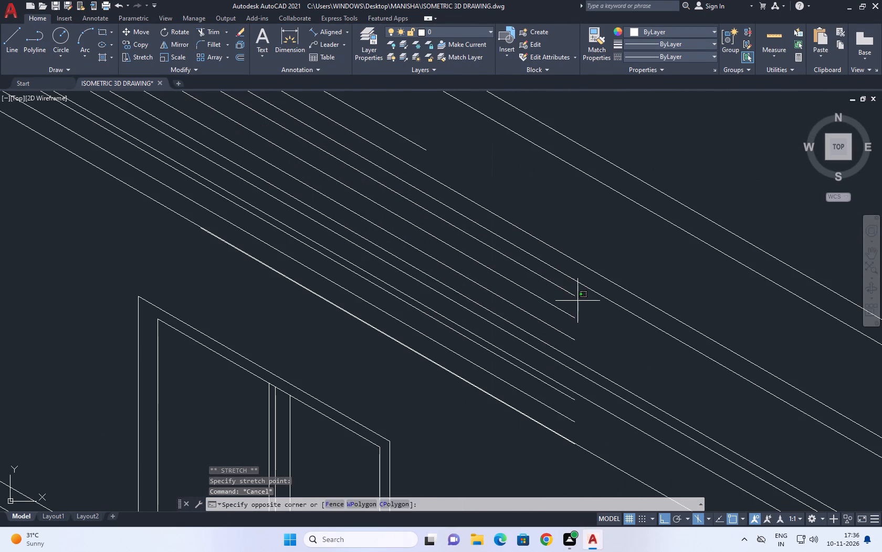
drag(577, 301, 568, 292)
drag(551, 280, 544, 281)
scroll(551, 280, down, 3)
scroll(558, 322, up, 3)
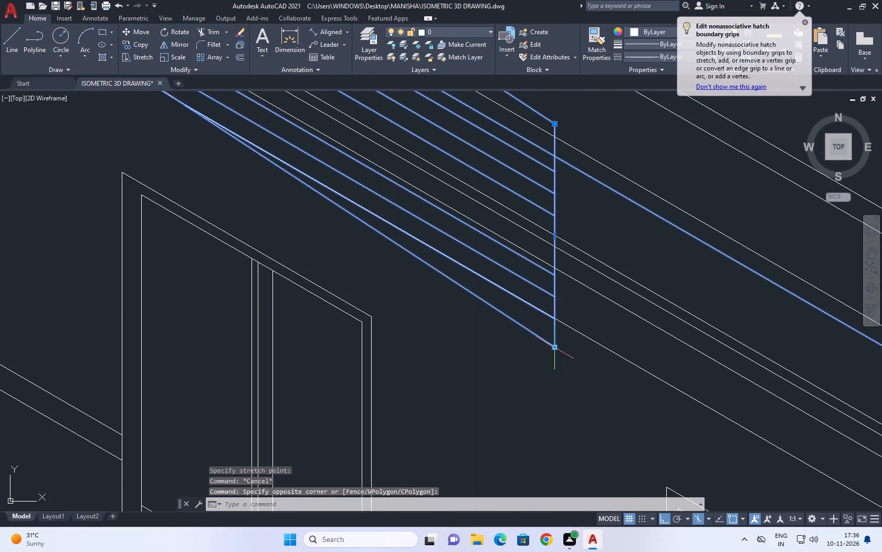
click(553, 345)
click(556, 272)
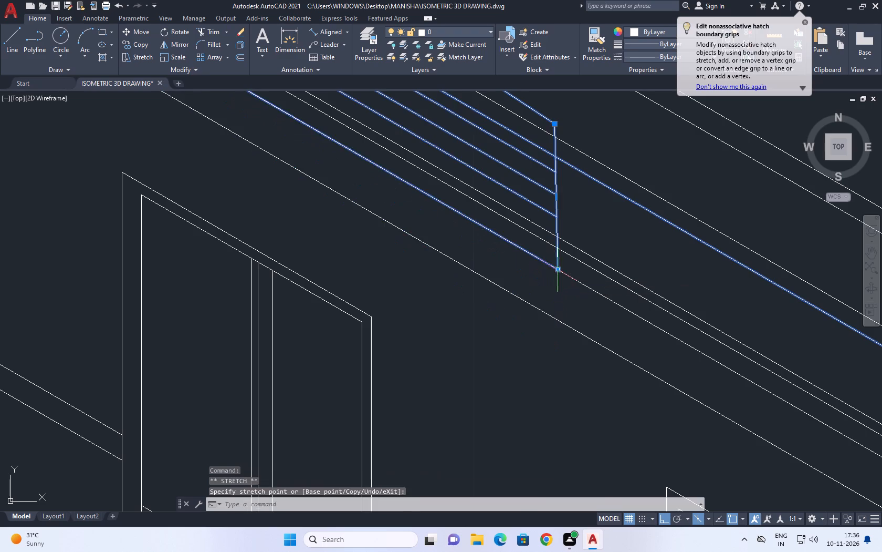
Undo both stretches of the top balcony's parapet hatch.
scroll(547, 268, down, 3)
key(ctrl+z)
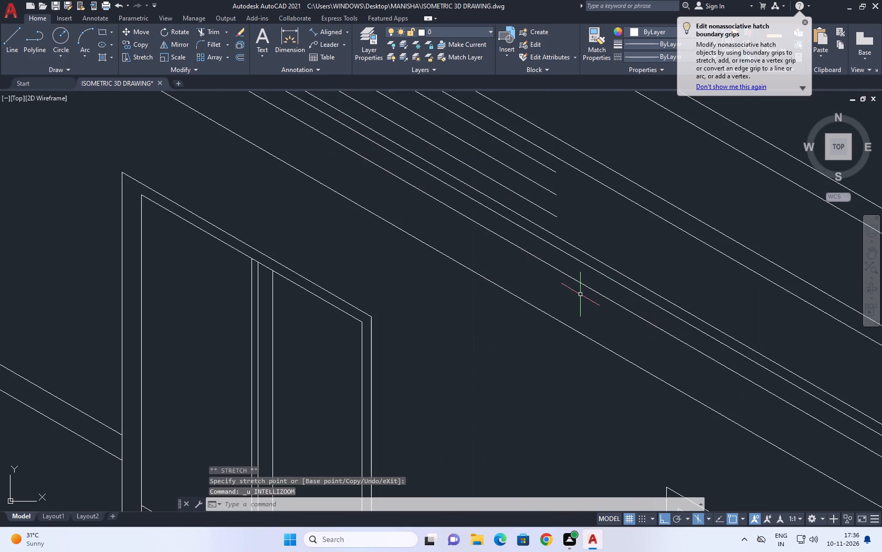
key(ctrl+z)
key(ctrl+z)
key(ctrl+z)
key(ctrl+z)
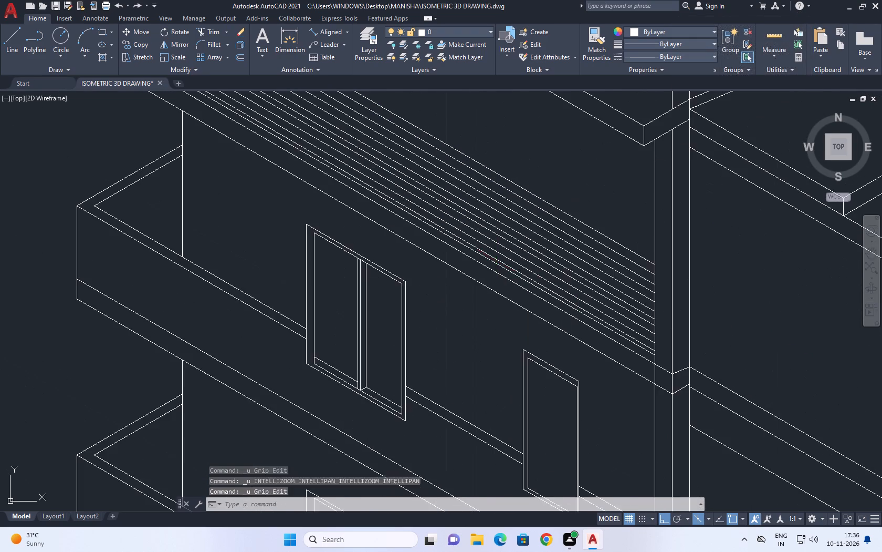
Draw a vertical line from the roof slab's lower edge down across the top balcony's parapet lines.
scroll(519, 261, down, 6)
middle_drag(499, 235, 558, 320)
scroll(564, 320, down, 1)
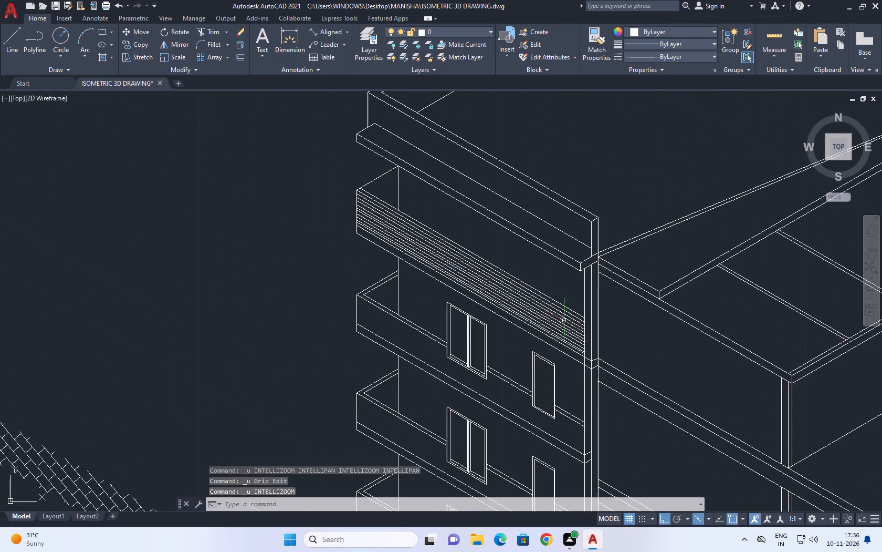
scroll(564, 321, down, 1)
middle_drag(508, 272, 554, 311)
key(l)
key(space)
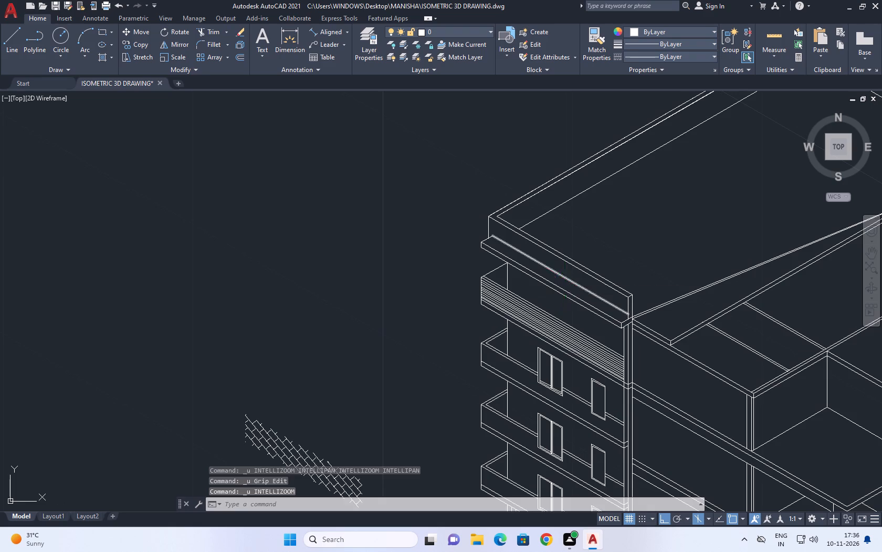
scroll(582, 306, up, 2)
middle_drag(558, 293, 585, 297)
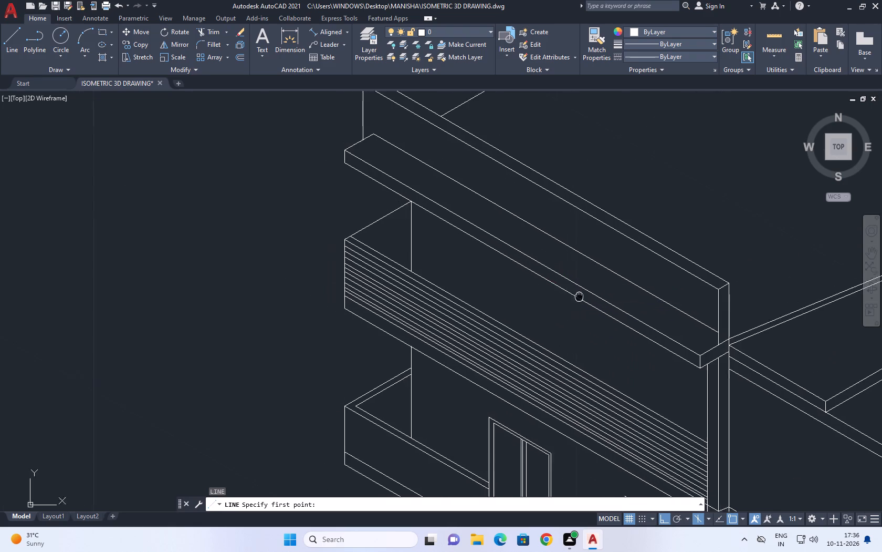
middle_drag(585, 297, 605, 277)
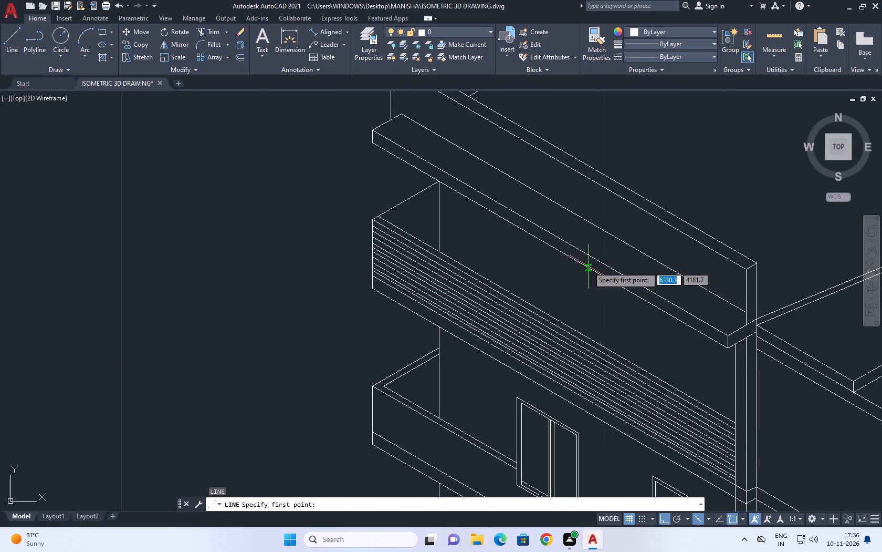
click(585, 267)
scroll(572, 407, up, 1)
middle_drag(575, 408, 574, 408)
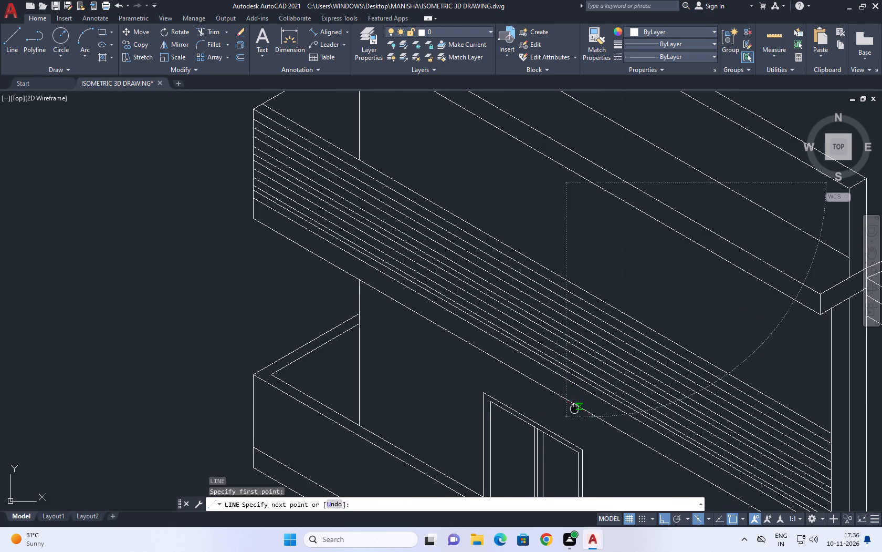
middle_drag(574, 408, 571, 346)
scroll(580, 341, up, 2)
click(591, 345)
key(space)
Copy the vertical line to two spots along the top balcony's parapet, towards the corner column.
click(605, 341)
click(575, 329)
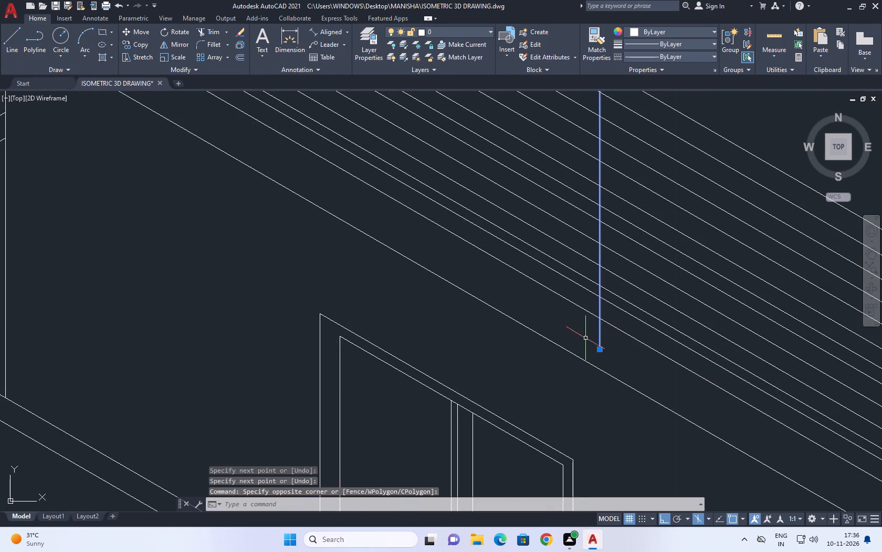
middle_drag(561, 345, 477, 343)
key(c)
key(o)
key(space)
scroll(502, 340, down, 3)
click(508, 277)
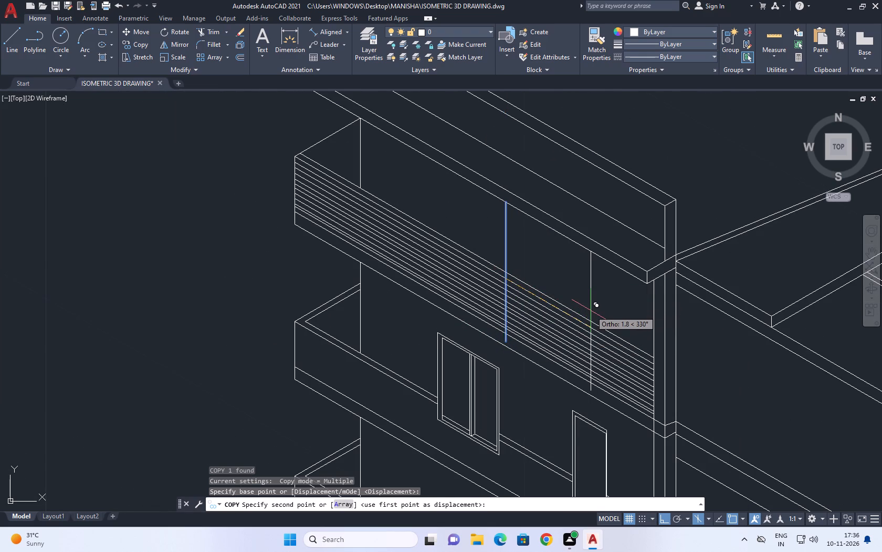
click(600, 312)
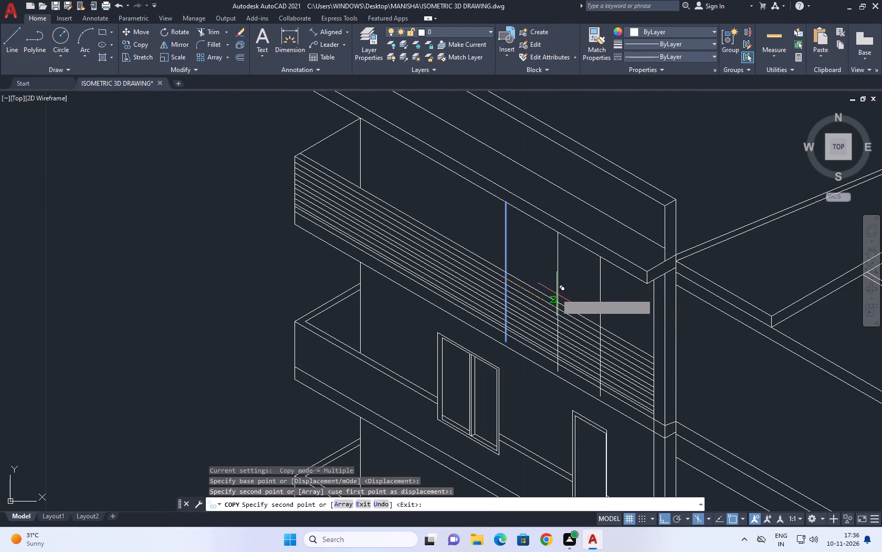
click(547, 290)
key(Escape)
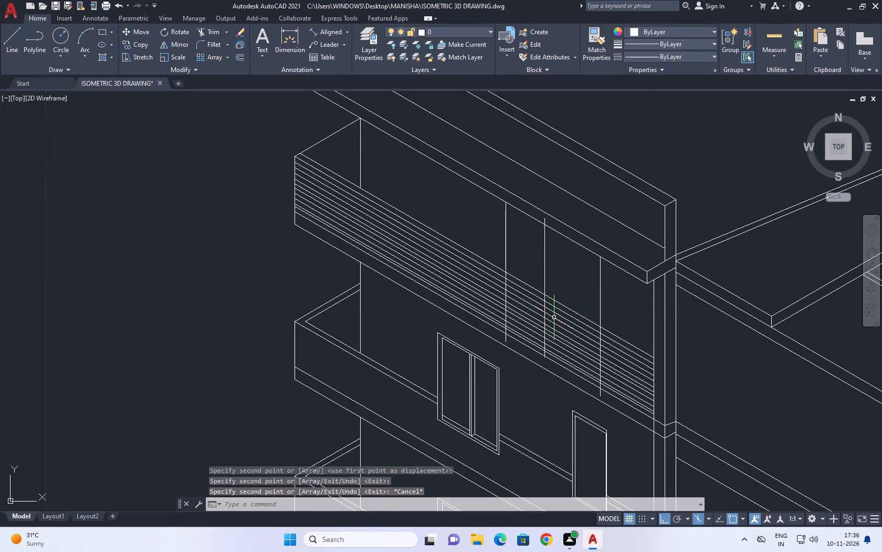
Erase the original vertical line, the one farthest from the column.
scroll(569, 382, up, 1)
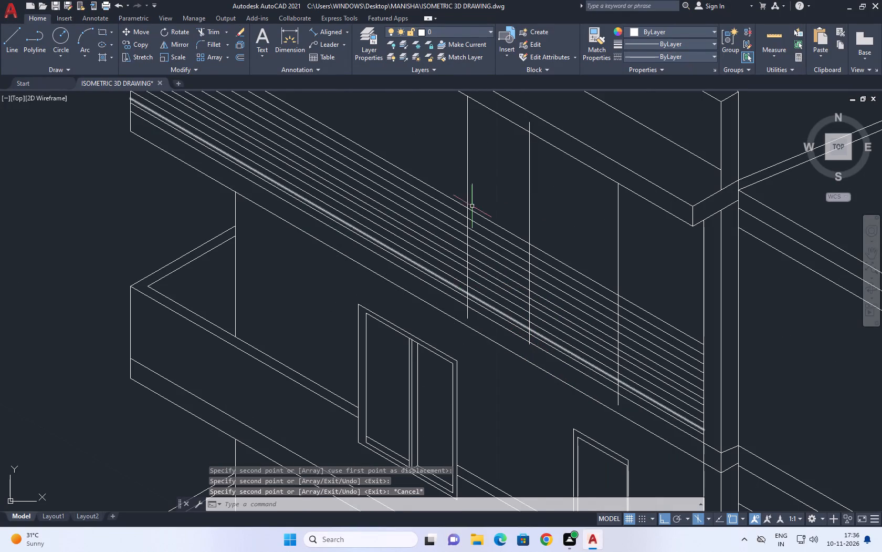
click(471, 172)
drag(444, 162, 439, 161)
middle_drag(499, 213, 505, 232)
key(Delete)
scroll(526, 262, down, 1)
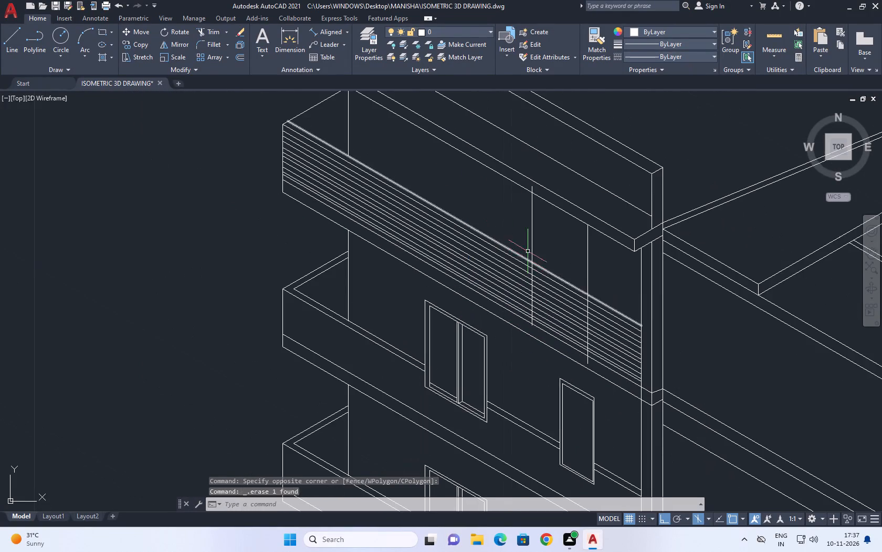
Trim the two vertical lines where they project past the roof slab's lower edge and the parapet's lowest cladding line.
middle_drag(502, 182, 490, 204)
scroll(490, 205, up, 1)
key(t)
key(r)
key(space)
scroll(530, 226, up, 2)
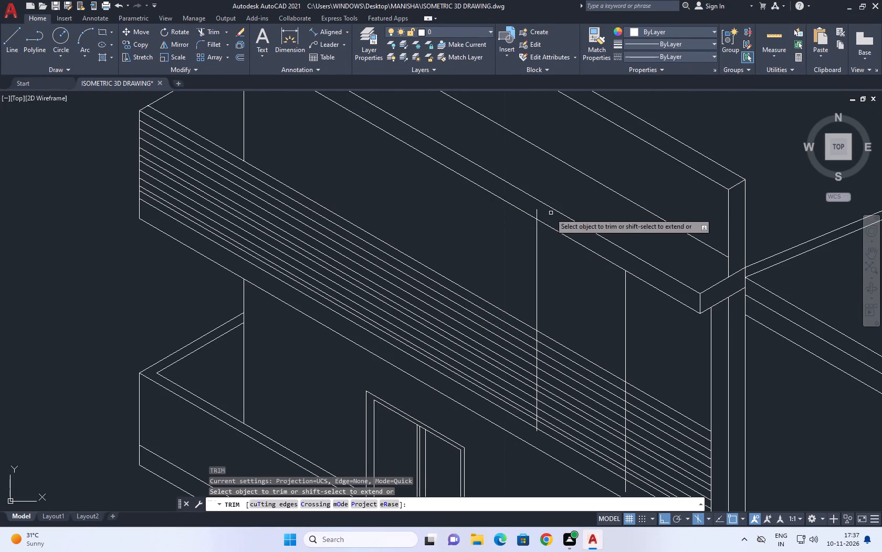
click(539, 214)
click(528, 207)
scroll(585, 259, down, 2)
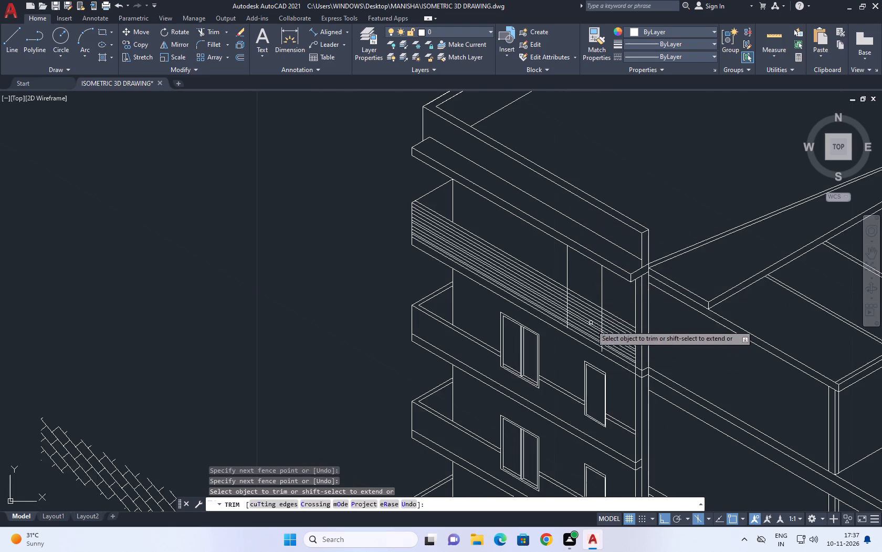
scroll(600, 349, up, 5)
click(603, 354)
click(569, 346)
scroll(293, 186, down, 2)
scroll(283, 168, up, 5)
click(246, 175)
click(177, 158)
scroll(296, 206, down, 4)
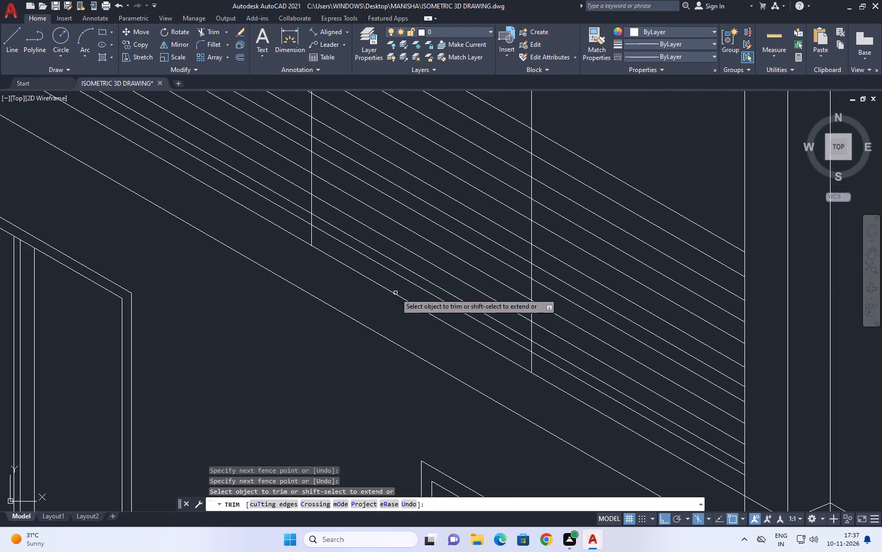
key(Escape)
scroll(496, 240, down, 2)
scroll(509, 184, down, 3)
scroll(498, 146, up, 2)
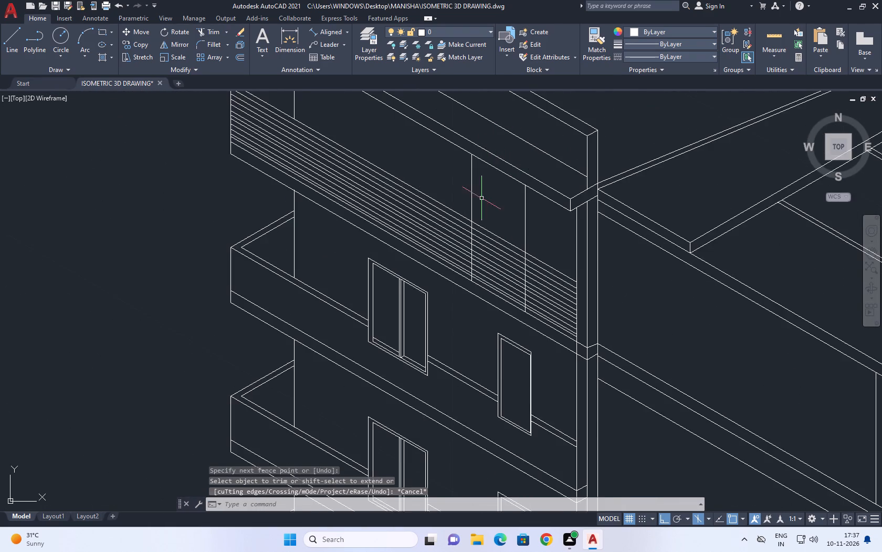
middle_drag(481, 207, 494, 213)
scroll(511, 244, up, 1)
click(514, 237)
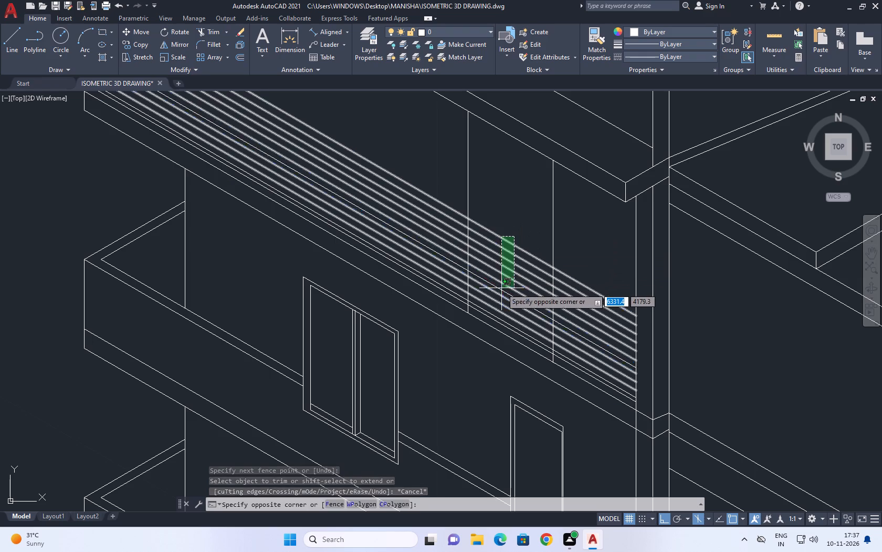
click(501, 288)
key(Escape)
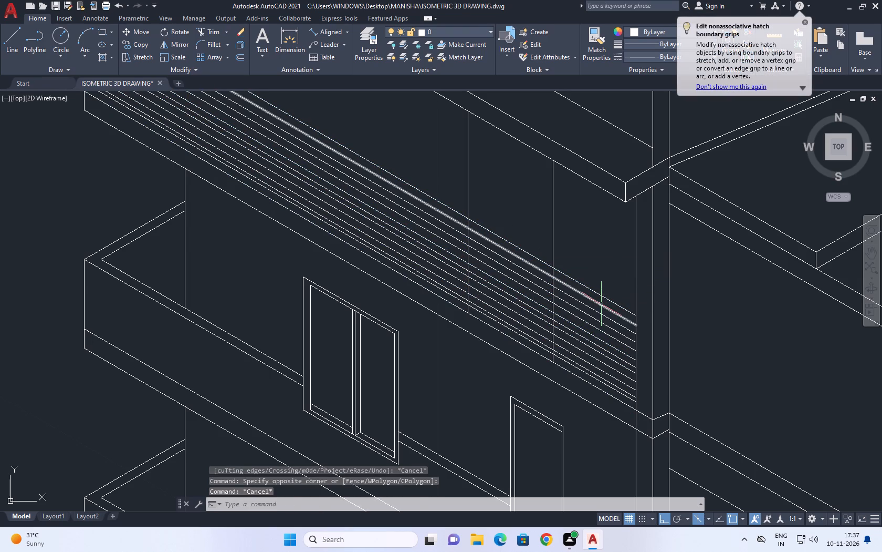
Trim the parapet cladding lines between the two vertical lines and from there to the column.
key(t)
key(r)
key(space)
click(608, 292)
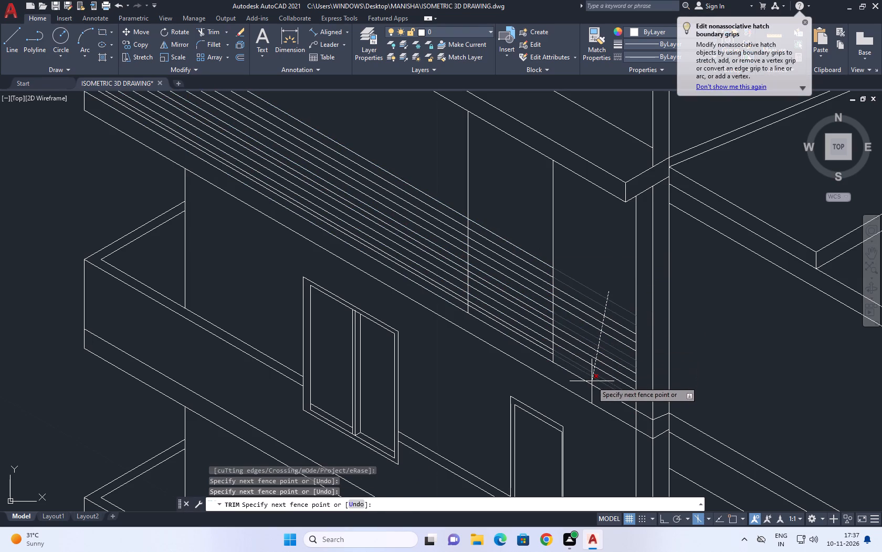
click(592, 381)
drag(519, 225, 517, 231)
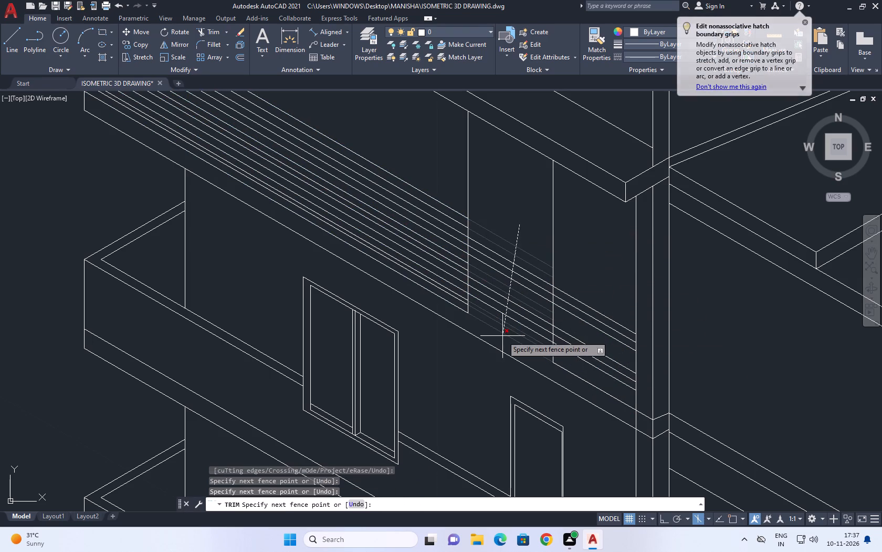
click(512, 333)
key(Escape)
Stretch the lower column-side corner of the parapet hatch up to where the parapet line meets the column edge.
scroll(590, 340, up, 2)
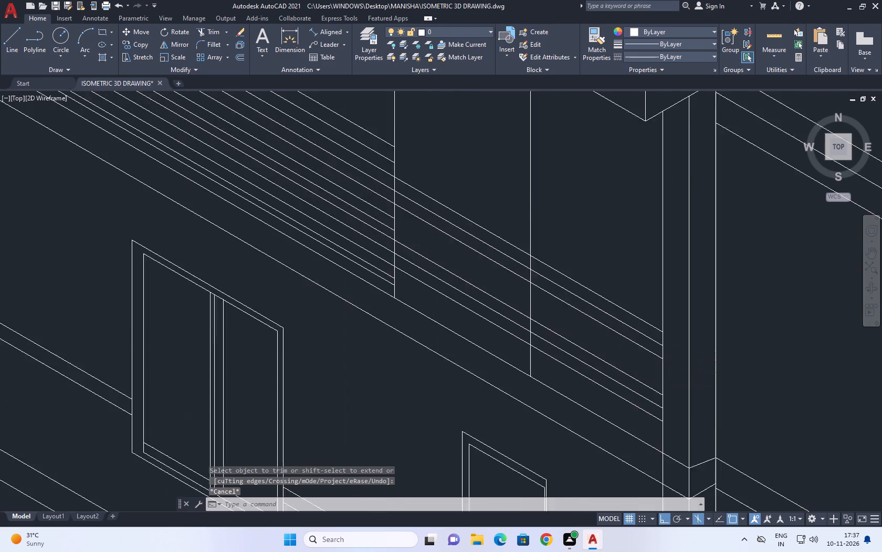
click(623, 262)
click(583, 339)
scroll(684, 379, down, 2)
scroll(694, 447, up, 5)
scroll(677, 389, up, 3)
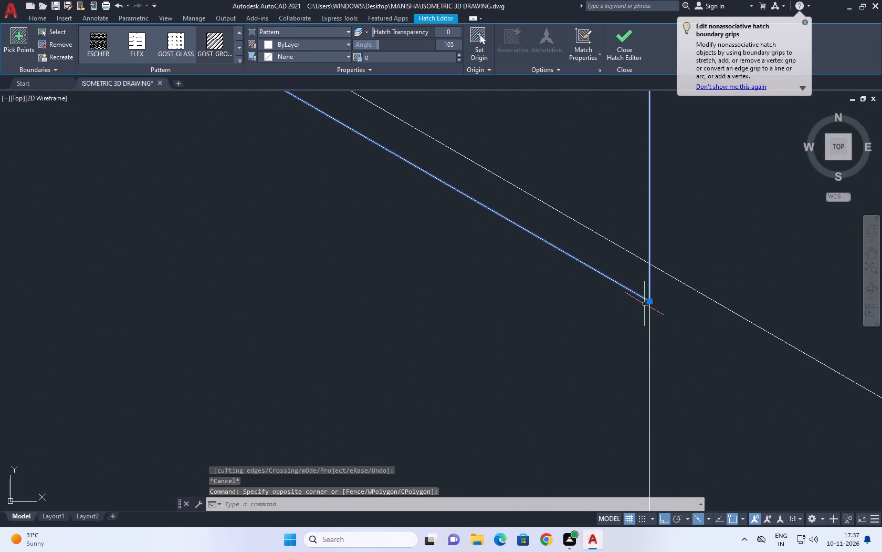
click(648, 302)
click(647, 264)
Stretch the column-side edge of the parapet hatch back to the vertical line farther from the column.
scroll(648, 264, down, 4)
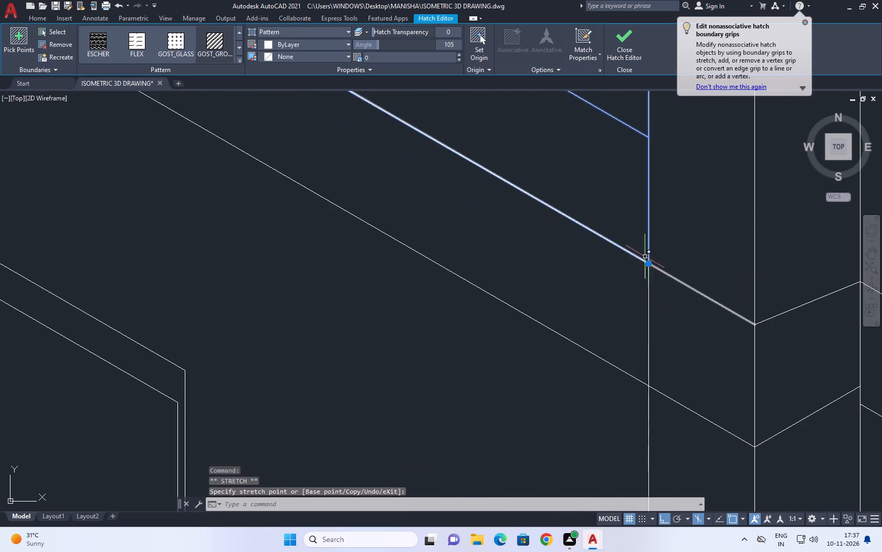
middle_drag(597, 205, 655, 368)
scroll(655, 368, down, 4)
scroll(653, 326, up, 2)
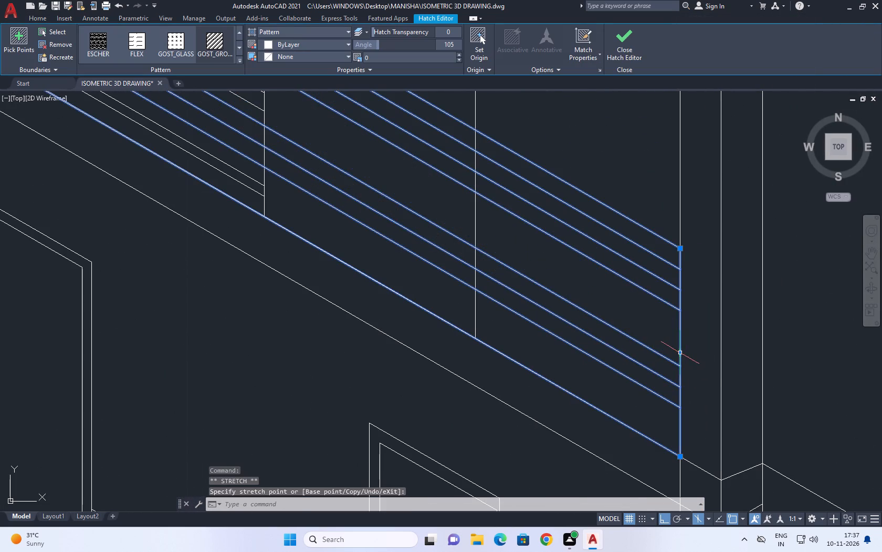
click(681, 354)
scroll(675, 346, down, 2)
scroll(512, 257, up, 3)
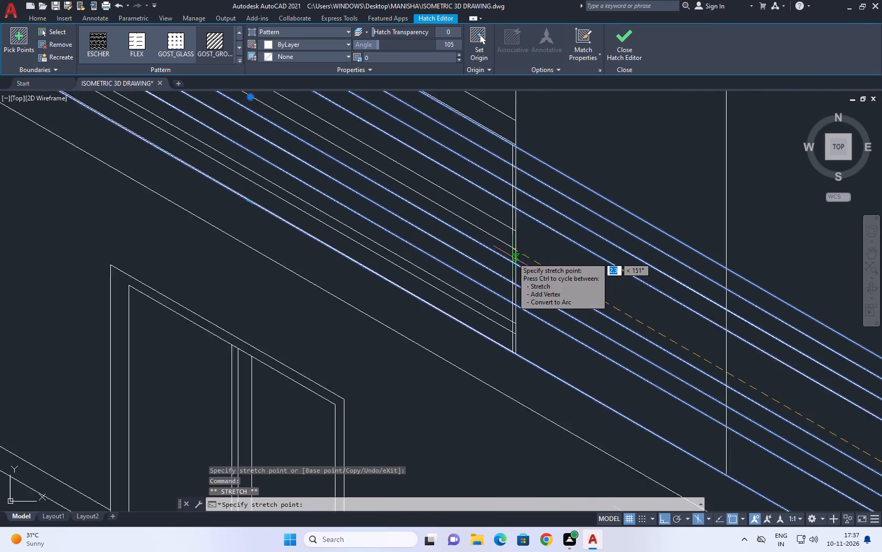
scroll(518, 248, up, 4)
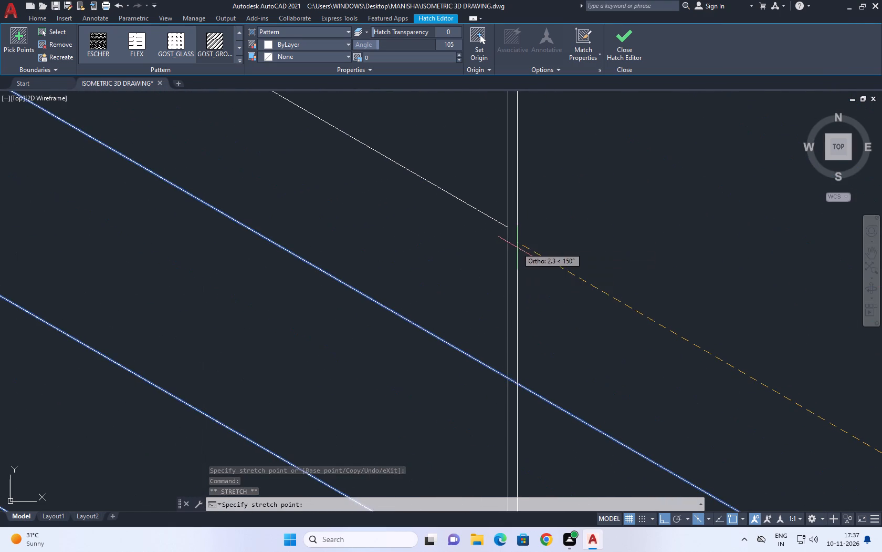
click(508, 238)
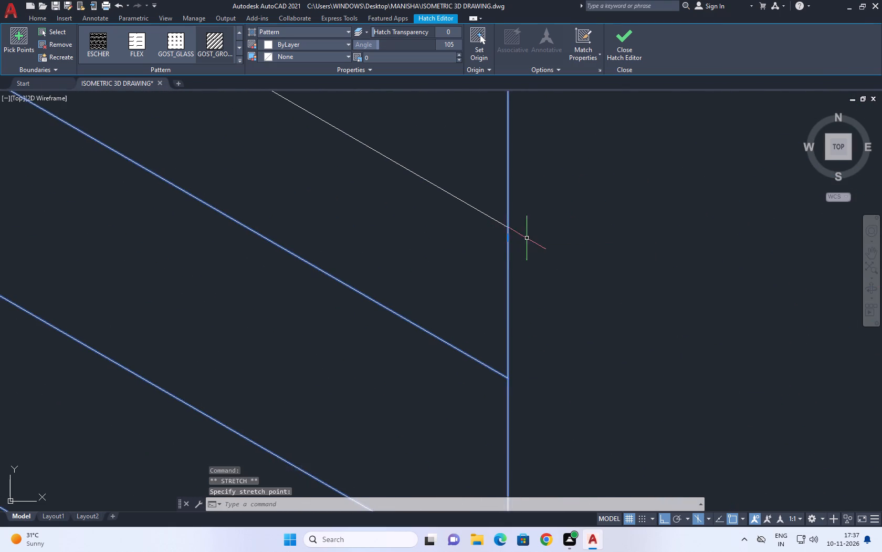
scroll(527, 238, down, 16)
key(Escape)
key(Escape)
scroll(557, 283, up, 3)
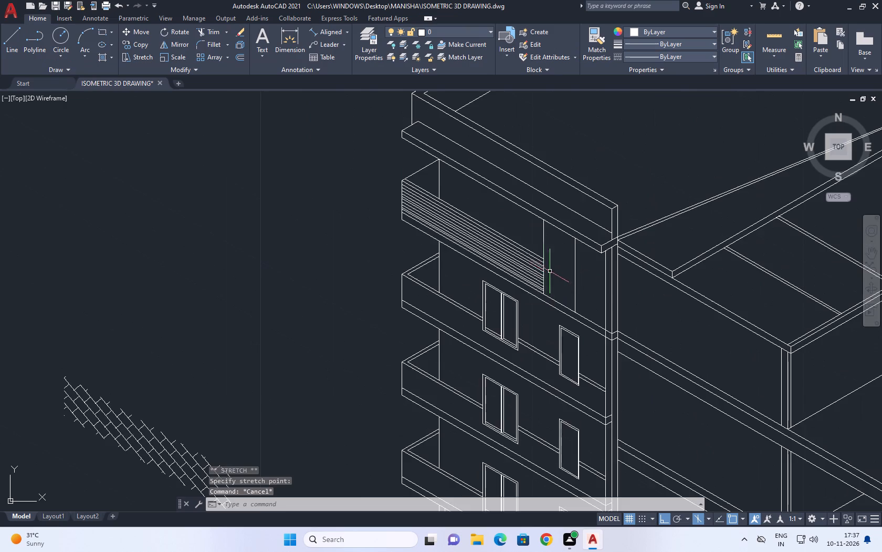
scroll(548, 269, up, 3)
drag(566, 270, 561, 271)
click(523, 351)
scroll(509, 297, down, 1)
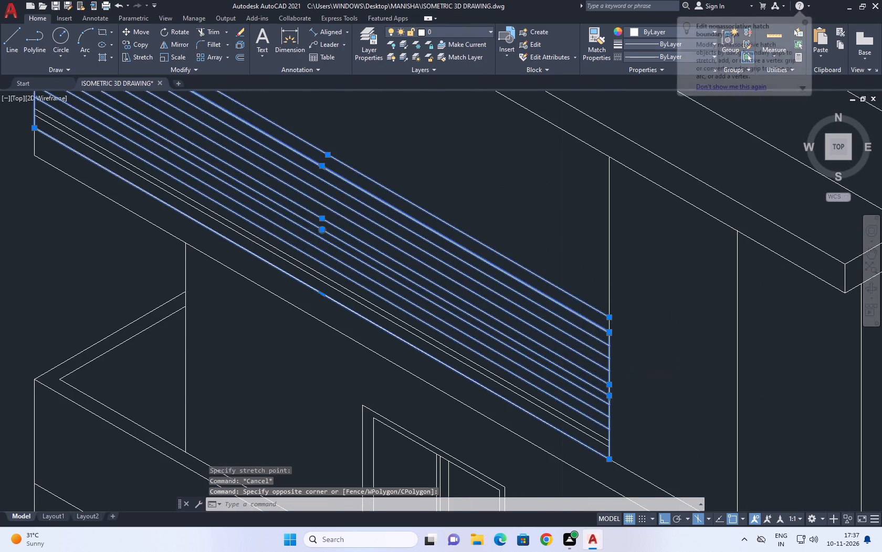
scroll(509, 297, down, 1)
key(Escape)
Hatch the tall panel between the two vertical lines on the top balcony.
scroll(509, 297, down, 1)
middle_click(524, 302)
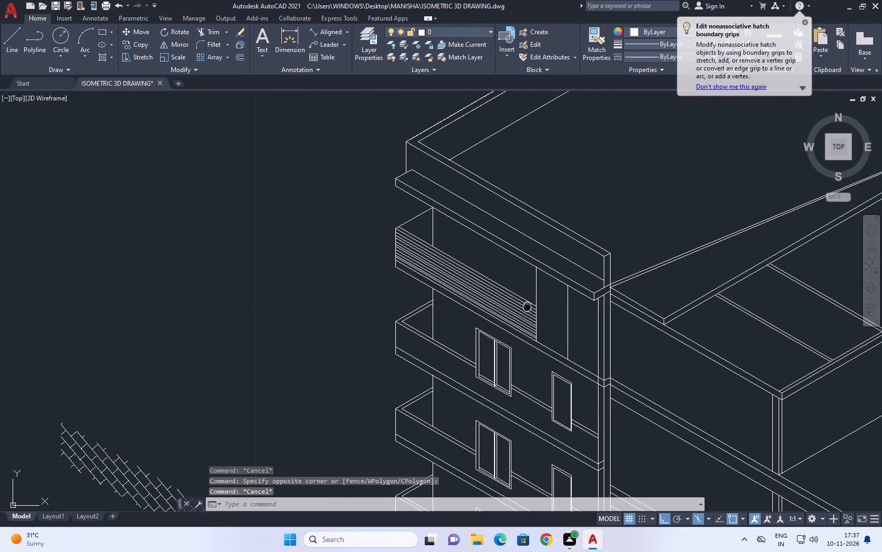
scroll(535, 322, up, 1)
middle_click(535, 322)
key(h)
key(space)
click(575, 313)
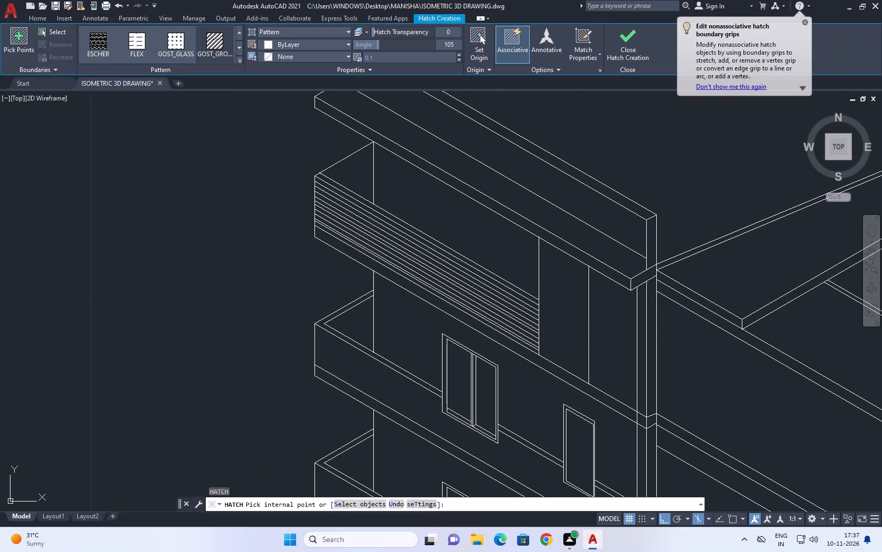
key(Escape)
Match the new panel hatch's properties to the sample brick hatch lying beside the building.
scroll(518, 272, down, 2)
middle_drag(548, 364, 526, 245)
text(MA)
key(space)
click(279, 289)
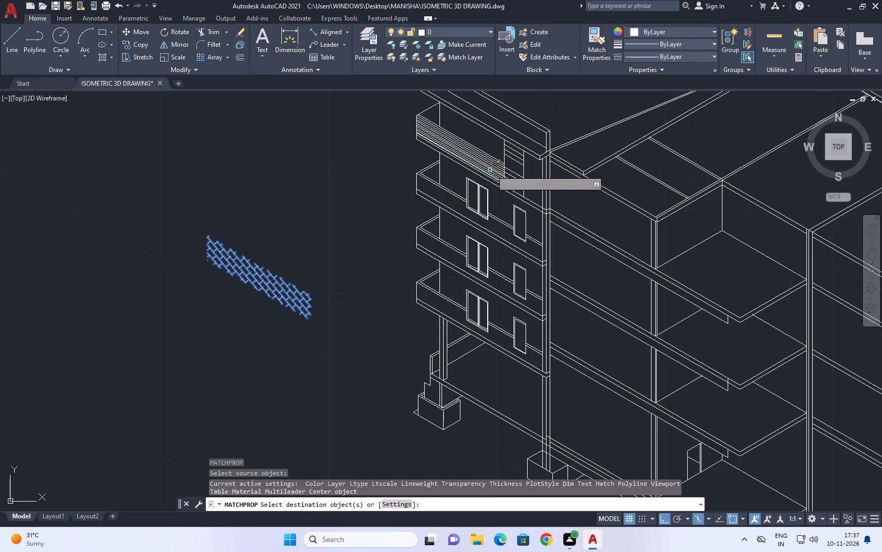
click(511, 174)
key(Escape)
Set the panel's brick hatch scale to 0.02.
scroll(502, 192, up, 2)
click(526, 155)
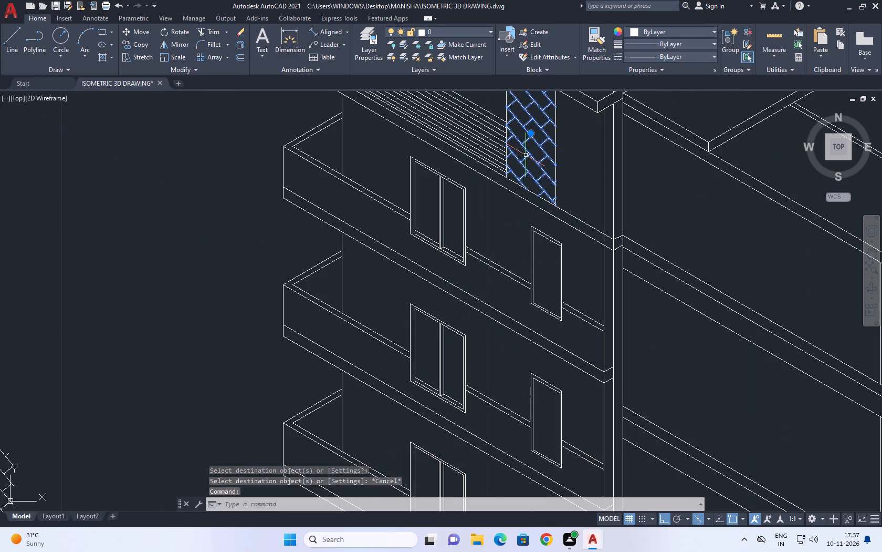
scroll(382, 59, down, 8)
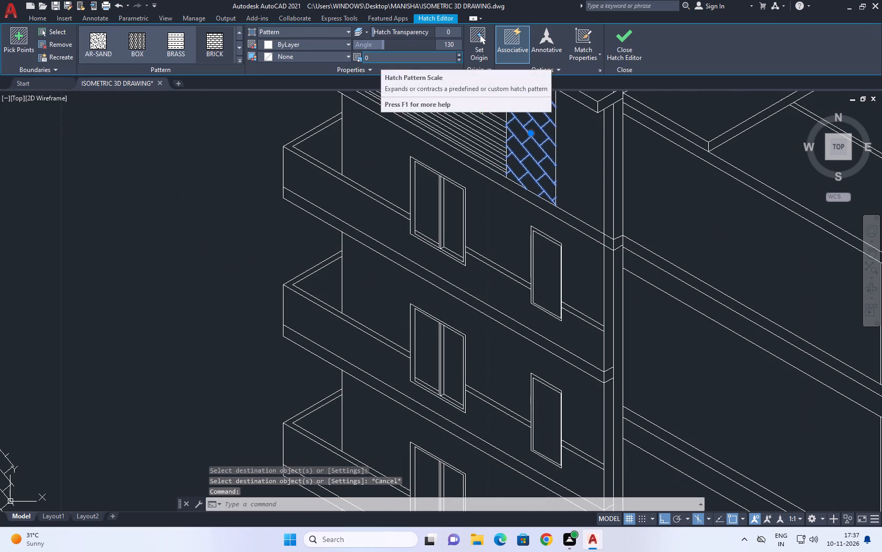
double_click(374, 59)
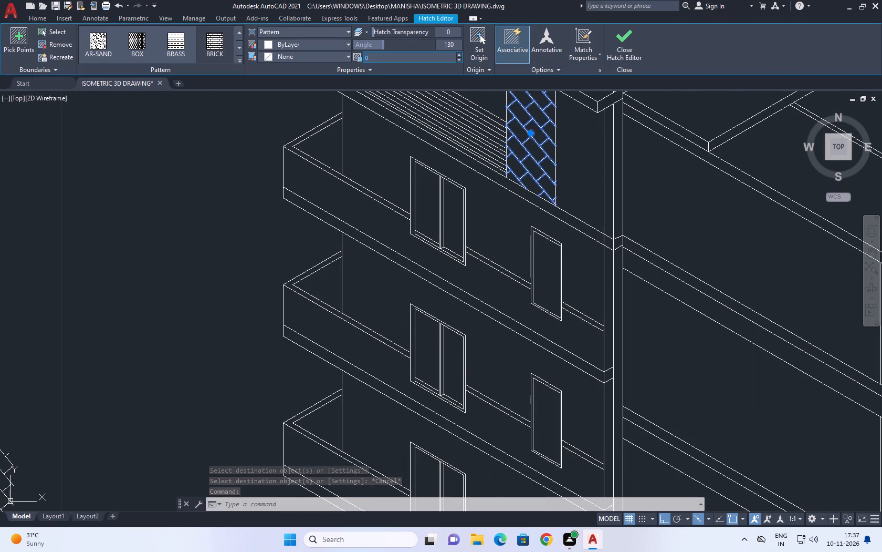
text(0.02)
key(Return)
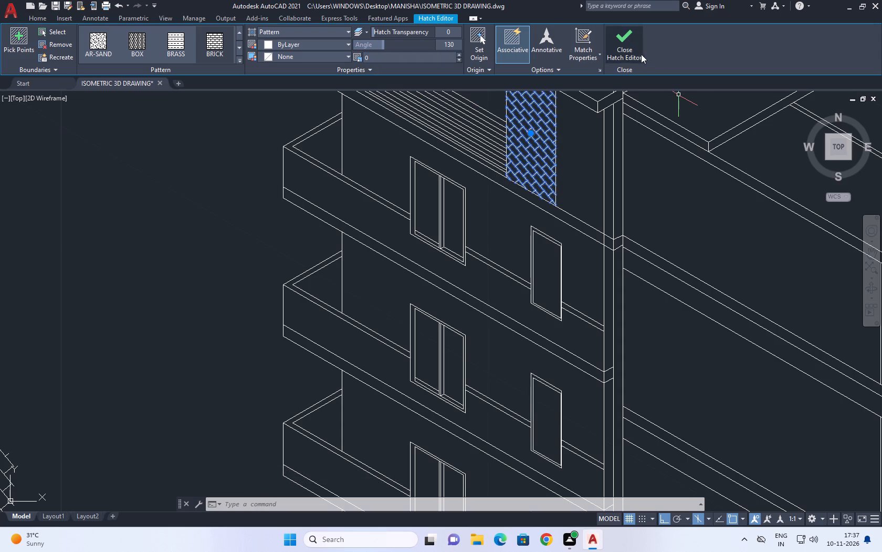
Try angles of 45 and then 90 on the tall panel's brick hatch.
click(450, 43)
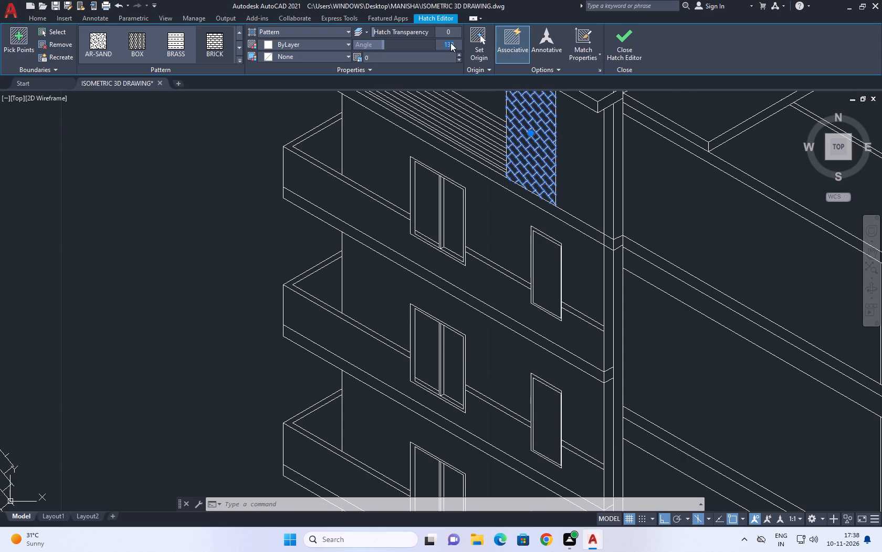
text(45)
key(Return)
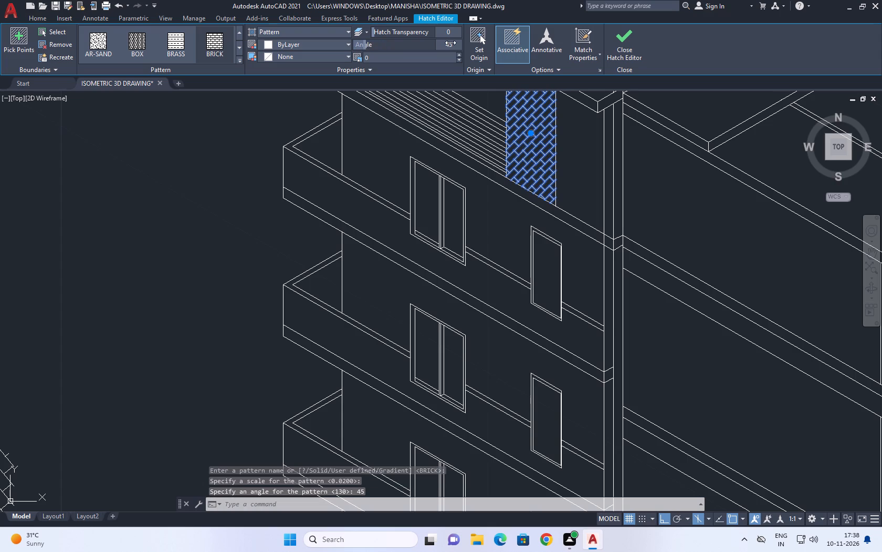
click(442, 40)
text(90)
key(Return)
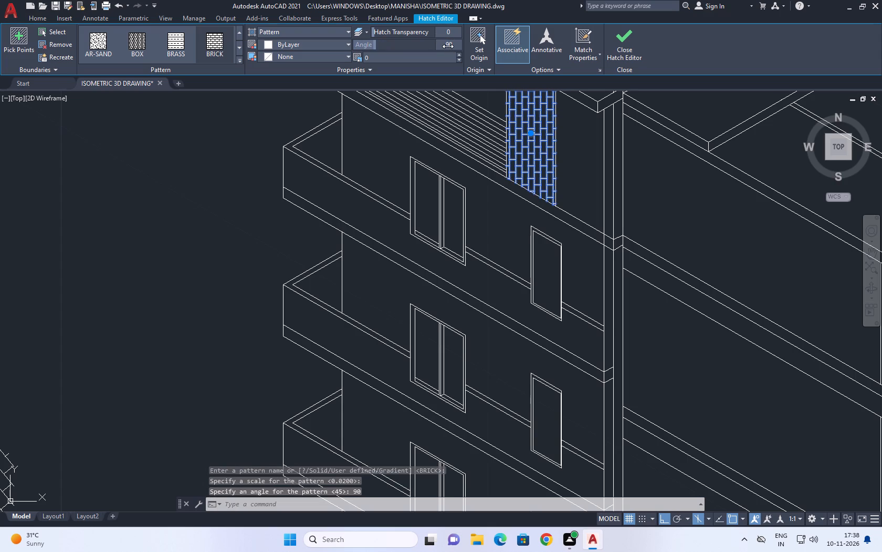
Set the tall panel's brick hatch angle to 180 and finish editing the hatch.
click(449, 47)
text(180)
key(Return)
click(613, 44)
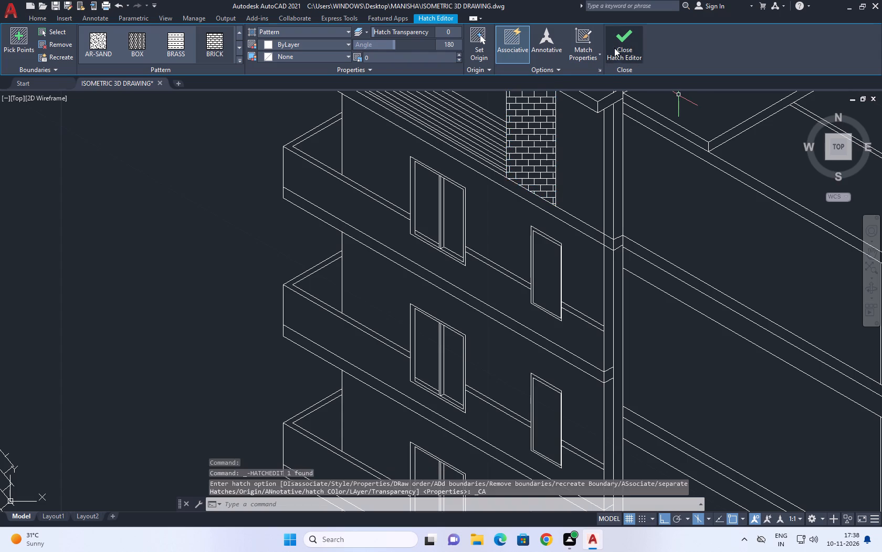
Erase the separate sloping line among the lowest cladding lines of the top balcony's parapet.
scroll(484, 202, down, 2)
middle_drag(467, 202, 524, 246)
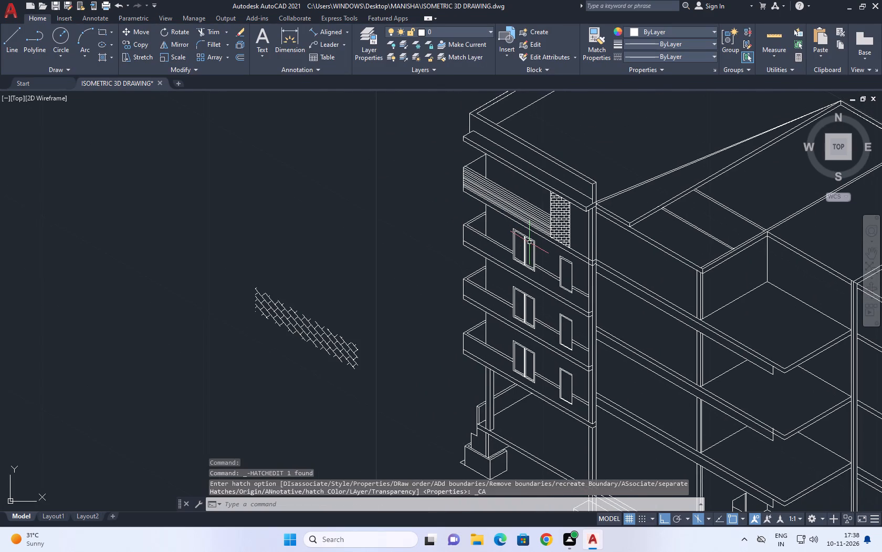
scroll(529, 227, up, 2)
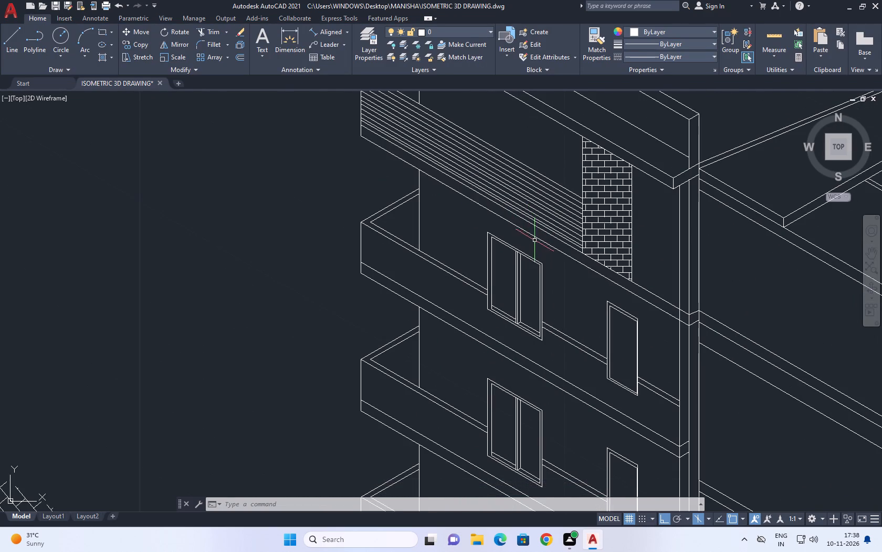
click(553, 230)
scroll(553, 230, up, 3)
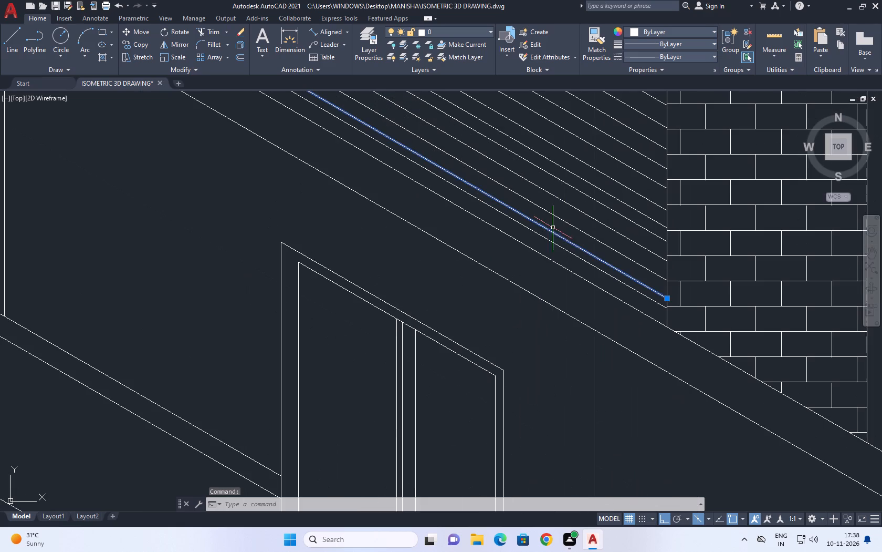
click(611, 275)
scroll(604, 273, down, 2)
key(Escape)
scroll(606, 265, up, 2)
click(603, 285)
click(601, 289)
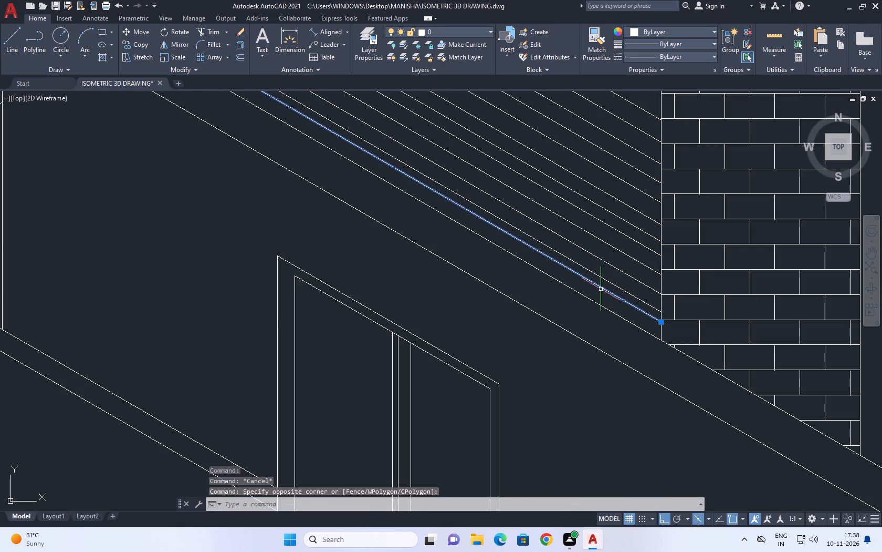
key(Delete)
Stretch the lower edge of the parapet's line hatch upward, leaving a wider plain strip along the base of the cladding.
scroll(611, 287, down, 3)
scroll(456, 192, up, 2)
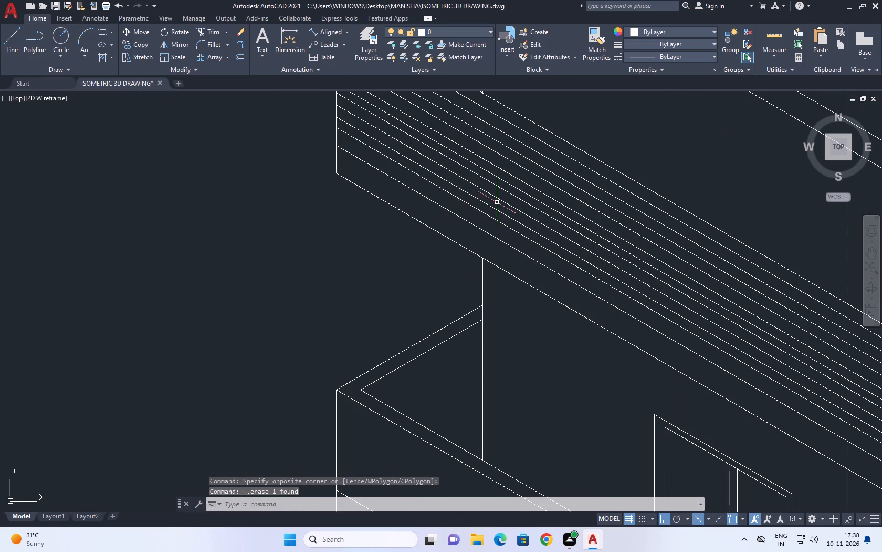
click(500, 203)
click(486, 211)
scroll(625, 315, up, 2)
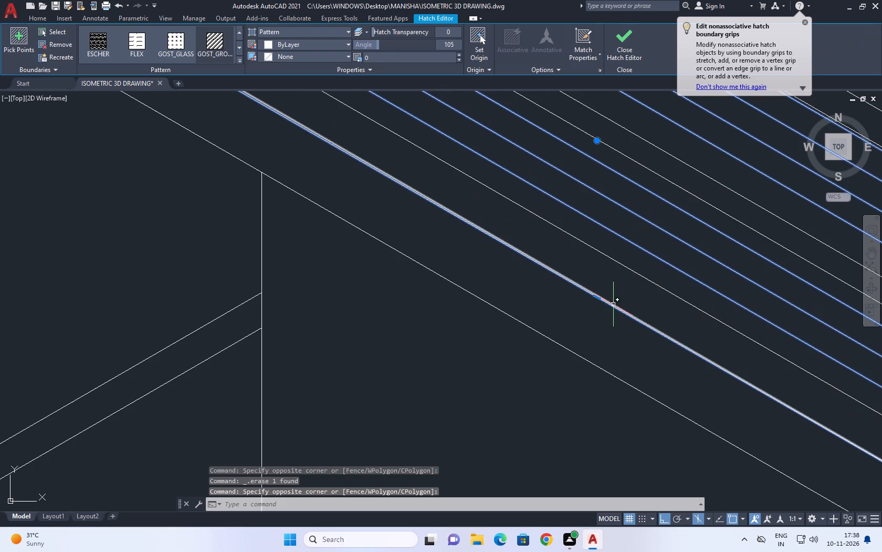
click(596, 298)
click(595, 249)
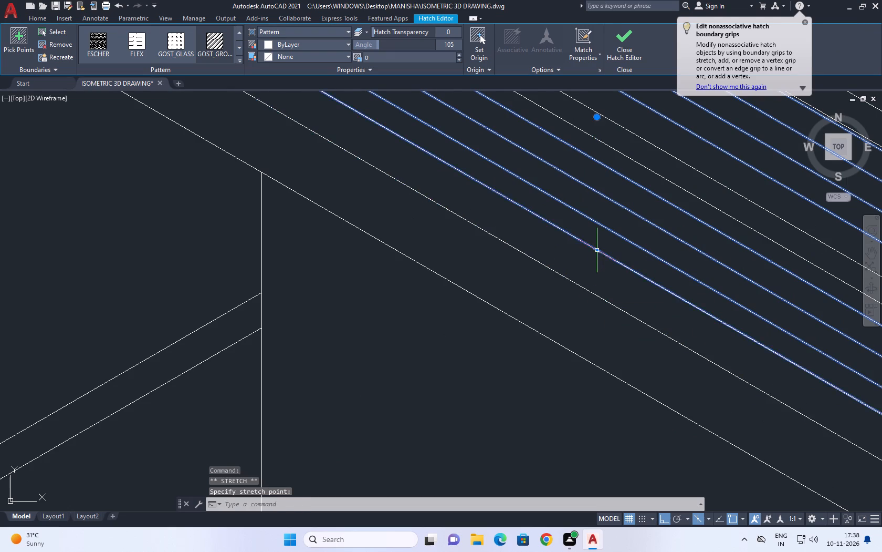
scroll(598, 211, down, 4)
key(Escape)
Hatch the narrow sloping strip below the parapet's cladding lines.
scroll(605, 212, up, 4)
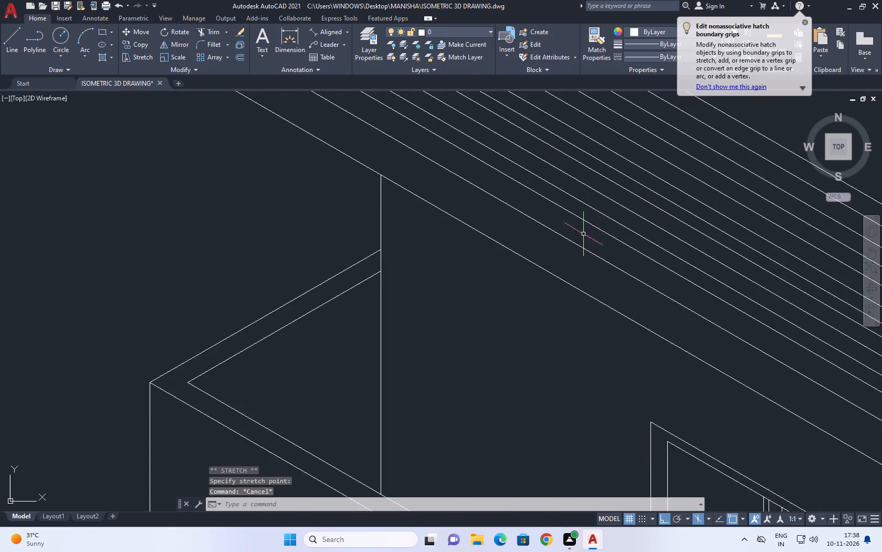
middle_drag(581, 234, 523, 282)
key(h)
key(space)
click(520, 279)
scroll(513, 270, down, 3)
key(Escape)
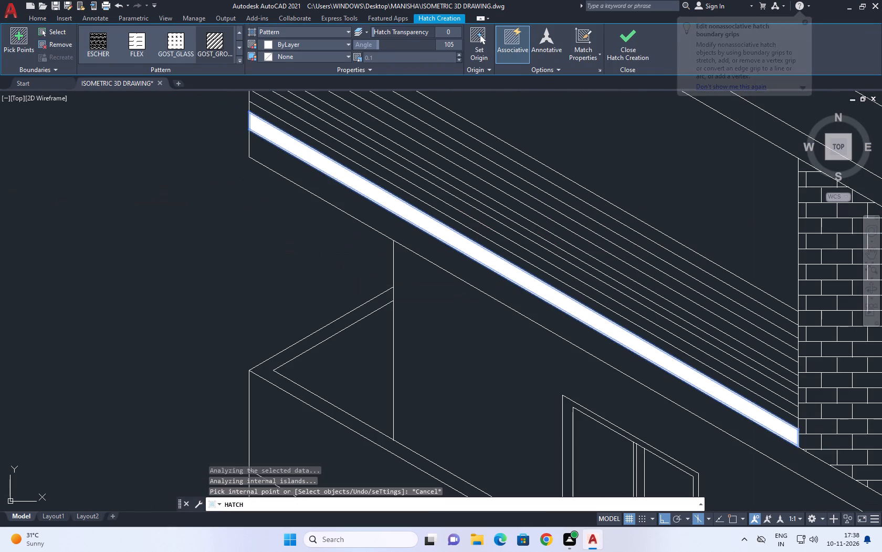
Match the sloping strip's hatch properties to the tall panel's brick hatch.
text(MA)
key(space)
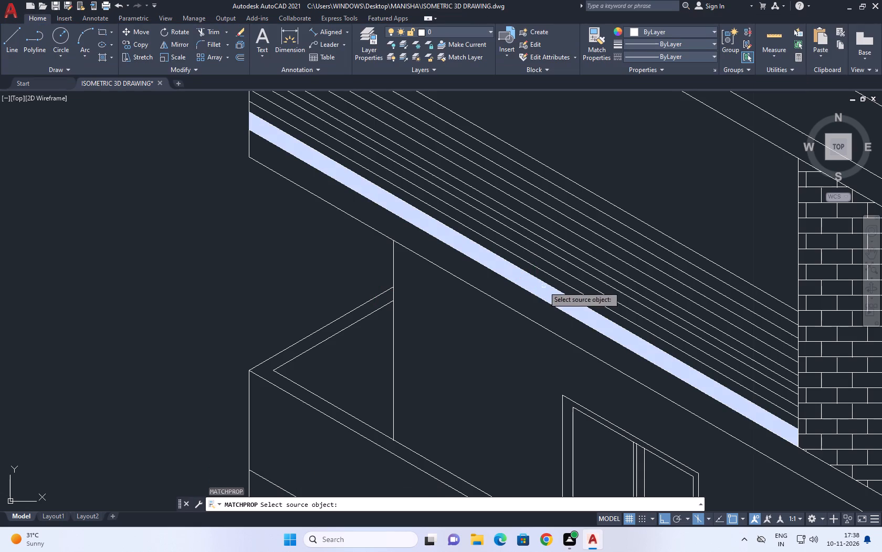
scroll(623, 292, down, 2)
click(721, 312)
scroll(667, 325, up, 2)
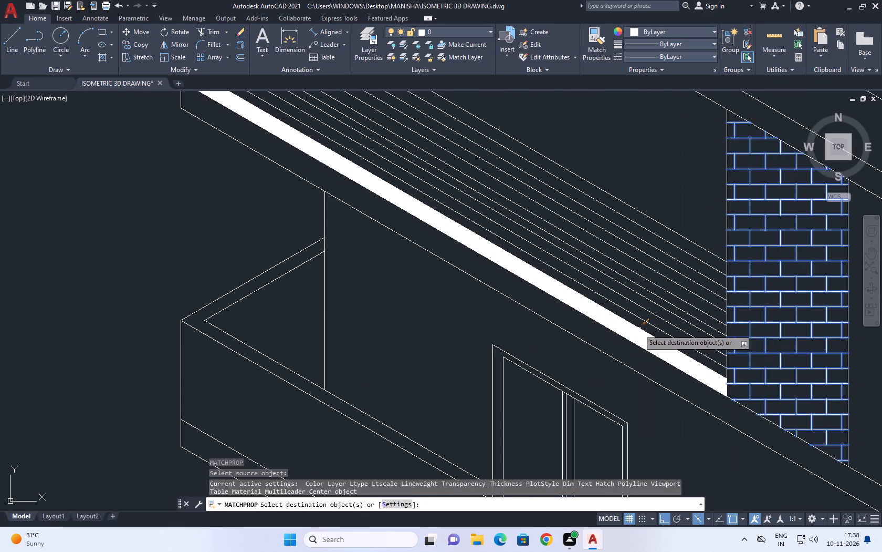
click(632, 330)
scroll(534, 287, down, 3)
key(Escape)
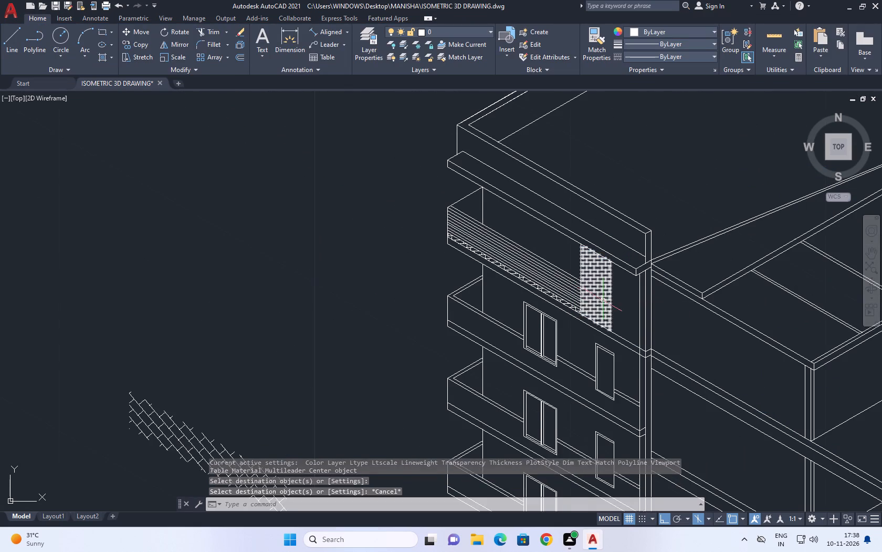
Copy the brick panel's column-side vertical line a short distance toward the column.
middle_drag(603, 300, 541, 274)
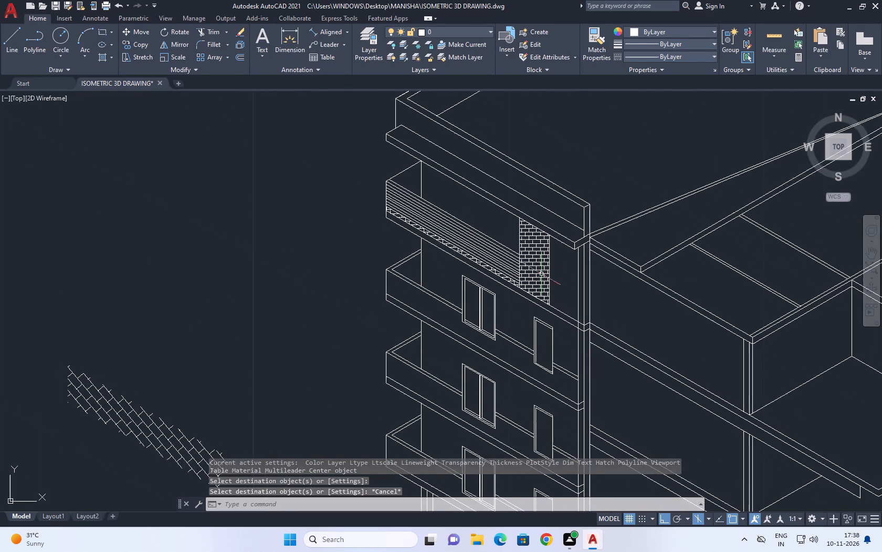
scroll(547, 268, up, 3)
click(551, 257)
middle_drag(558, 247, 507, 290)
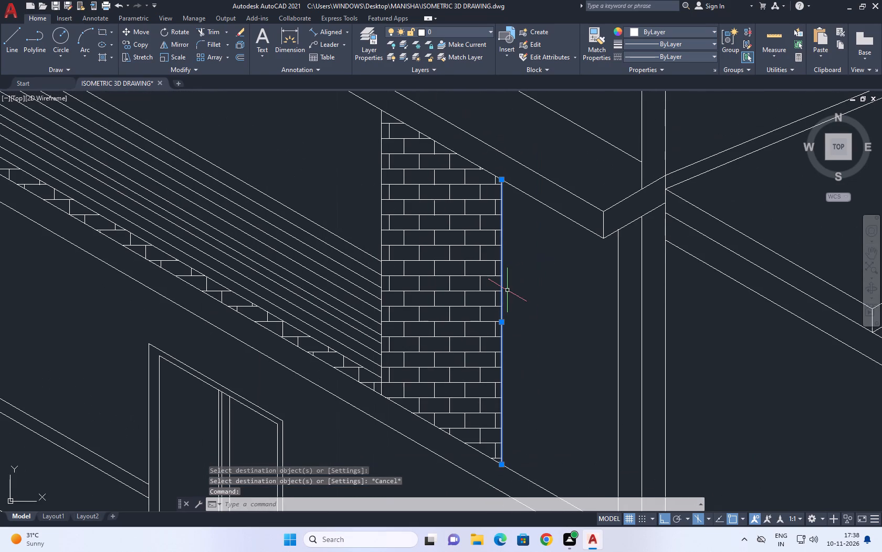
key(c)
key(o)
key(space)
scroll(515, 177, up, 2)
click(477, 186)
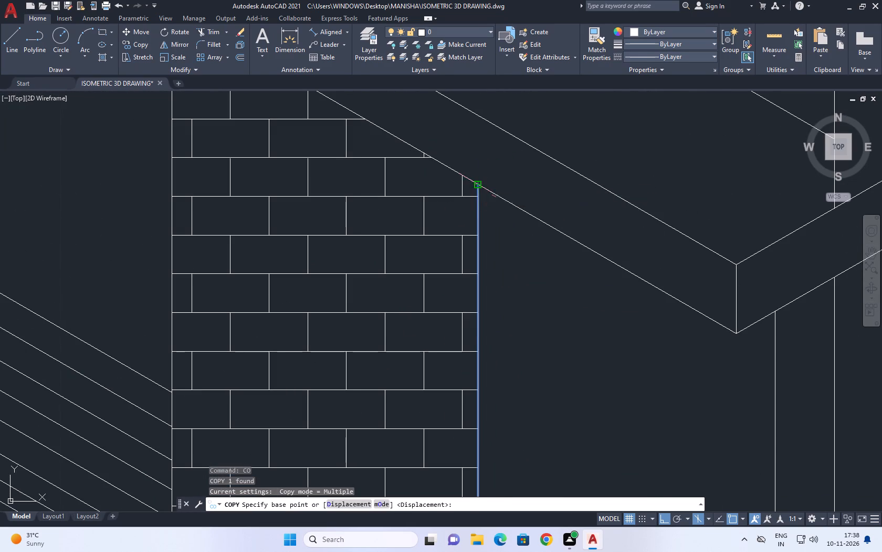
click(501, 177)
key(Escape)
scroll(539, 141, down, 3)
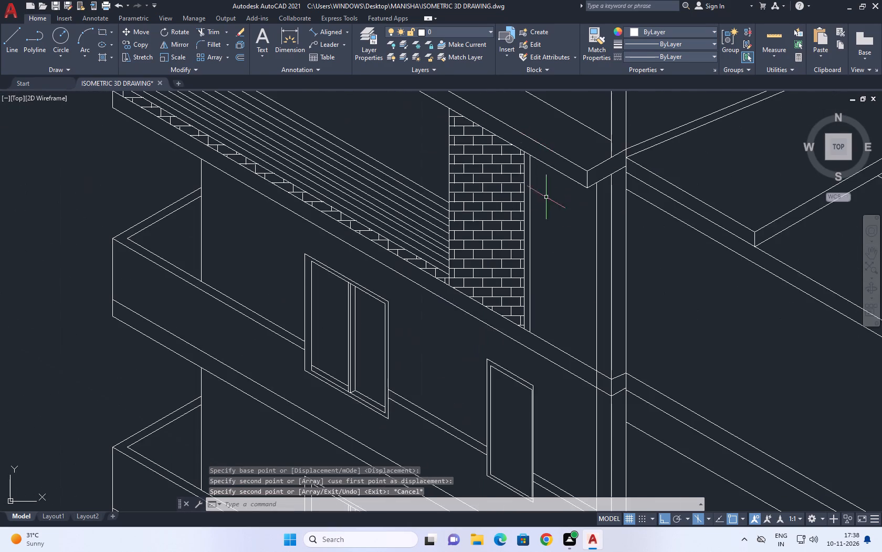
Draw a short 30° isometric line from the foot of the panel's original column-side edge across the copied vertical line.
scroll(533, 314, up, 2)
middle_drag(528, 320, 530, 326)
text(L)
key(space)
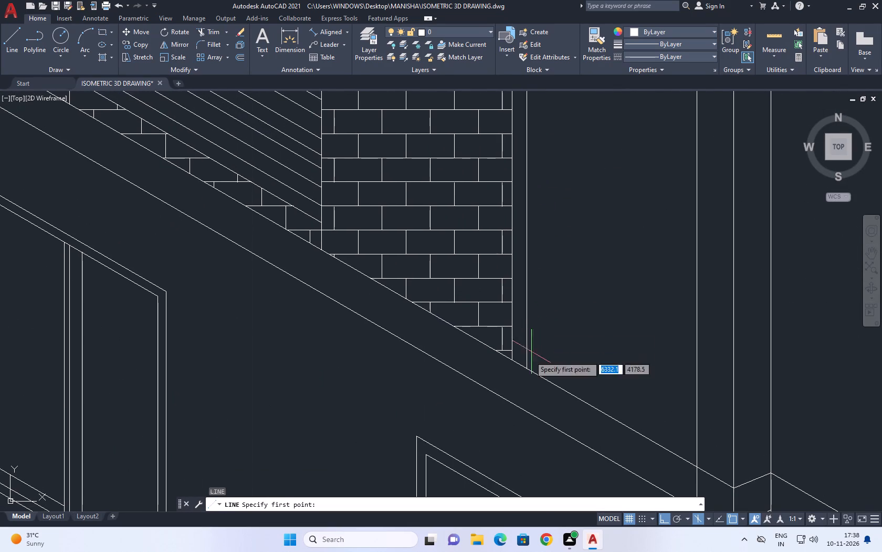
scroll(618, 403, up, 2)
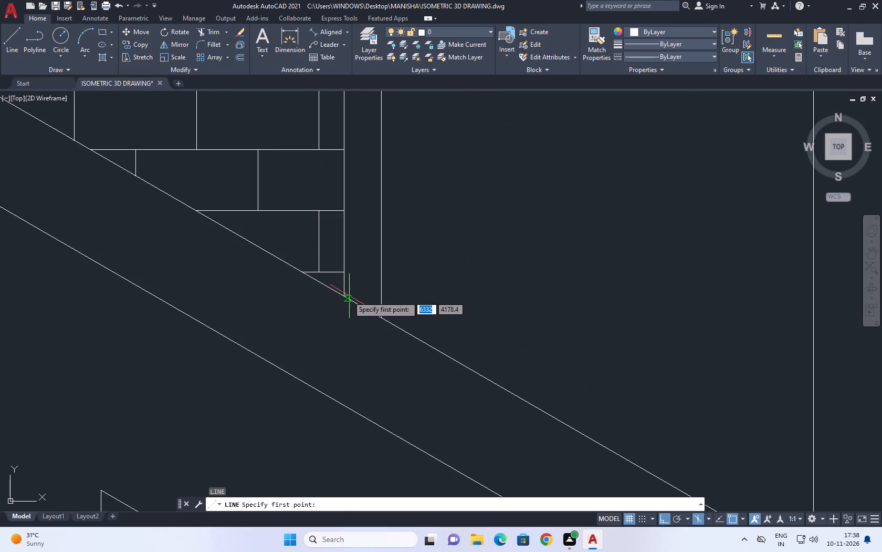
click(346, 296)
key(F5)
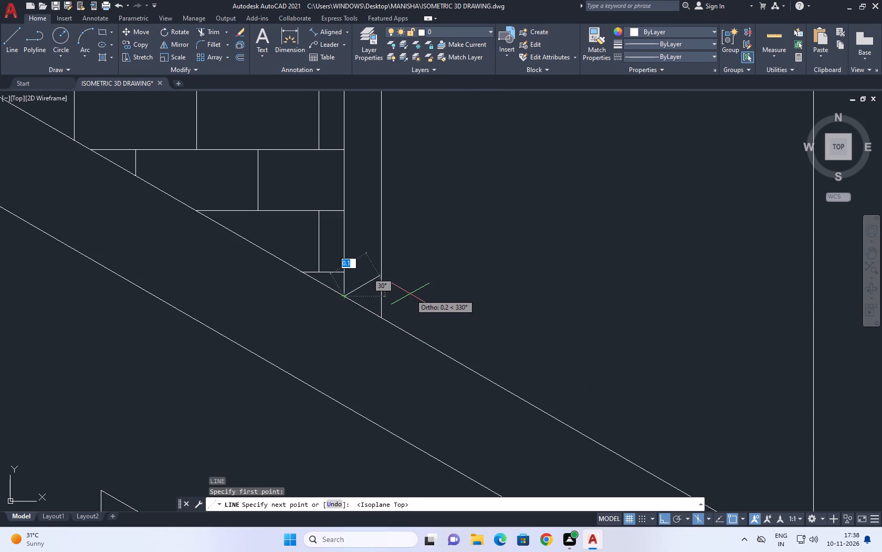
click(464, 291)
key(Escape)
Trim the copied vertical line below the short sloping line, and the sloping line's overhang beyond that vertical.
middle_drag(406, 281, 419, 329)
key(t)
key(r)
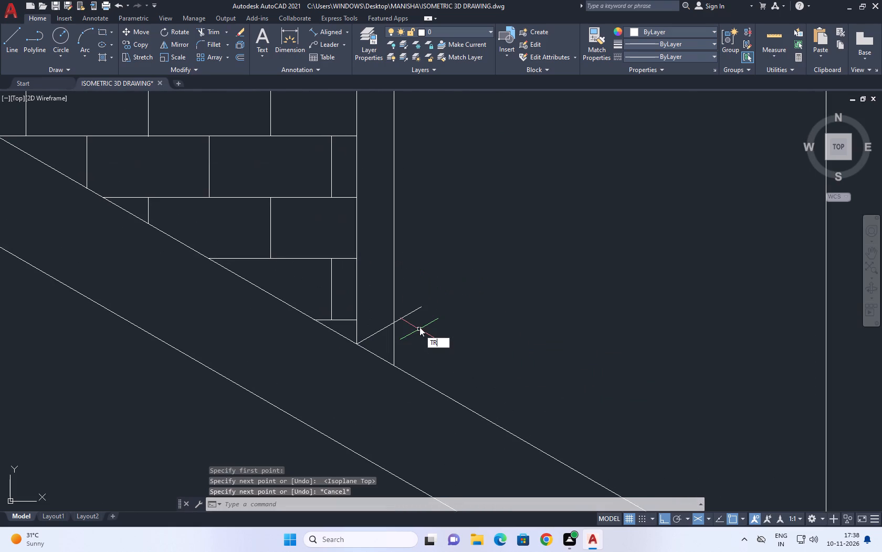
key(space)
click(395, 335)
click(409, 305)
drag(418, 324, 418, 334)
scroll(437, 319, down, 5)
key(Escape)
Hatch the narrow side face between the brick panel's two column-side vertical lines, with angle 105 and scale 0.1.
middle_drag(412, 223, 440, 294)
text(H)
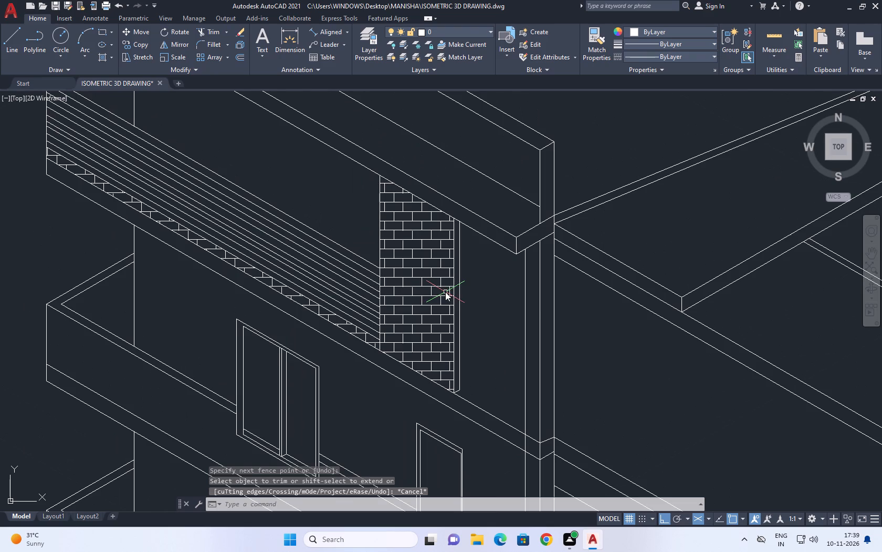
key(space)
scroll(456, 291, up, 1)
click(456, 290)
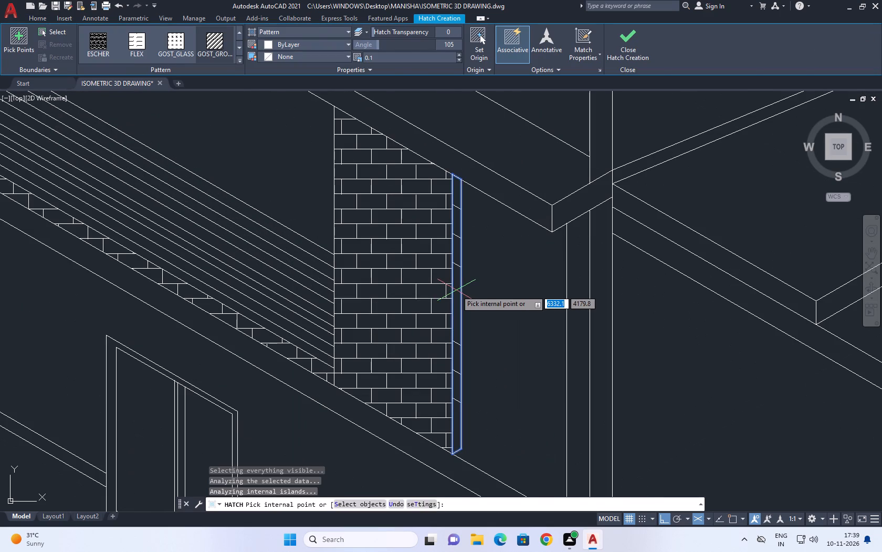
key(Escape)
Delete the sample brick hatch lying beside the building.
scroll(464, 256, down, 1)
scroll(471, 330, down, 2)
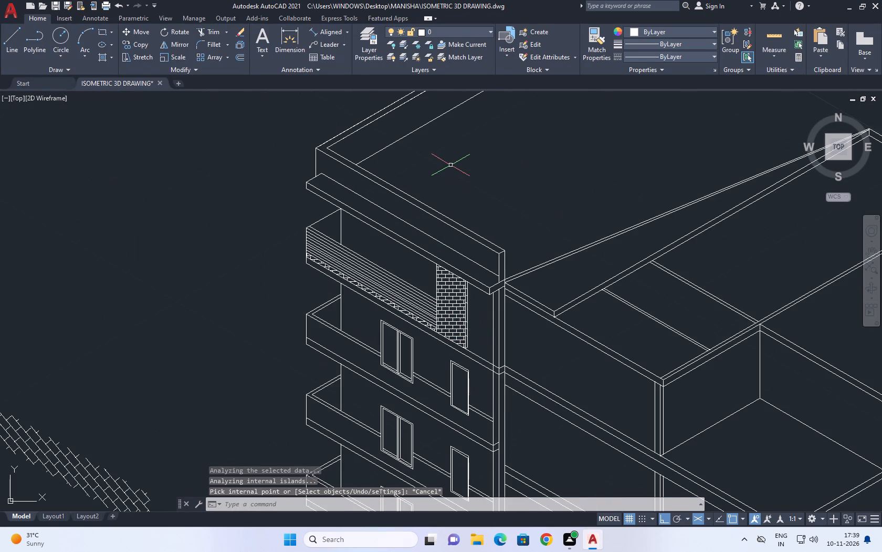
scroll(463, 303, down, 2)
middle_drag(523, 293, 543, 220)
scroll(406, 301, up, 1)
drag(368, 352, 331, 323)
click(272, 282)
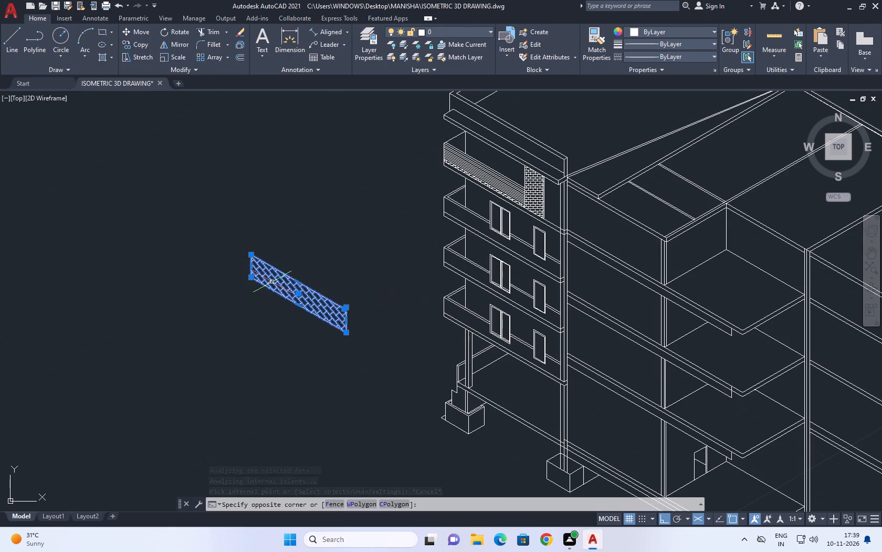
key(Escape)
drag(357, 346, 348, 335)
drag(285, 280, 278, 276)
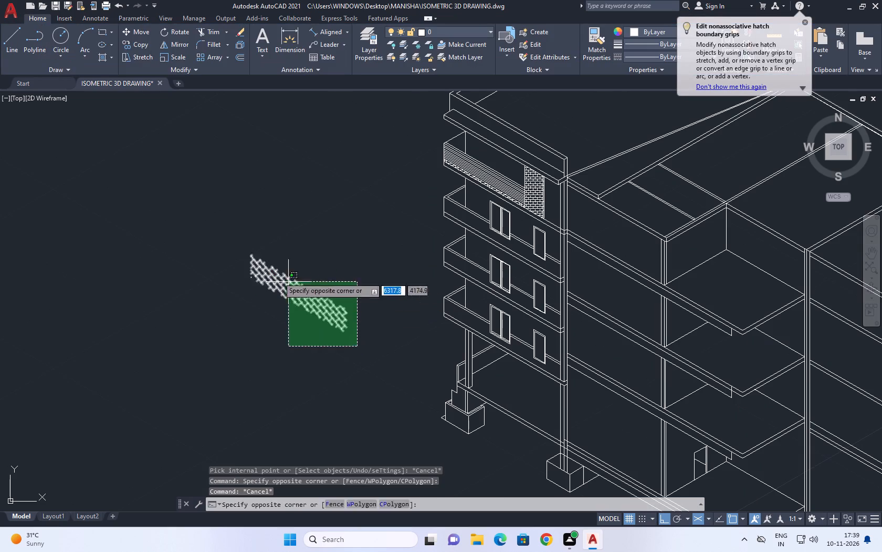
drag(278, 276, 276, 276)
key(Delete)
Save the drawing as ISOMETRIC 3D DRAWING in the MANISHA folder, replacing the existing file.
click(6, 9)
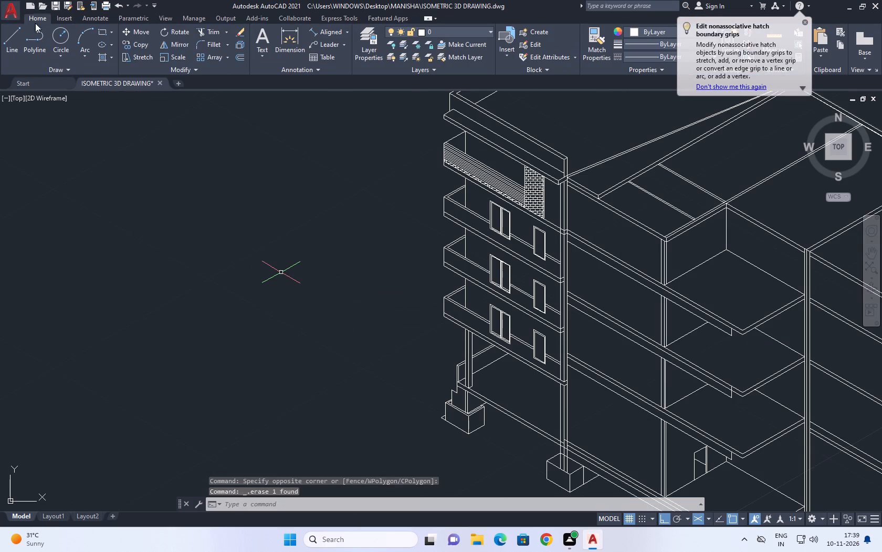
click(40, 139)
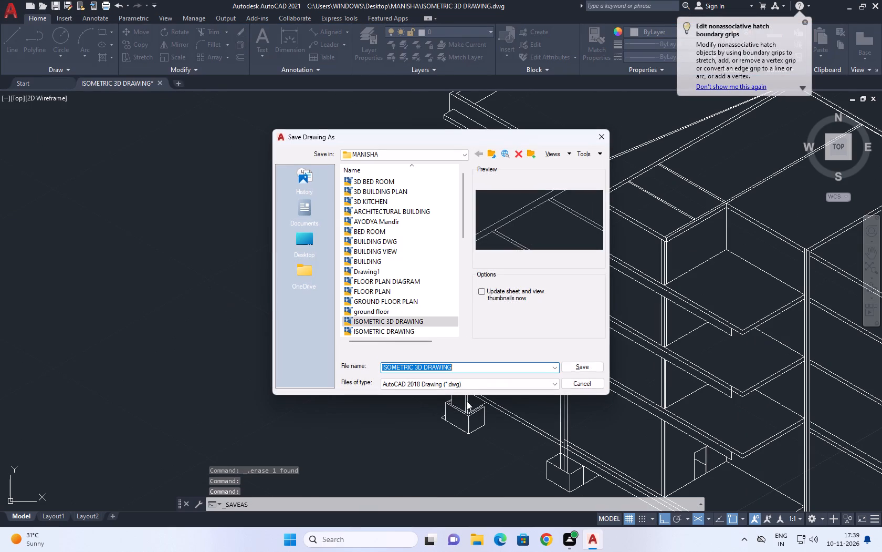
click(582, 362)
click(423, 294)
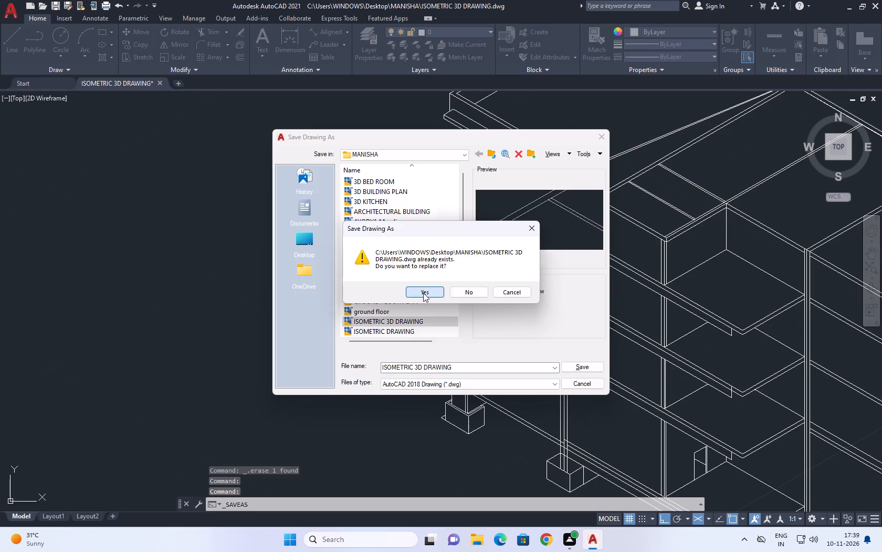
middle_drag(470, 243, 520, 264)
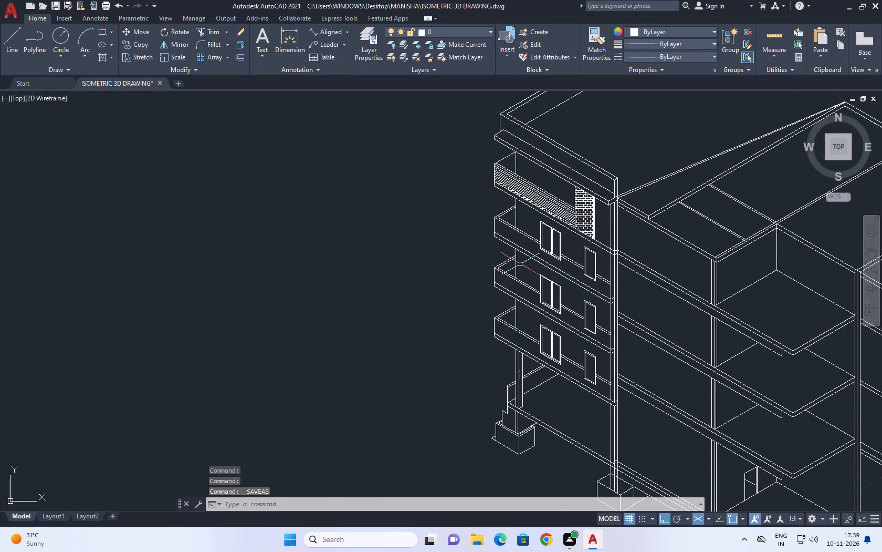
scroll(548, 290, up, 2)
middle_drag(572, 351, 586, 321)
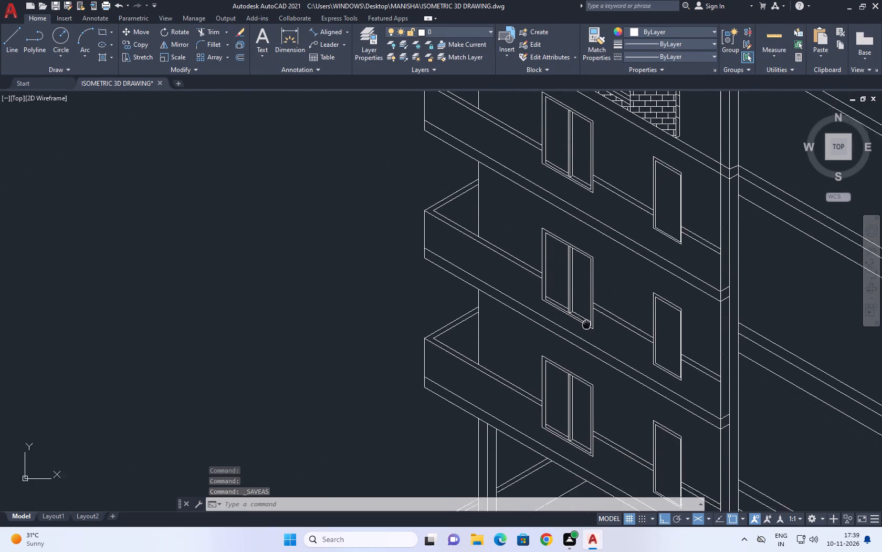
Draw a vertical line in the right isoplane from the narrow window's lower outer corner across the parapet base line, second balcony from the bottom.
middle_drag(586, 321, 579, 290)
middle_drag(642, 314, 644, 319)
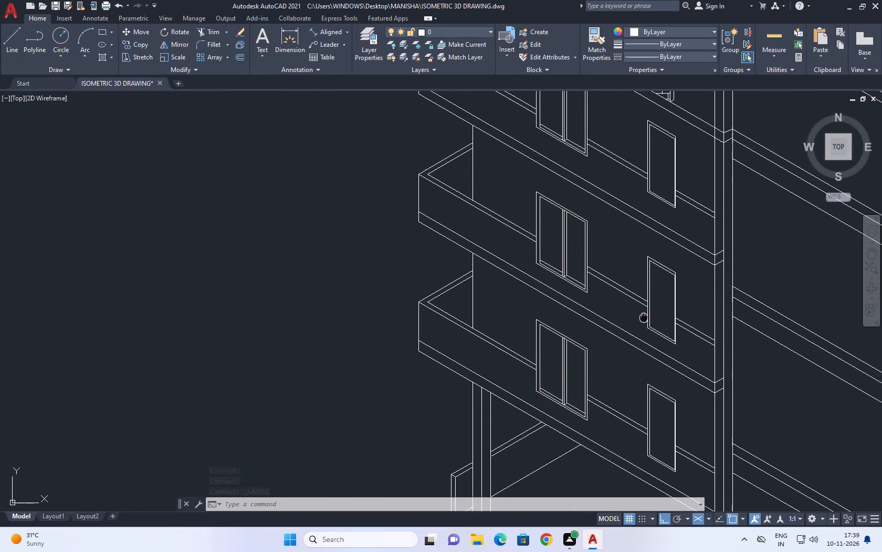
middle_drag(644, 319, 648, 324)
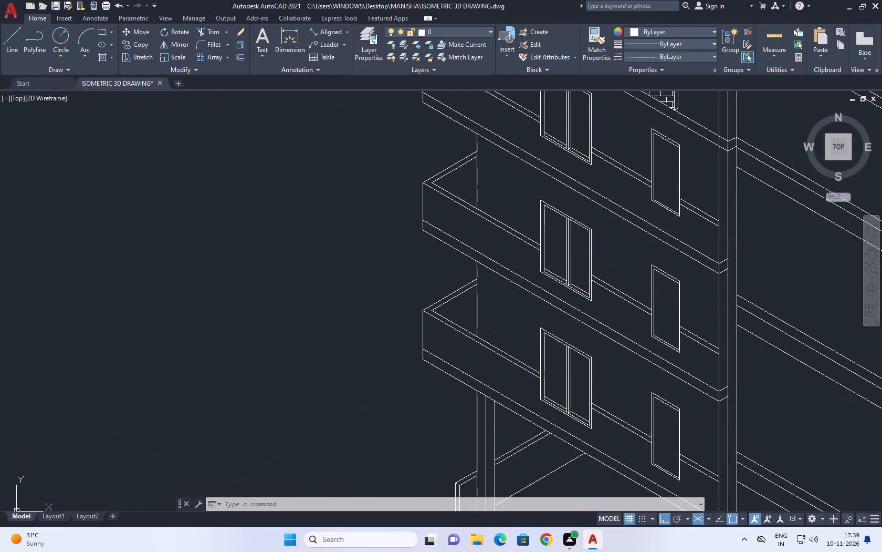
text(L)
key(space)
scroll(655, 339, up, 2)
middle_drag(649, 326, 673, 287)
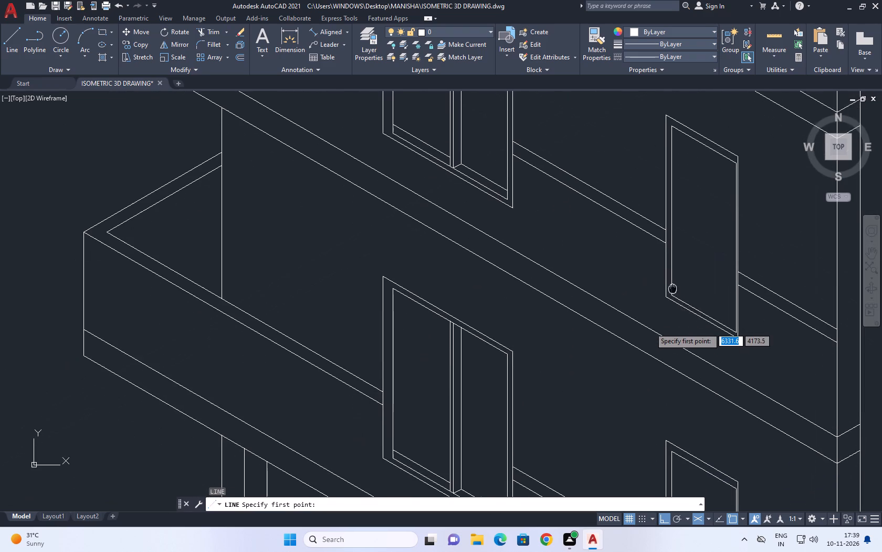
middle_drag(673, 287, 673, 285)
scroll(667, 310, up, 1)
click(664, 283)
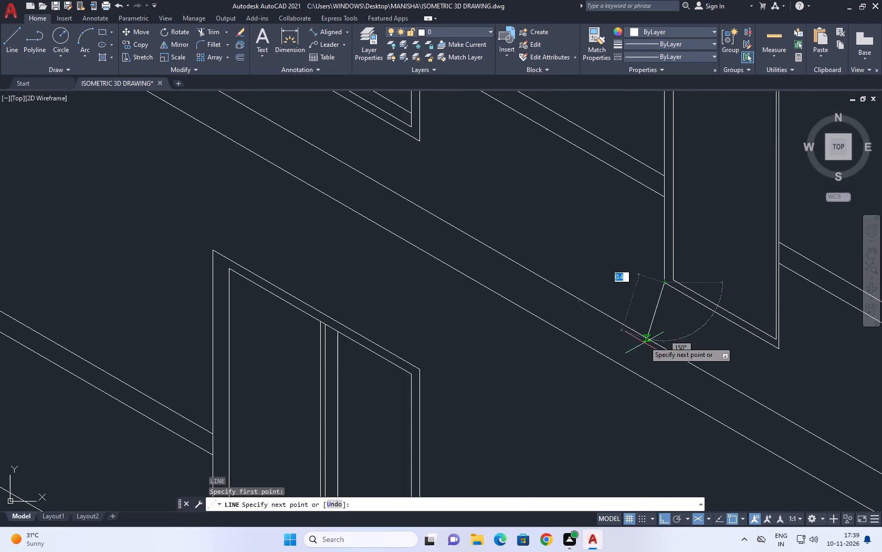
key(F5)
click(642, 393)
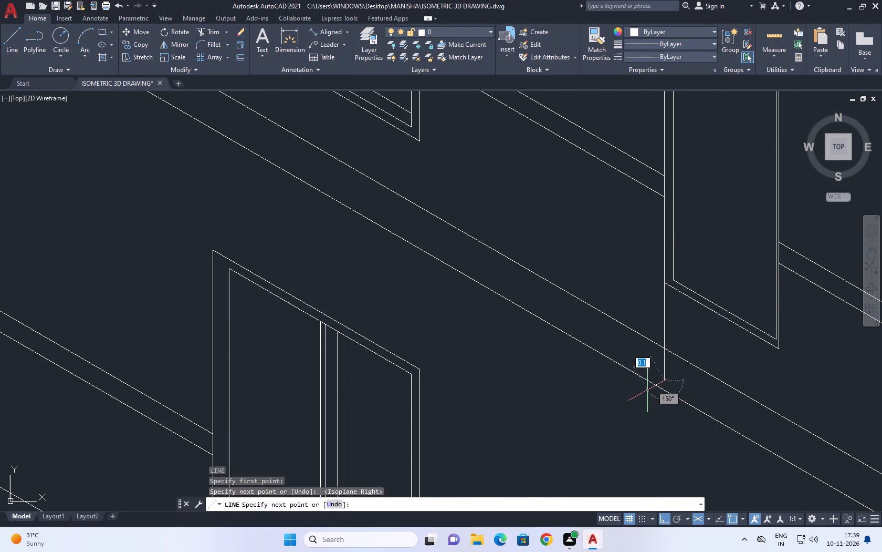
key(Escape)
Hatch the parapet face of the second balcony from the bottom, up to the new vertical line.
middle_drag(653, 325, 665, 373)
scroll(666, 374, down, 2)
middle_drag(596, 338, 612, 362)
text(H)
key(space)
click(461, 258)
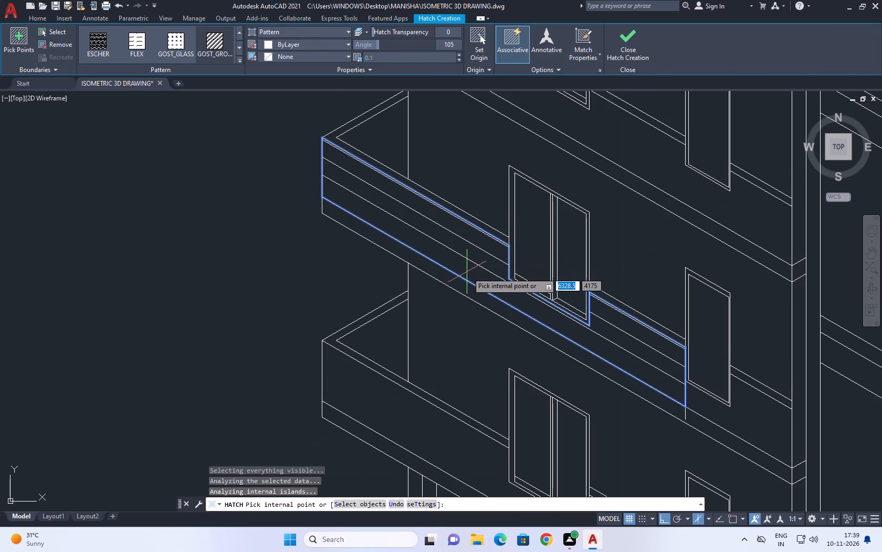
key(Escape)
Match the new parapet hatch's properties to the brick panel beside the top balcony's cladding.
text(MA)
key(space)
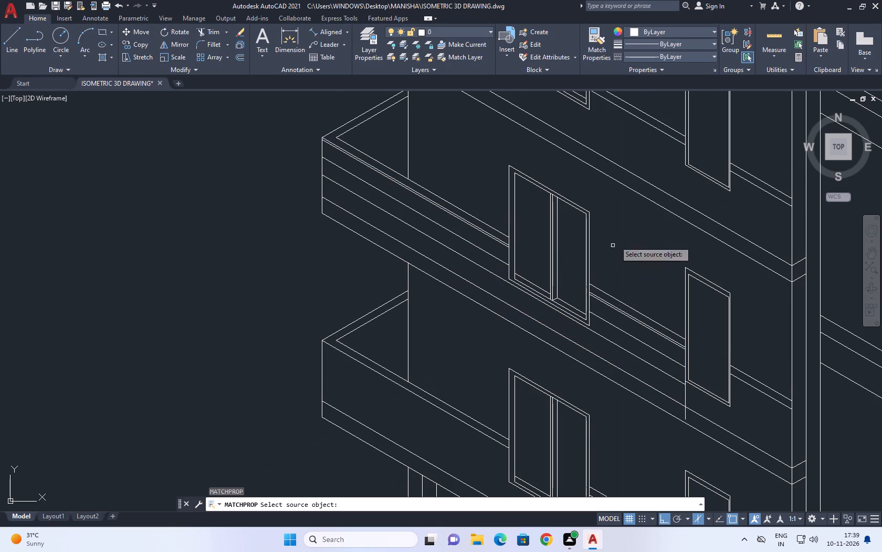
scroll(719, 154, down, 1)
middle_drag(691, 130, 653, 265)
click(669, 175)
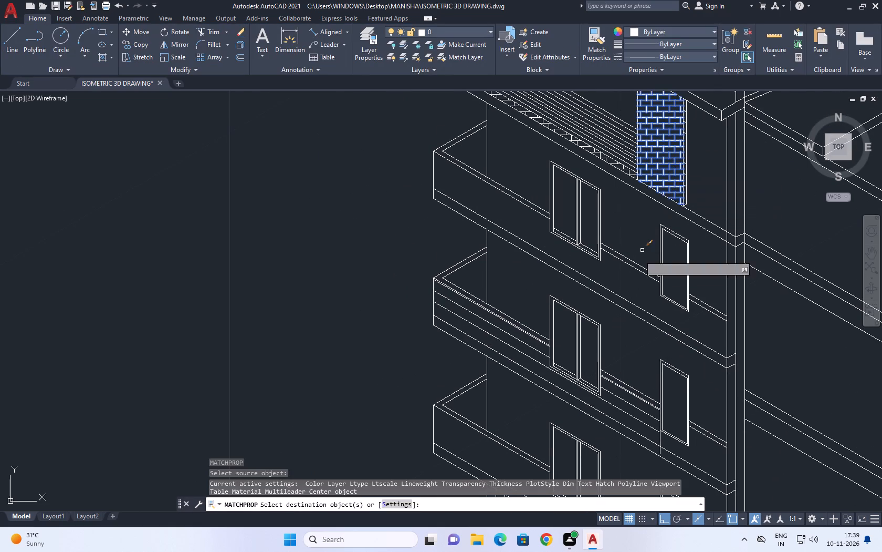
click(538, 361)
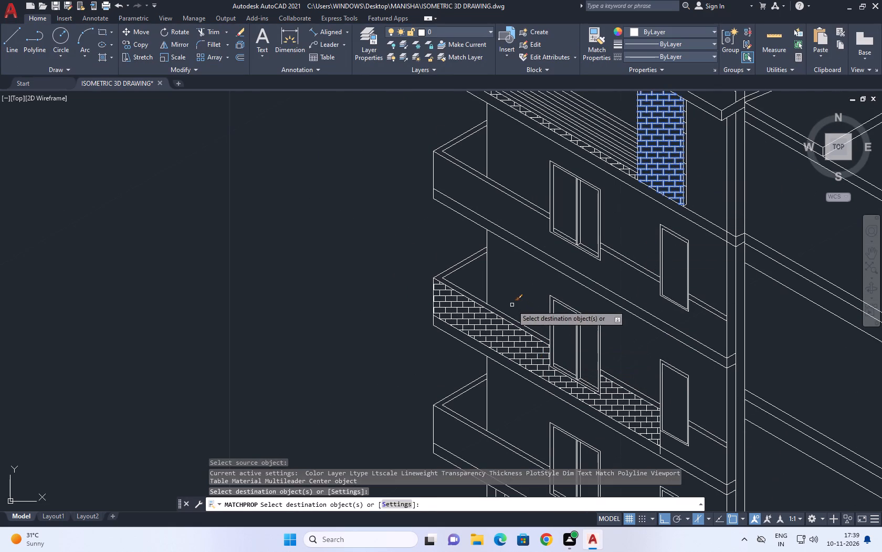
key(Escape)
Shorten the vertical line under the narrow window so its lower end meets the hatched parapet's base line.
scroll(512, 305, down, 2)
middle_drag(614, 362, 577, 340)
scroll(493, 264, up, 1)
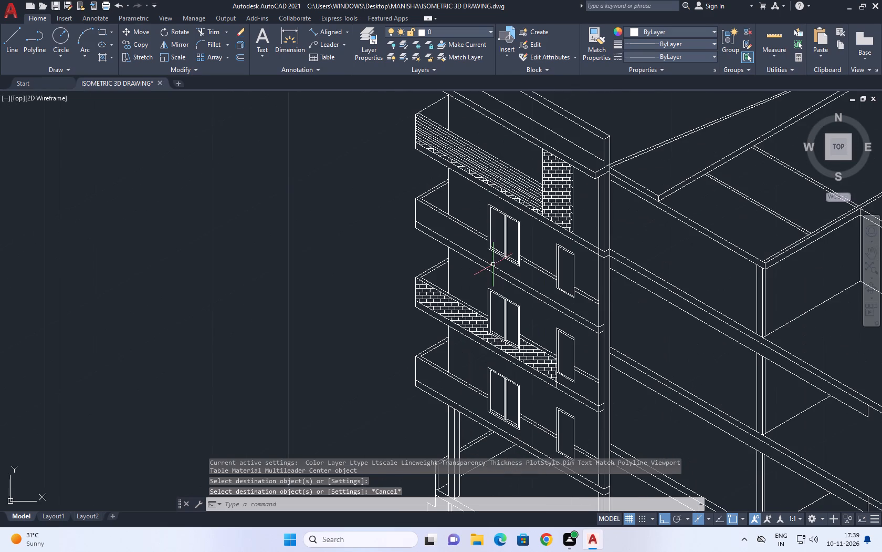
scroll(563, 384, up, 2)
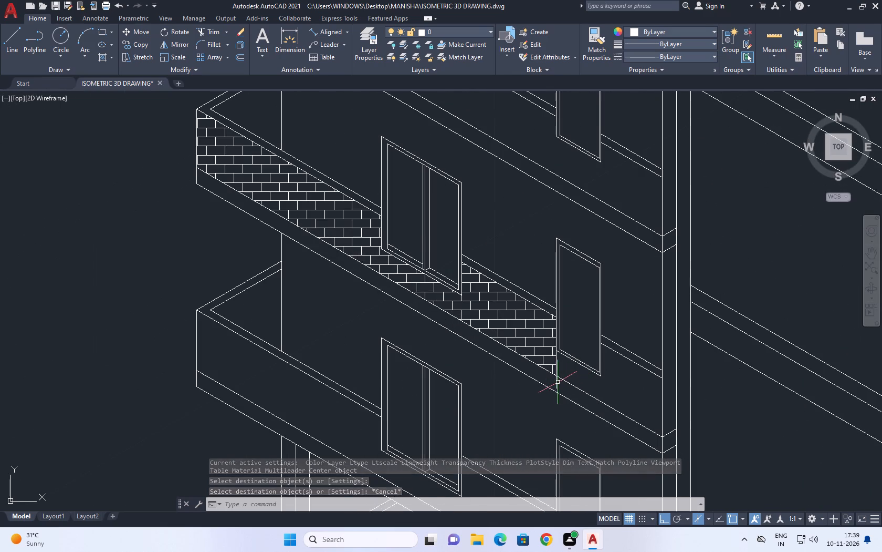
click(557, 382)
scroll(554, 385, up, 2)
drag(559, 396, 559, 384)
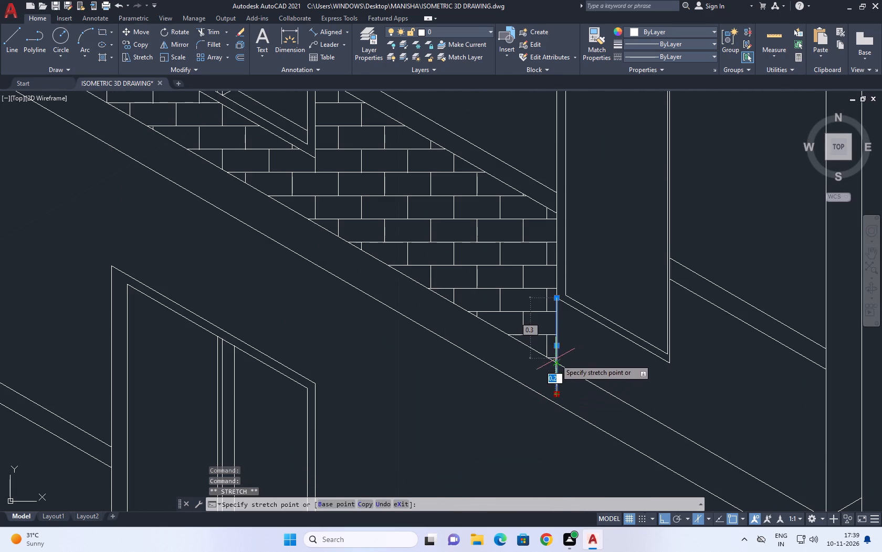
click(555, 361)
key(Escape)
Draw a vertical line from the narrow window's lower outer corner past the parapet base line on the balcony directly below the clad one.
scroll(582, 331, down, 2)
middle_drag(564, 198, 573, 380)
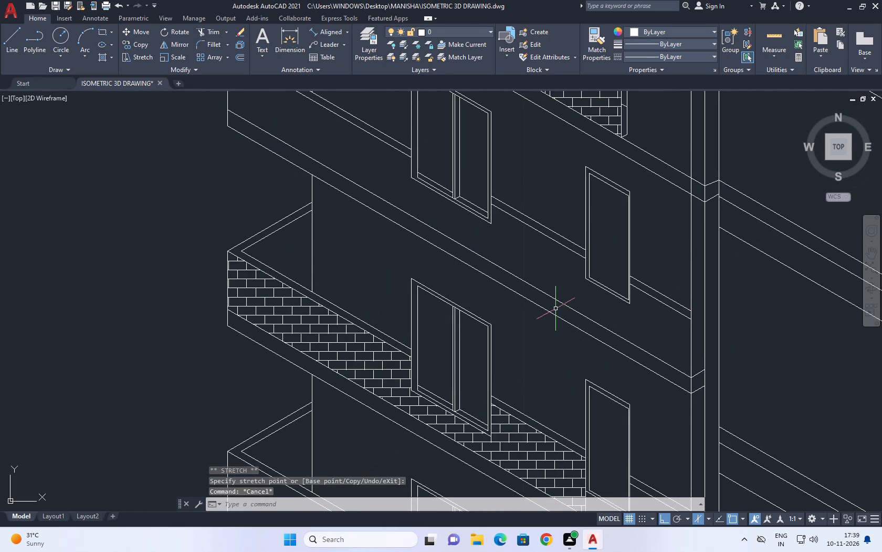
key(l)
scroll(555, 309, up, 1)
key(space)
scroll(592, 272, up, 2)
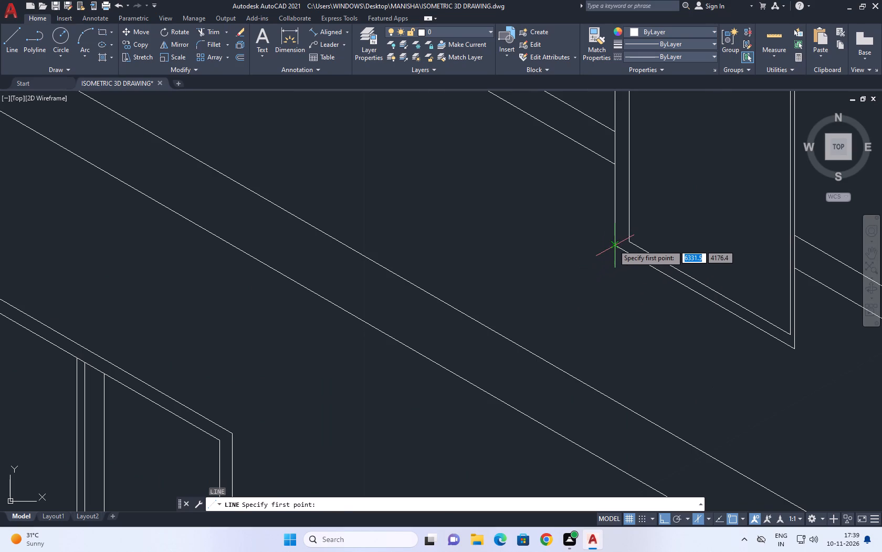
click(614, 244)
click(609, 438)
key(Escape)
Trim the new vertical line's overhang below the parapet base line.
middle_drag(646, 366, 632, 346)
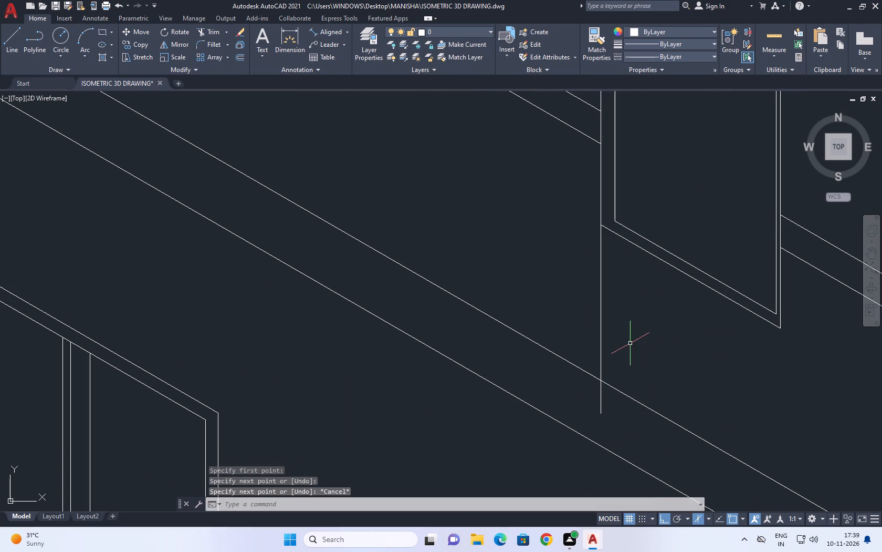
key(t)
key(r)
key(space)
click(616, 409)
click(558, 378)
scroll(590, 386, down, 5)
key(Escape)
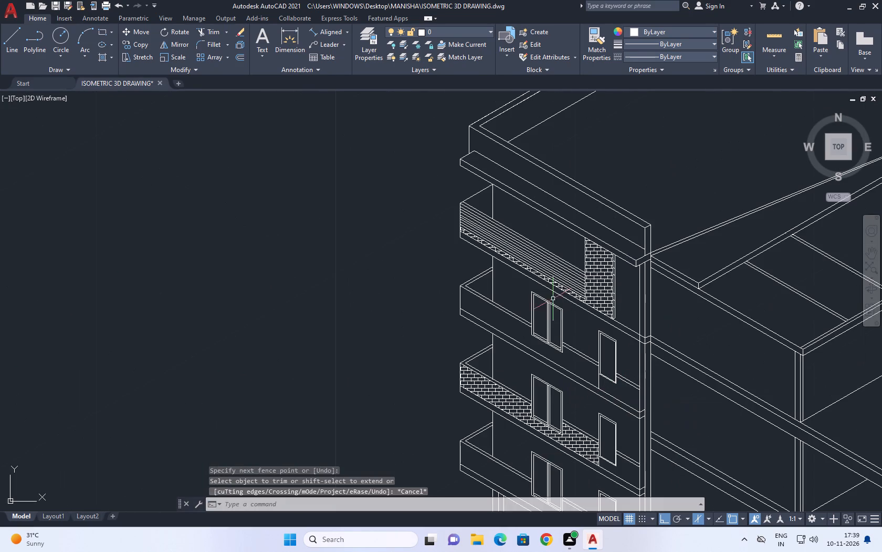
Hatch the parapet face of the balcony directly below the clad one.
text(H)
key(space)
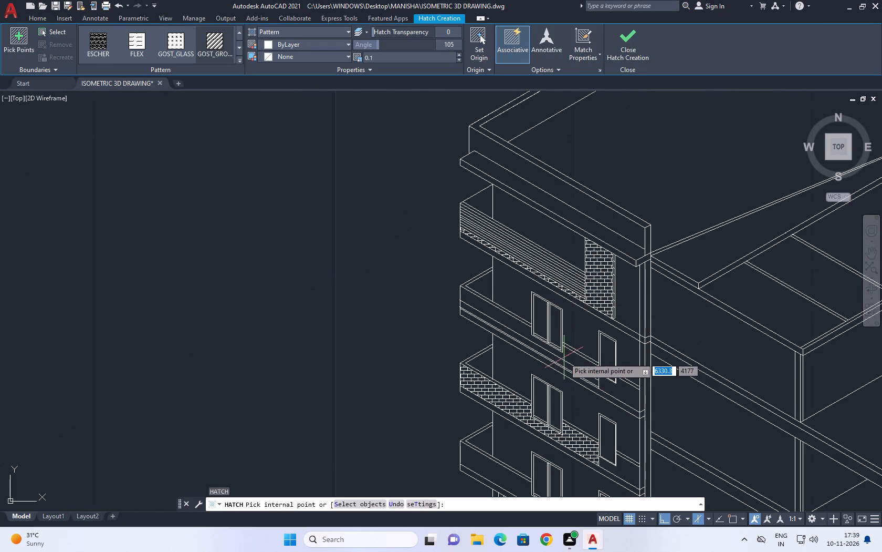
click(564, 357)
key(Escape)
Match that parapet hatch's properties to the brick panel on the top floor.
text(MA)
key(space)
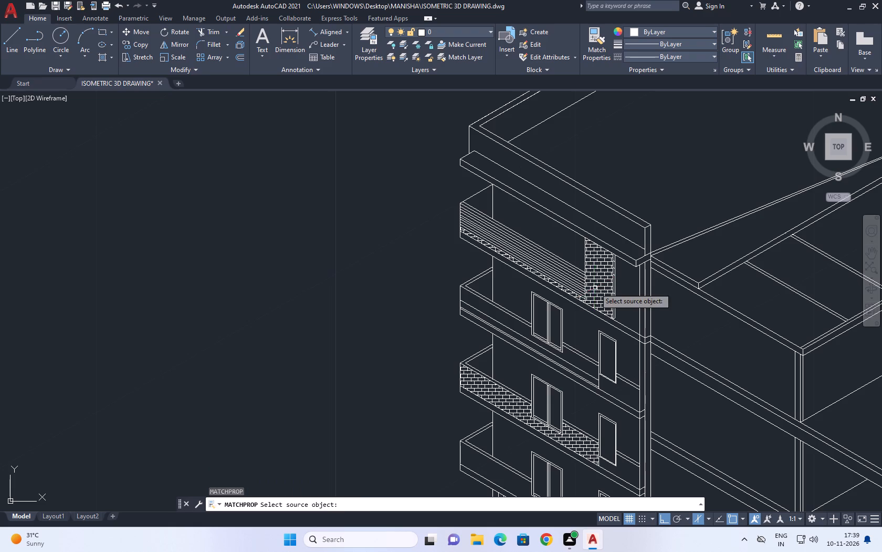
click(595, 284)
scroll(544, 349, up, 2)
click(542, 351)
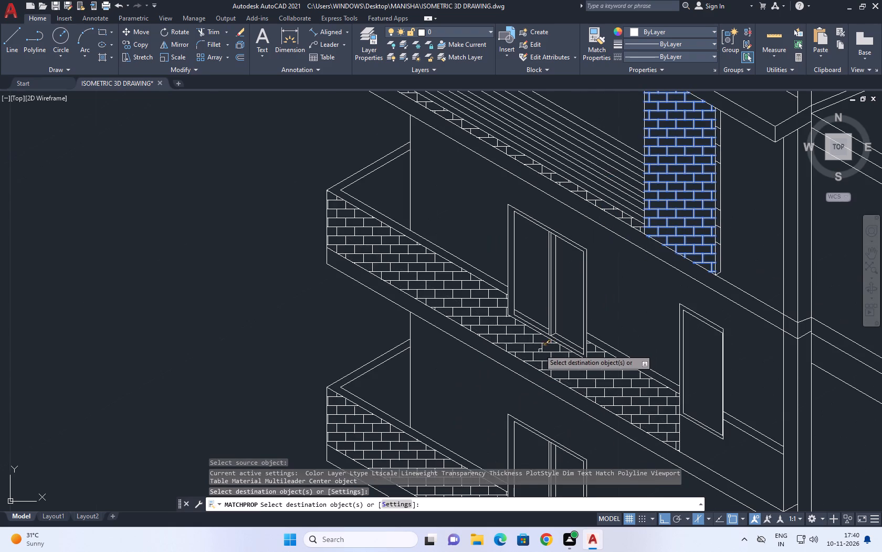
scroll(541, 341, down, 3)
key(Escape)
Draw a vertical line from the narrow window's lower outer corner down past the slab edge on the lowest balcony.
middle_drag(575, 363, 574, 211)
scroll(551, 288, up, 1)
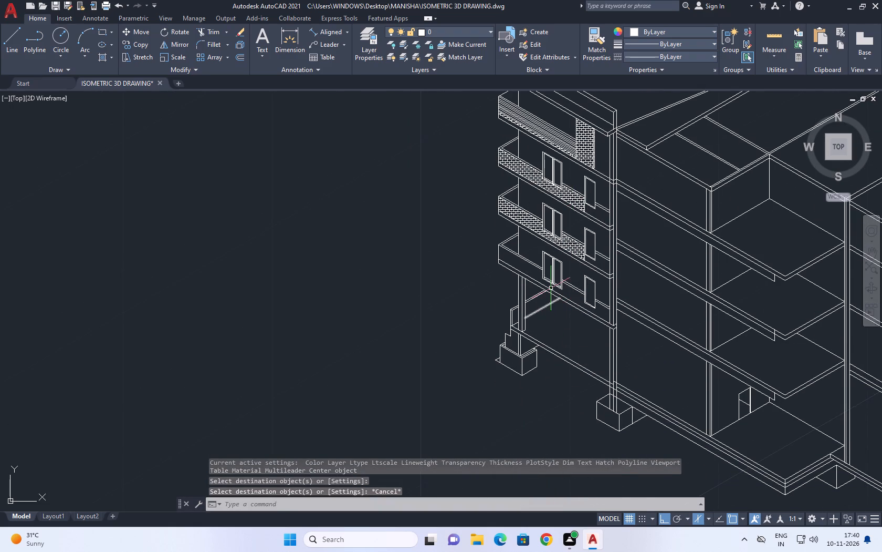
key(l)
key(space)
scroll(597, 345, up, 3)
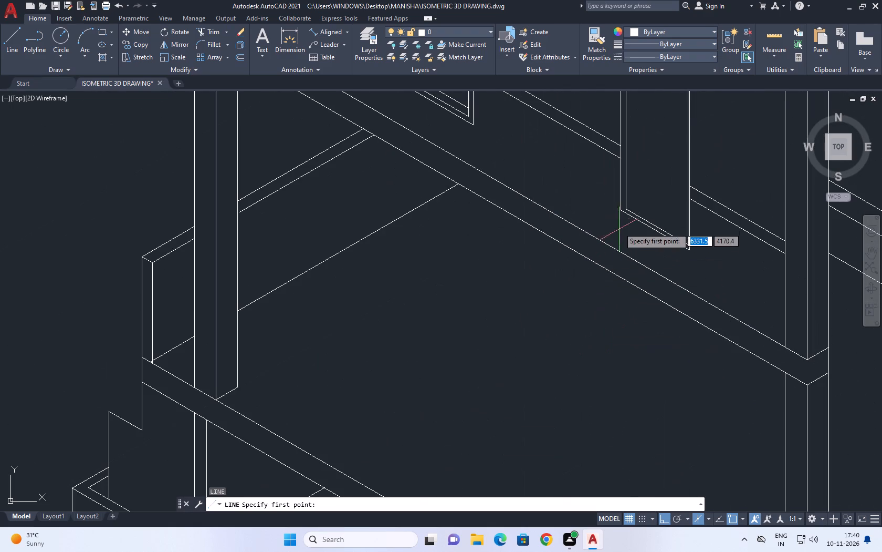
click(620, 207)
scroll(614, 266, down, 2)
click(615, 295)
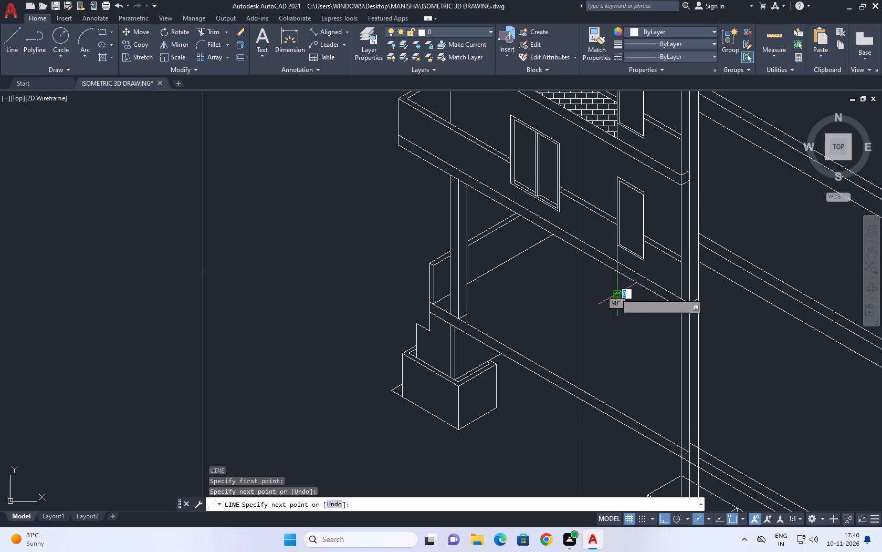
key(Escape)
Trim the lowest balcony's new vertical line where it runs over and below the slab edge band.
middle_drag(610, 238, 616, 280)
text(TR)
key(space)
scroll(617, 293, up, 2)
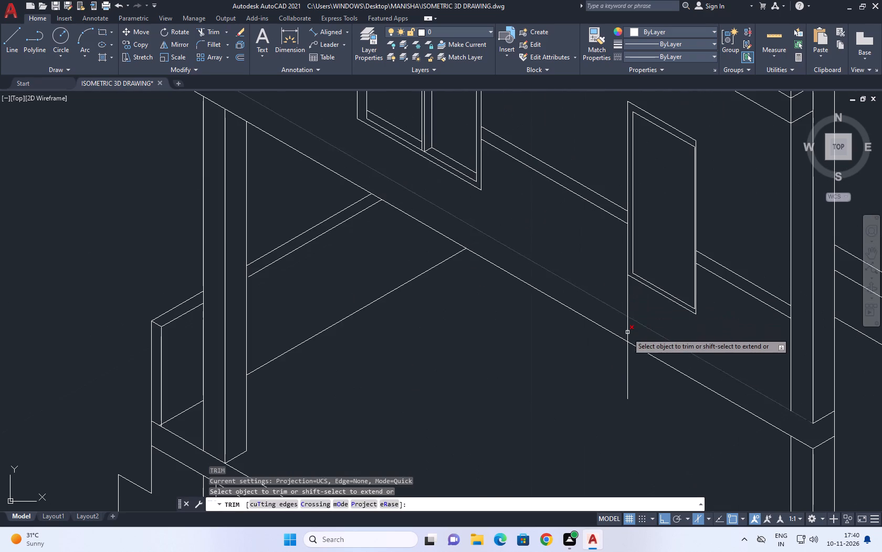
click(628, 330)
click(622, 364)
click(636, 374)
scroll(630, 356, down, 3)
key(Escape)
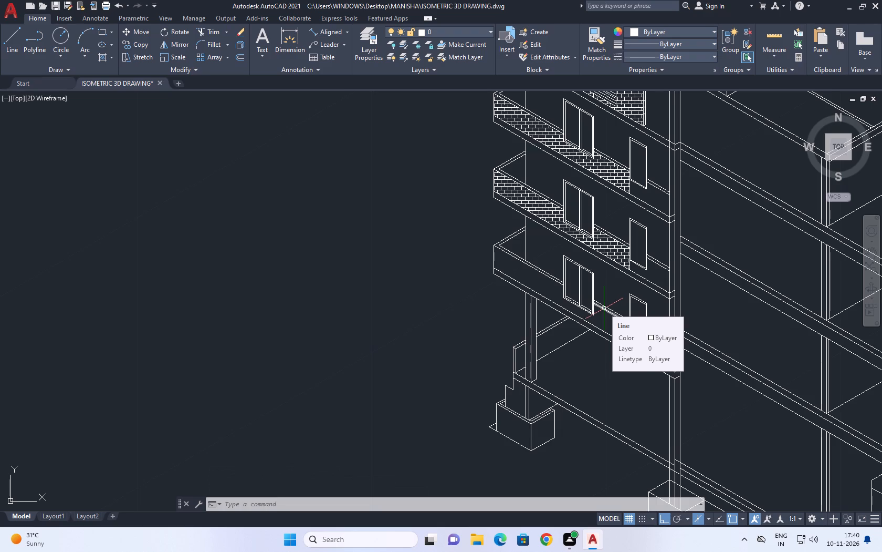
Hatch the lowest balcony's parapet face up to the new vertical line.
key(h)
key(space)
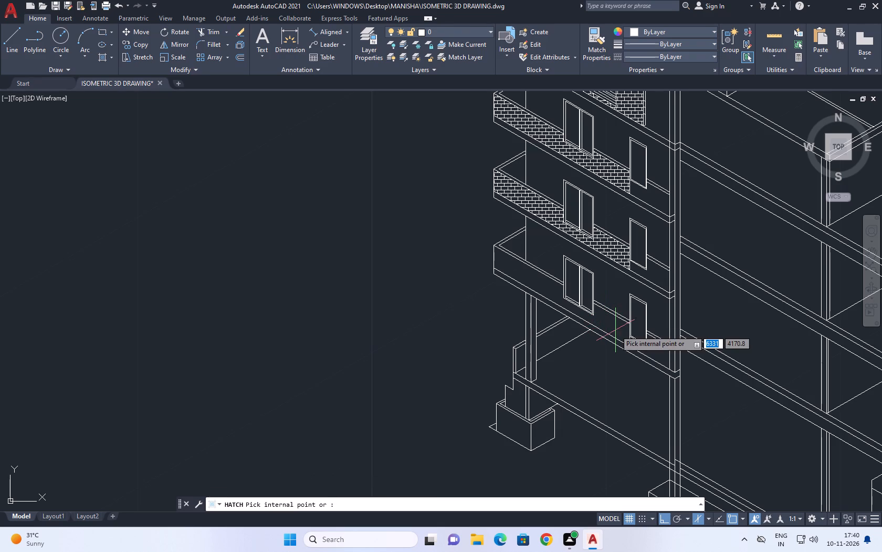
click(612, 329)
key(Escape)
Match the lowest parapet hatch's properties to the brick hatch of the balcony directly below the clad one.
text(MA)
key(space)
scroll(597, 322, down, 1)
scroll(595, 241, up, 2)
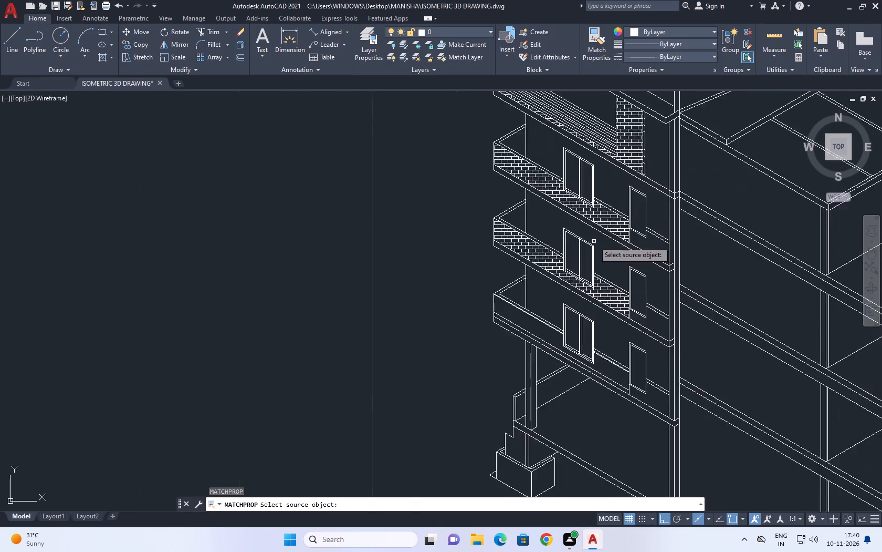
click(624, 212)
scroll(572, 346, down, 2)
scroll(591, 391, up, 3)
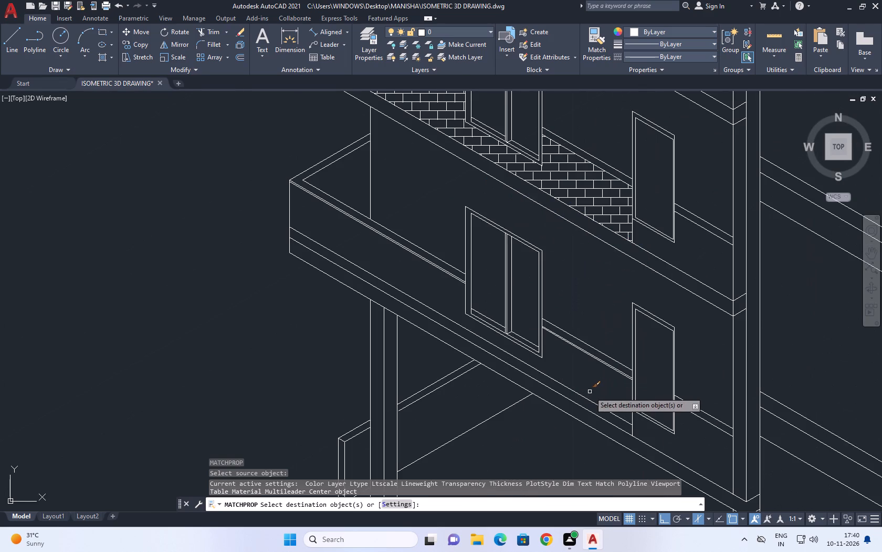
click(586, 400)
scroll(584, 369, down, 2)
key(Escape)
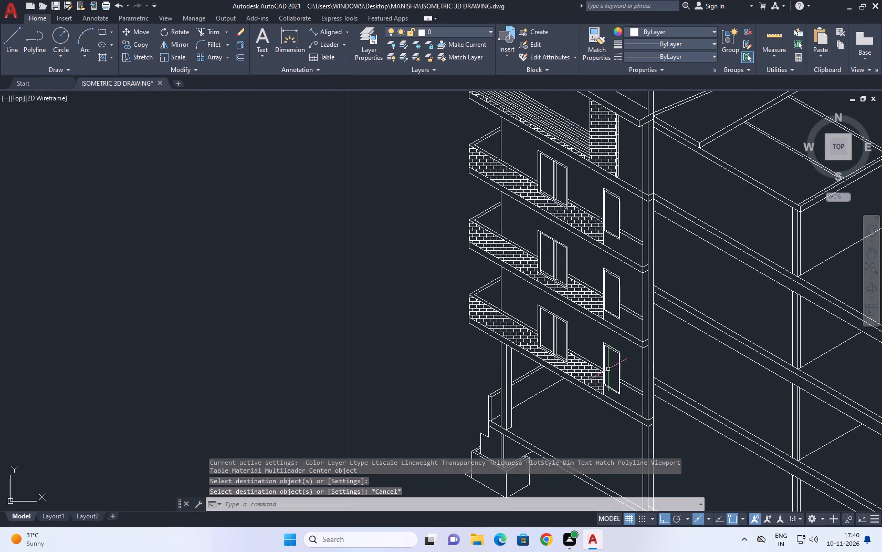
Draw a sloping line about 0.4 long at 30° from the inner frame edge into the first pane of the lowest balcony's double window.
middle_drag(629, 366, 580, 375)
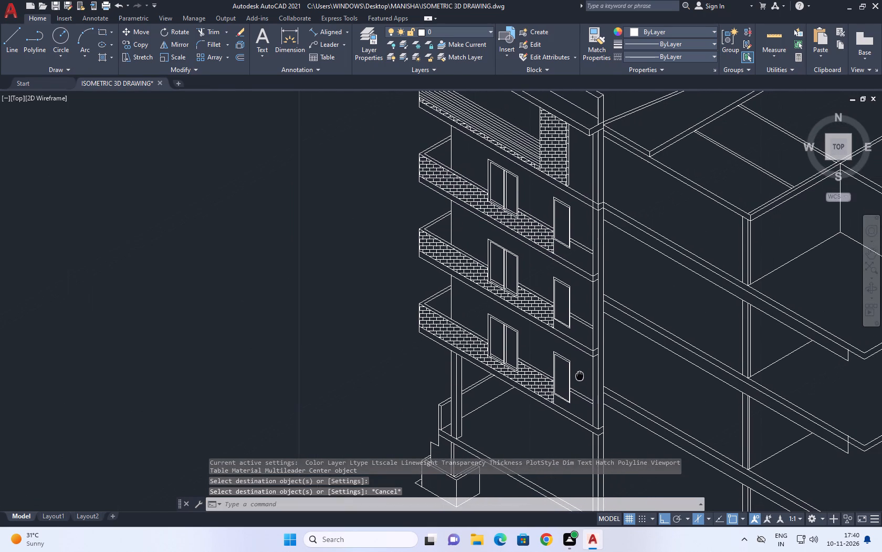
middle_drag(580, 375, 579, 375)
scroll(559, 369, down, 1)
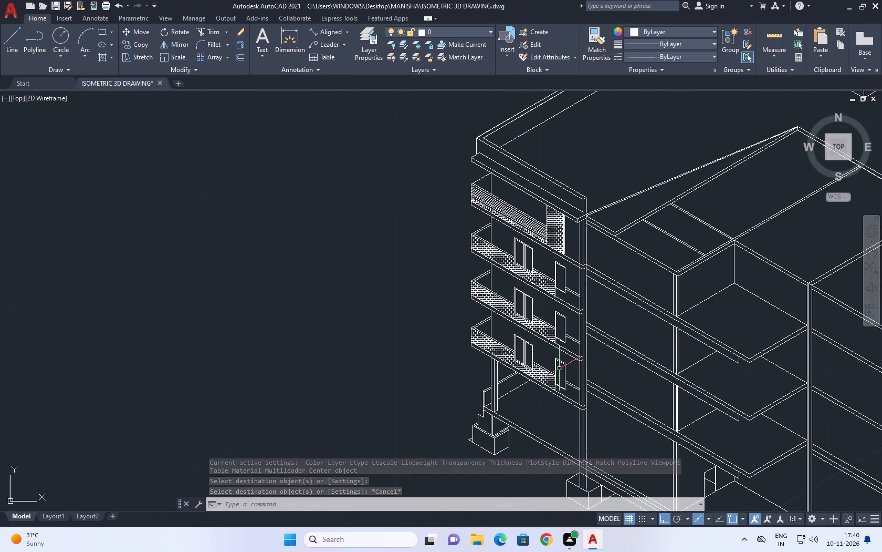
scroll(514, 345, up, 4)
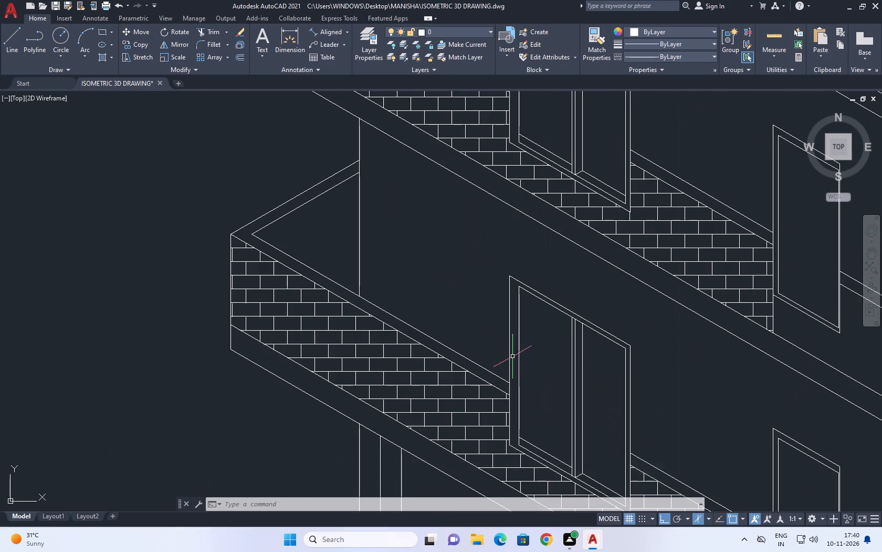
middle_drag(514, 359, 534, 376)
text(L)
key(space)
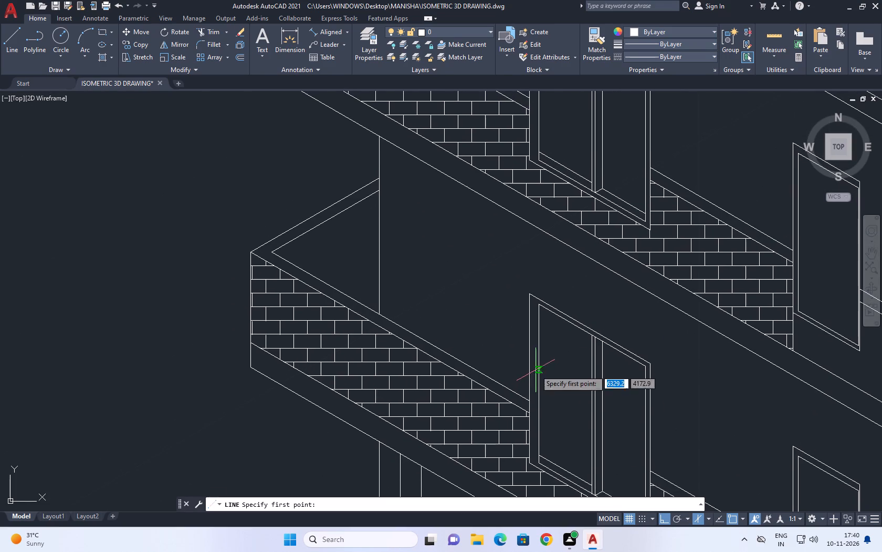
scroll(531, 384, up, 2)
click(549, 375)
scroll(590, 370, down, 1)
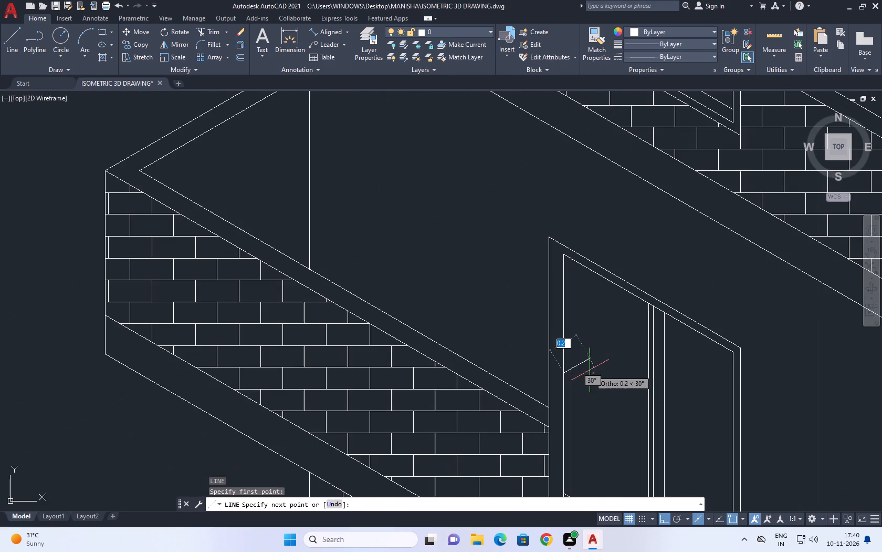
scroll(611, 361, up, 2)
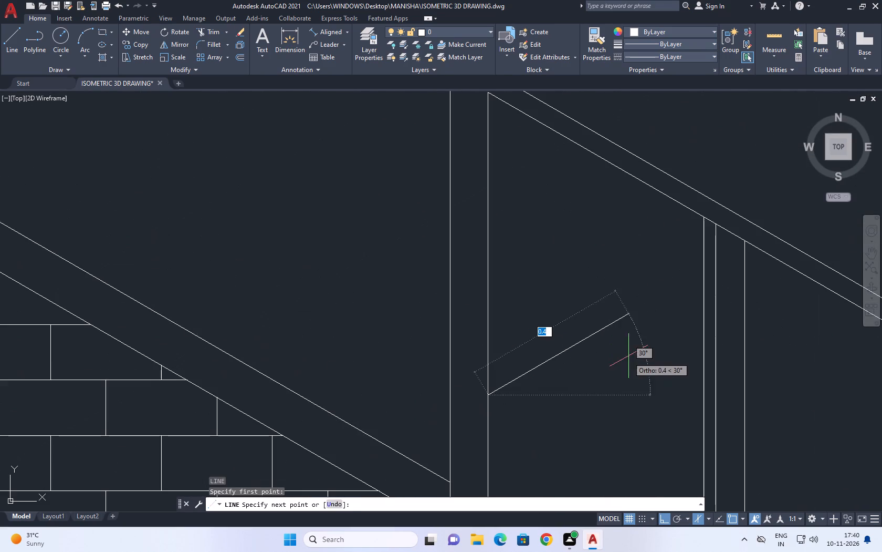
click(635, 343)
key(space)
Draw a vertical line from the sloping line's free end up past the head of the lowest balcony's double window.
middle_drag(638, 181, 639, 241)
key(space)
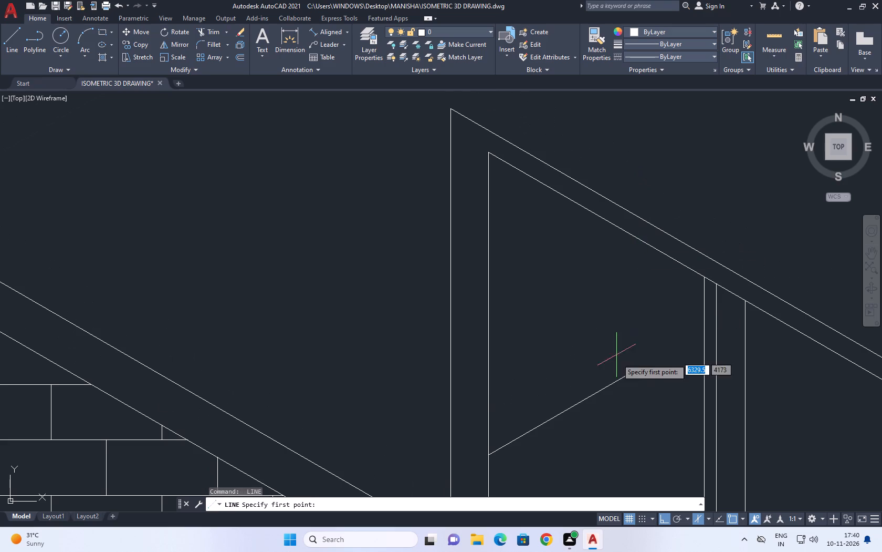
click(636, 372)
click(614, 146)
key(space)
Trim the new vertical line at the window's inner frame edge and delete the leftover piece above the frame.
middle_drag(604, 186, 604, 199)
text(RE)
key(Escape)
text(TR)
key(space)
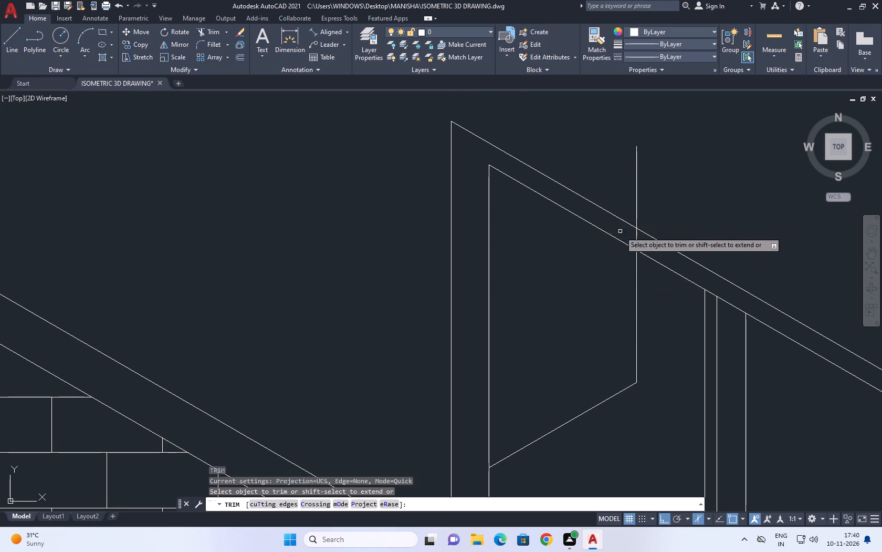
scroll(622, 237, up, 1)
click(644, 243)
key(space)
click(648, 194)
drag(632, 174, 625, 170)
scroll(625, 170, down, 3)
scroll(625, 171, up, 1)
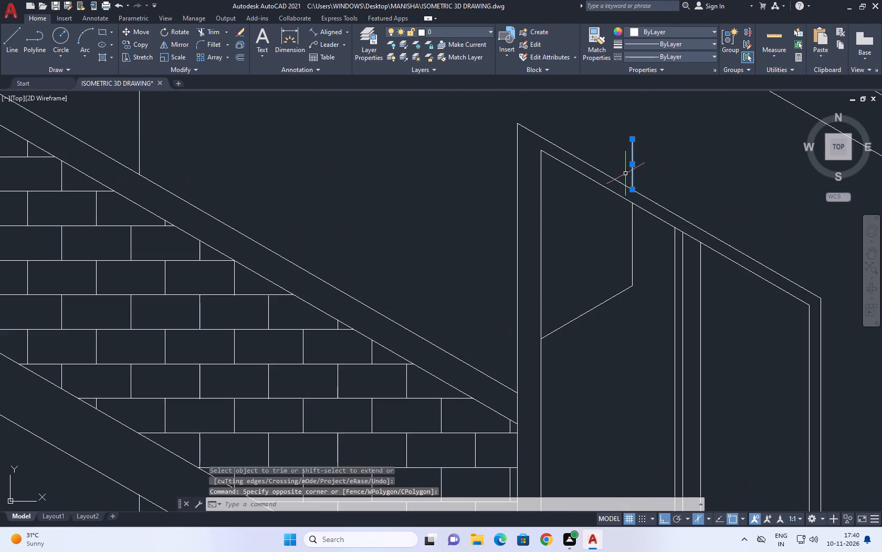
key(Delete)
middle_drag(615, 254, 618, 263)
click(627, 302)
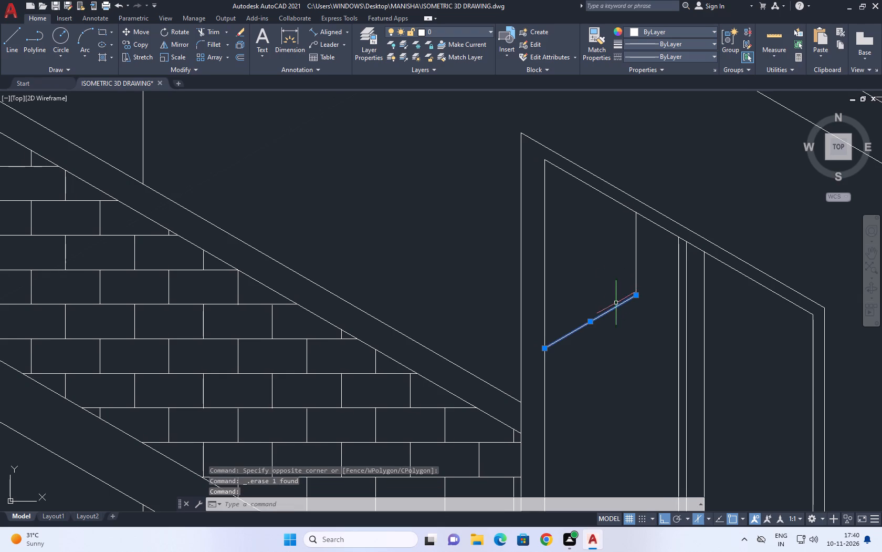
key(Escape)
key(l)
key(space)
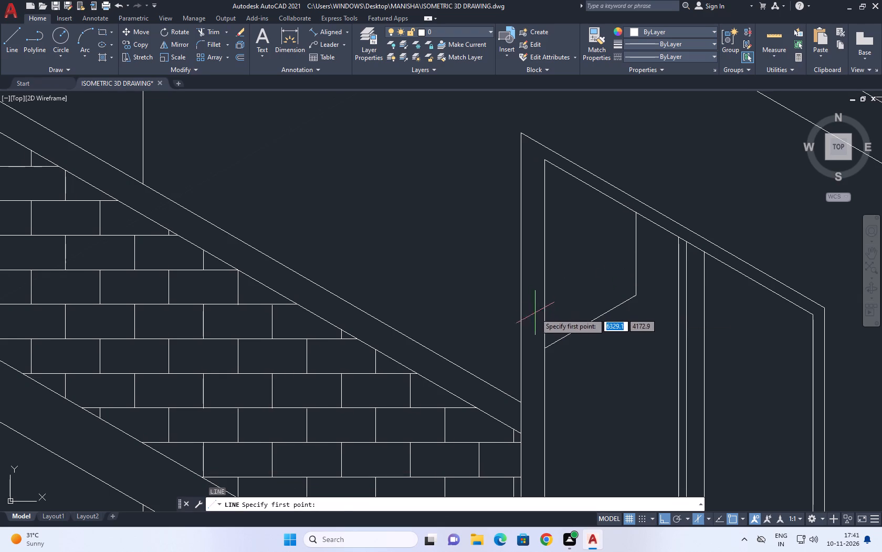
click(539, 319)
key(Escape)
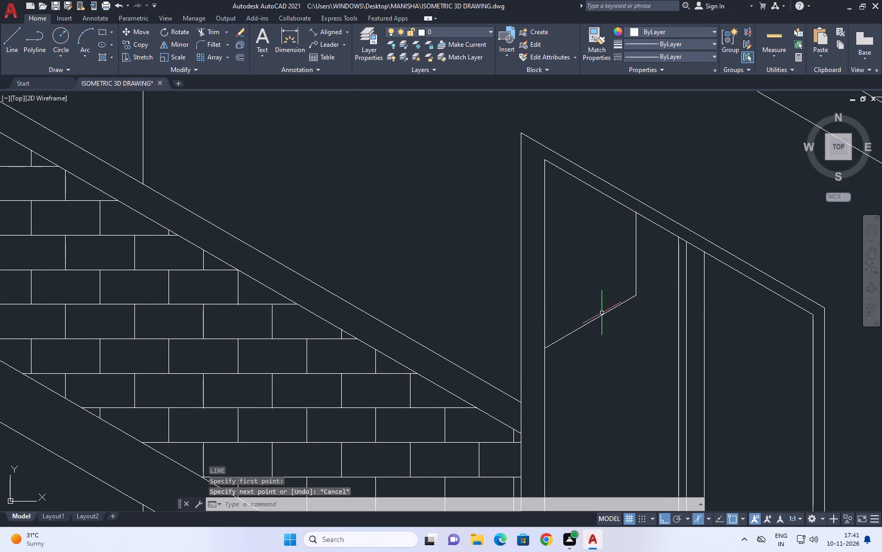
Copy the first pane's short vertical line 0.05 down the 210° isometric direction, towards the window's outer jamb.
click(639, 269)
click(600, 252)
middle_drag(599, 264, 601, 280)
text(CO)
key(space)
click(602, 280)
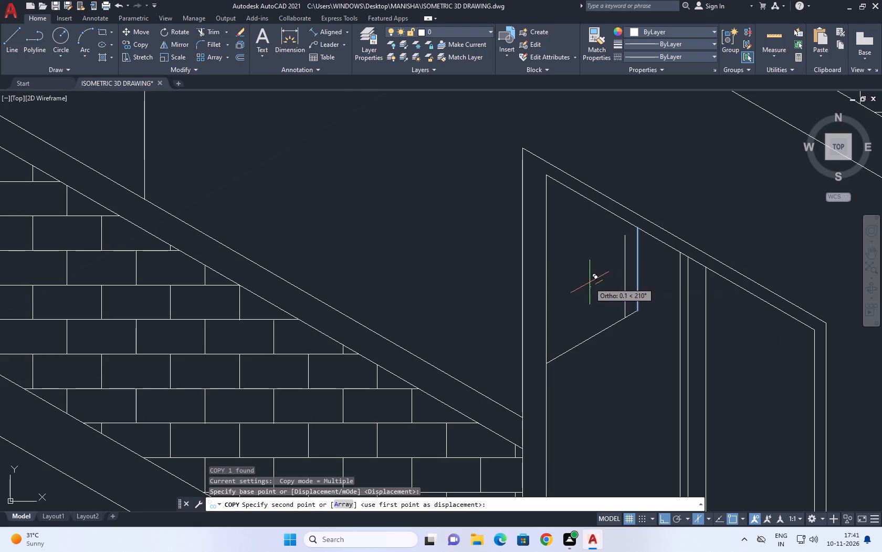
text(0.1)
key(space)
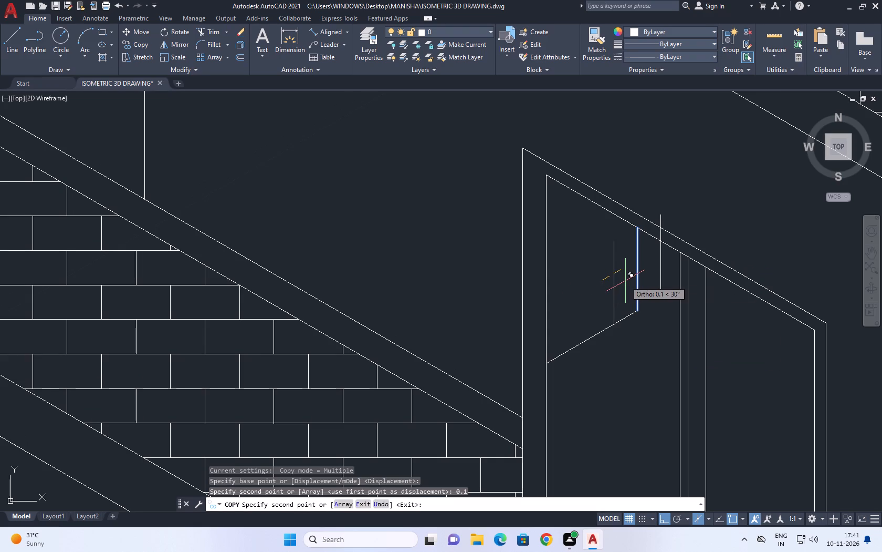
key(ctrl+z)
text(0.)
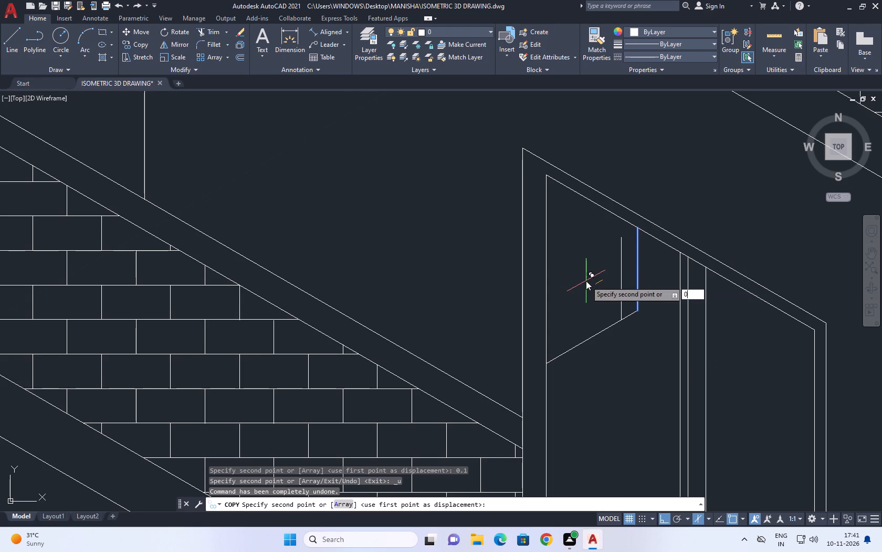
key(0)
text(5)
key(space)
key(Escape)
Copy the pane's sloping line 0.05 straight up.
click(603, 333)
key(c)
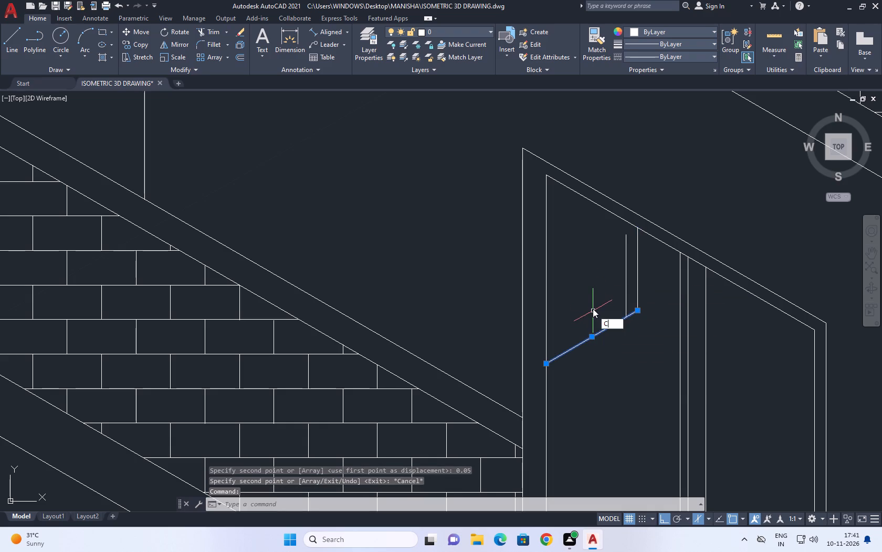
text(O)
key(space)
click(596, 329)
key(0)
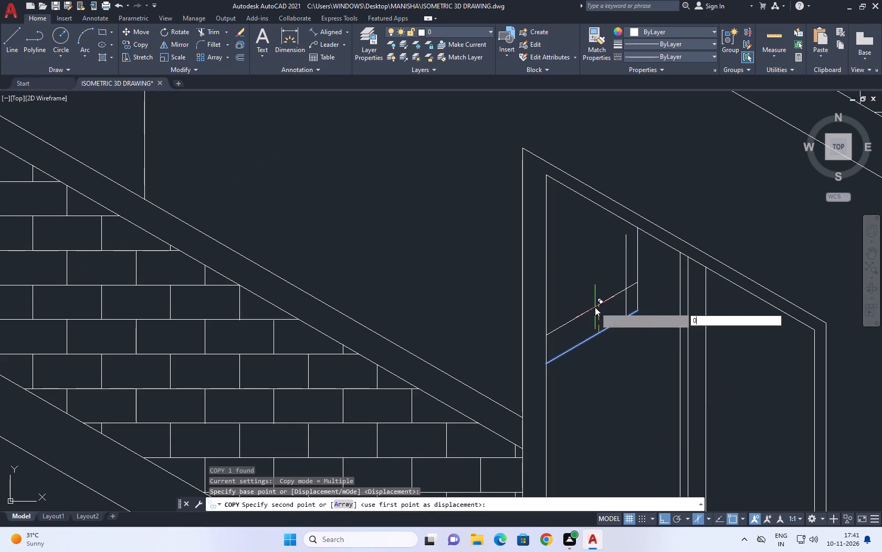
text(.0)
key(5)
key(space)
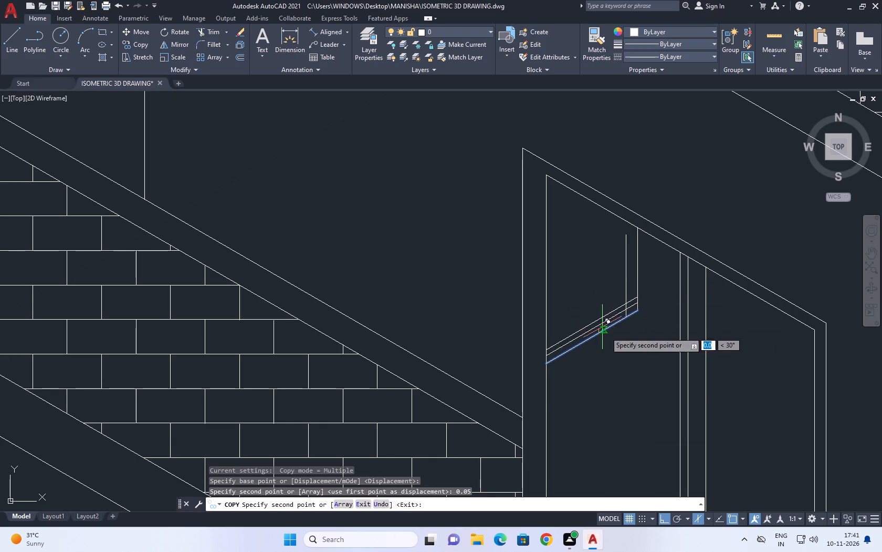
key(Escape)
Extend the copied vertical line up to the window's inner frame edge.
middle_drag(626, 270, 626, 310)
text(EX)
key(space)
click(626, 299)
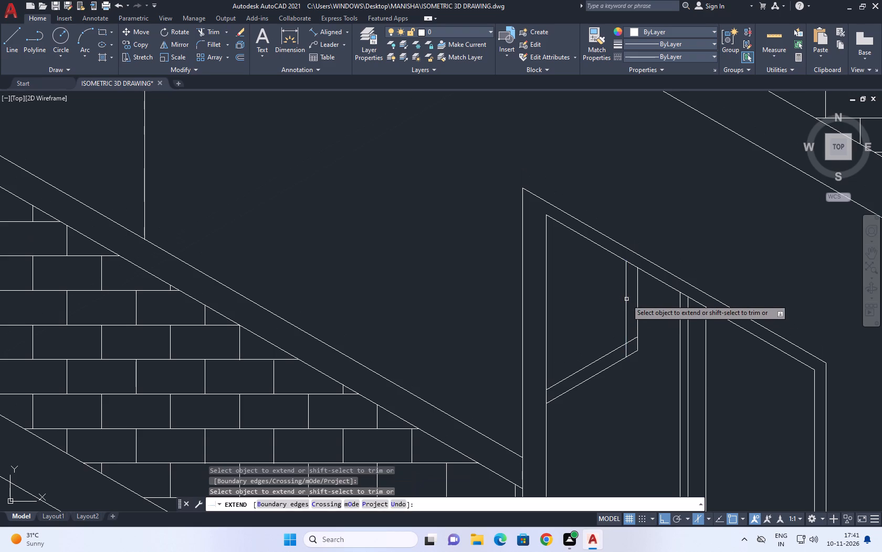
key(Escape)
Trim the overlapping ends where the two vertical and two sloping pane lines cross, leaving a clean double-line corner.
key(t)
key(r)
key(space)
scroll(632, 341, up, 2)
click(616, 371)
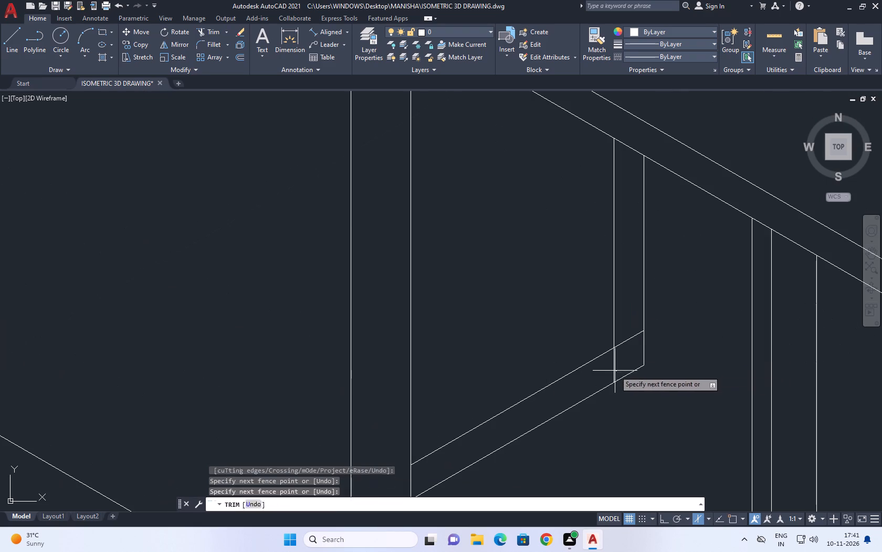
click(626, 349)
click(626, 343)
click(622, 360)
click(606, 371)
scroll(634, 326, down, 3)
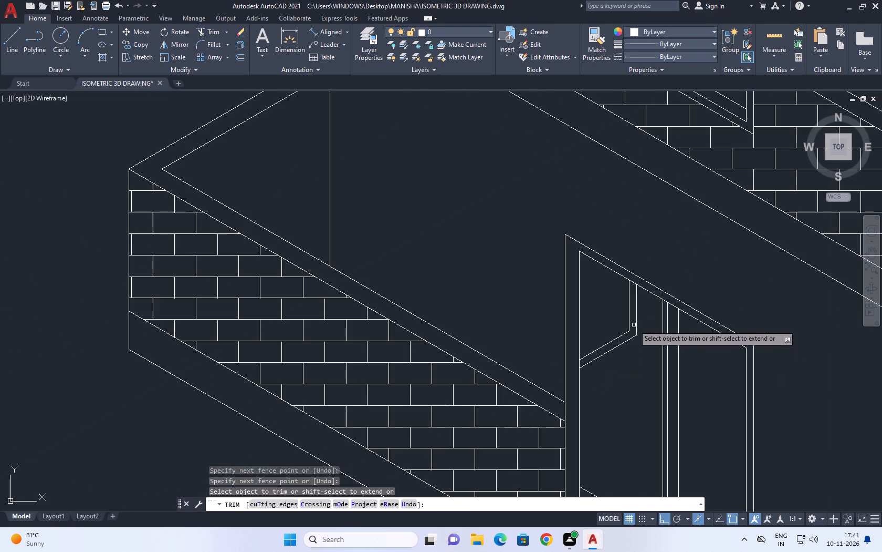
key(Escape)
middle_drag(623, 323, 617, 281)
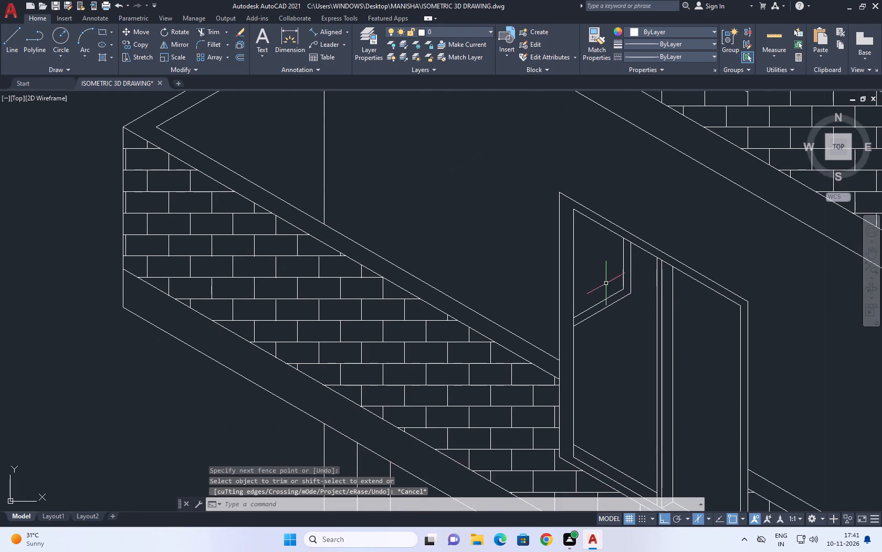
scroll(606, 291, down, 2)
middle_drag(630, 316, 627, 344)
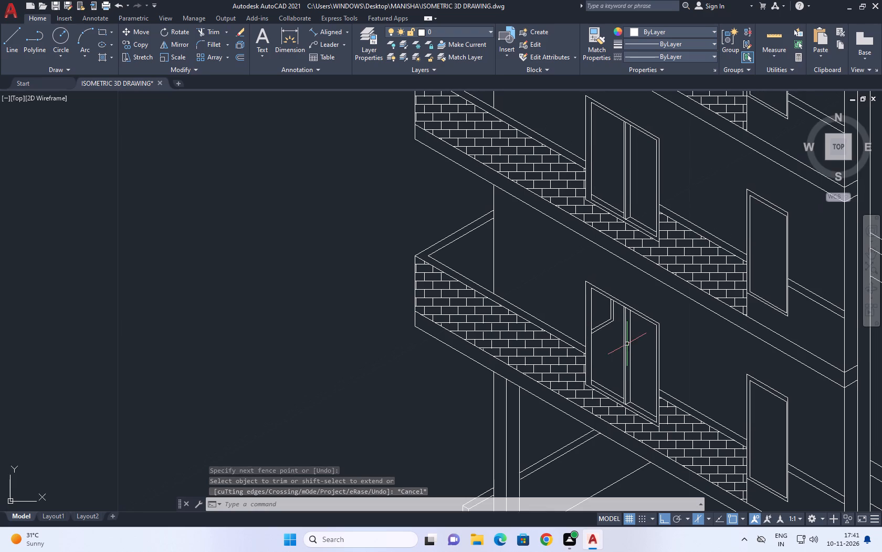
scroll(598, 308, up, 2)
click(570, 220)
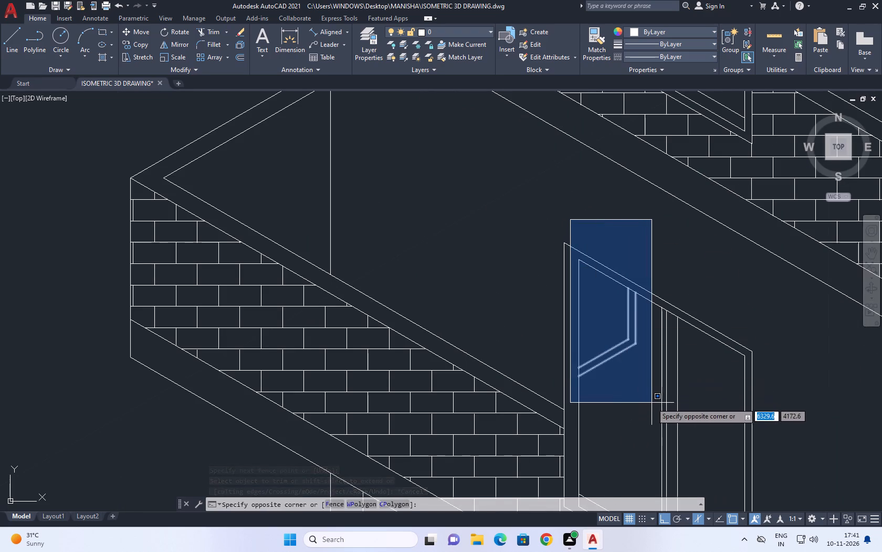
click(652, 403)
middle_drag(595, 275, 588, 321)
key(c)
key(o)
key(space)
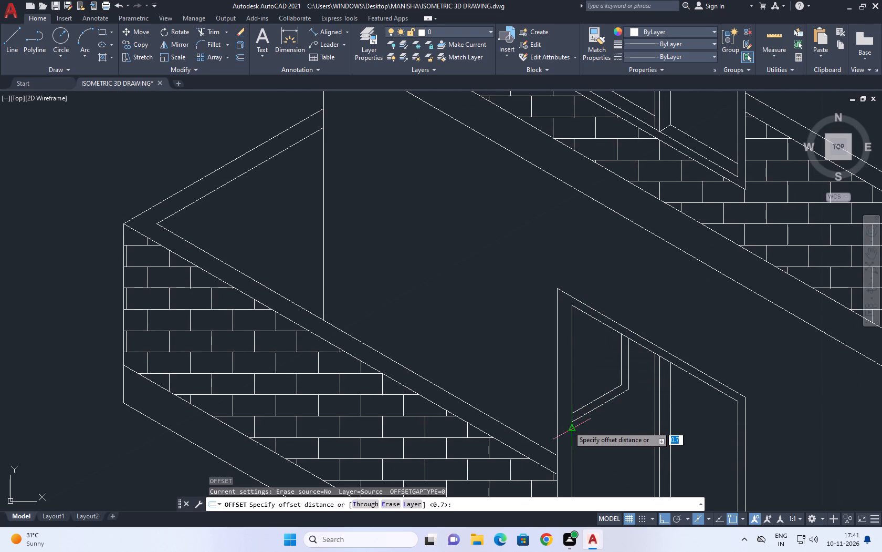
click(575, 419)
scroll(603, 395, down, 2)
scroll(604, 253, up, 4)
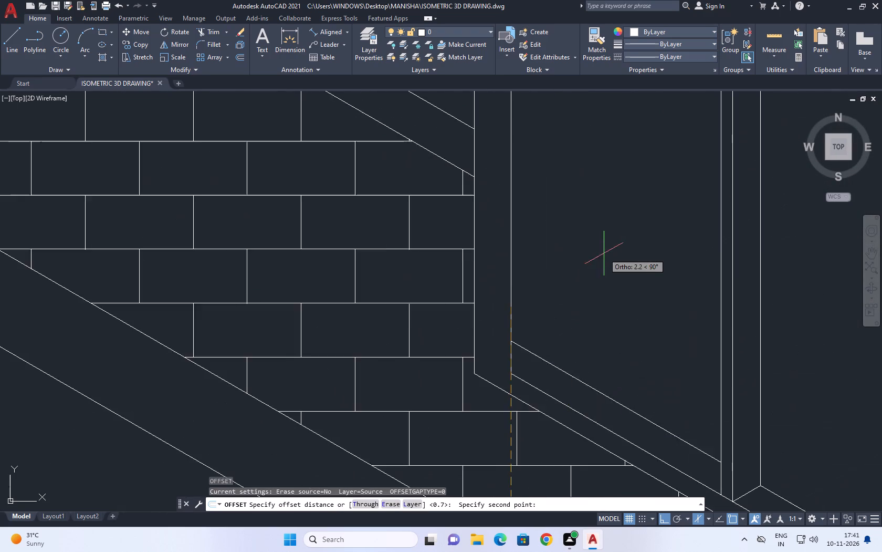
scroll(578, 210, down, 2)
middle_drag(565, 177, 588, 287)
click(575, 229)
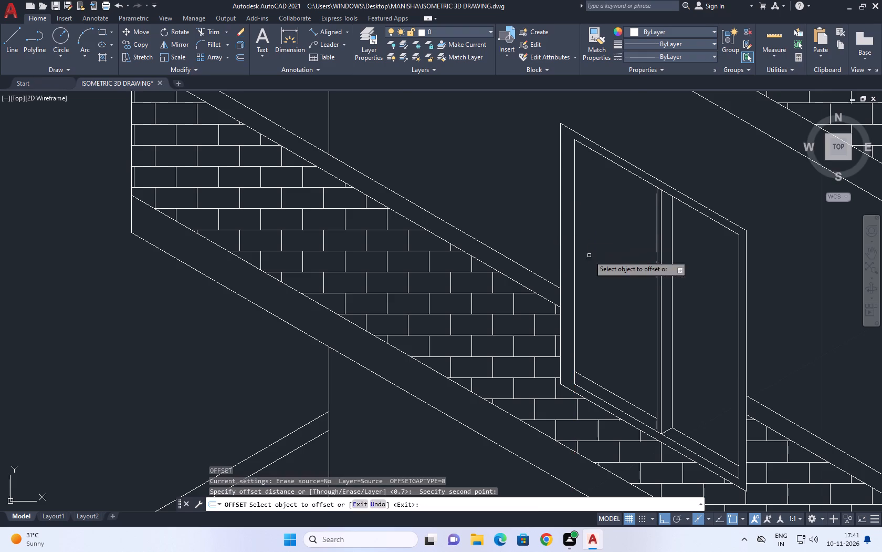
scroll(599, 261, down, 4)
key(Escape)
Copy the four pane detail lines from the lowest balcony's window straight up to the same pane on the balcony above.
scroll(594, 337, up, 4)
scroll(643, 334, up, 2)
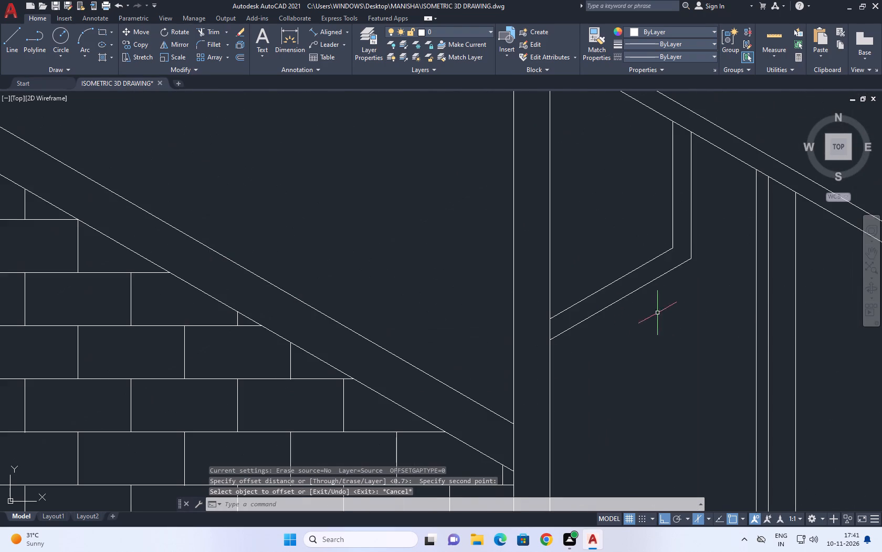
click(669, 311)
click(648, 220)
click(686, 271)
drag(653, 196, 647, 191)
click(696, 242)
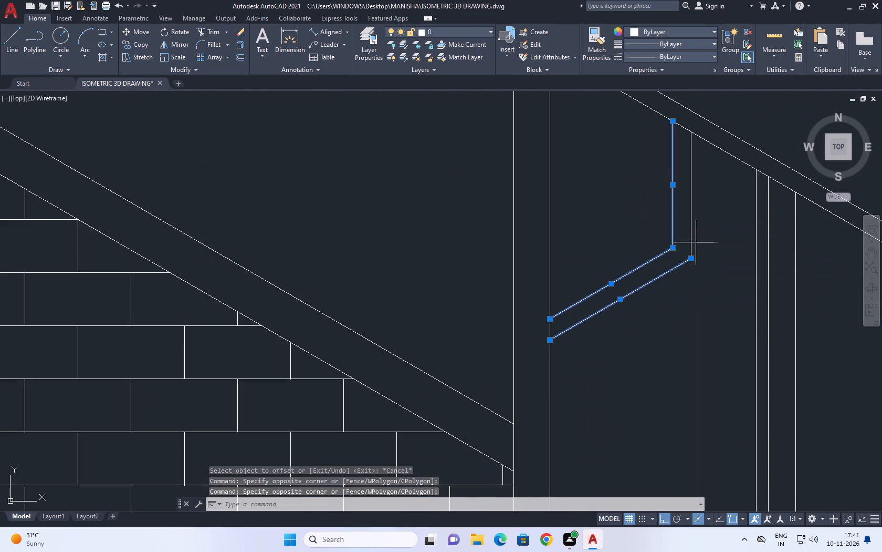
drag(668, 202, 657, 197)
middle_drag(657, 205, 645, 288)
text(CO)
key(space)
scroll(645, 290, down, 2)
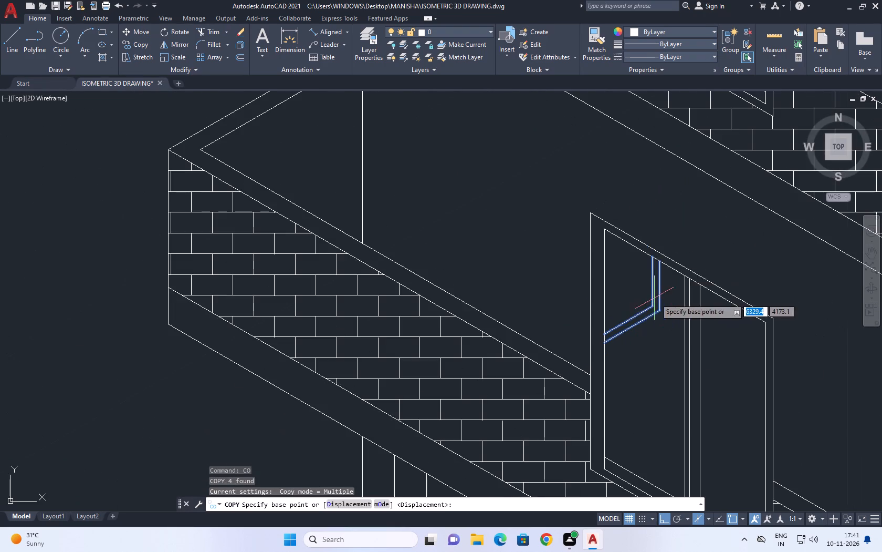
scroll(663, 249, up, 2)
click(650, 277)
scroll(646, 247, down, 2)
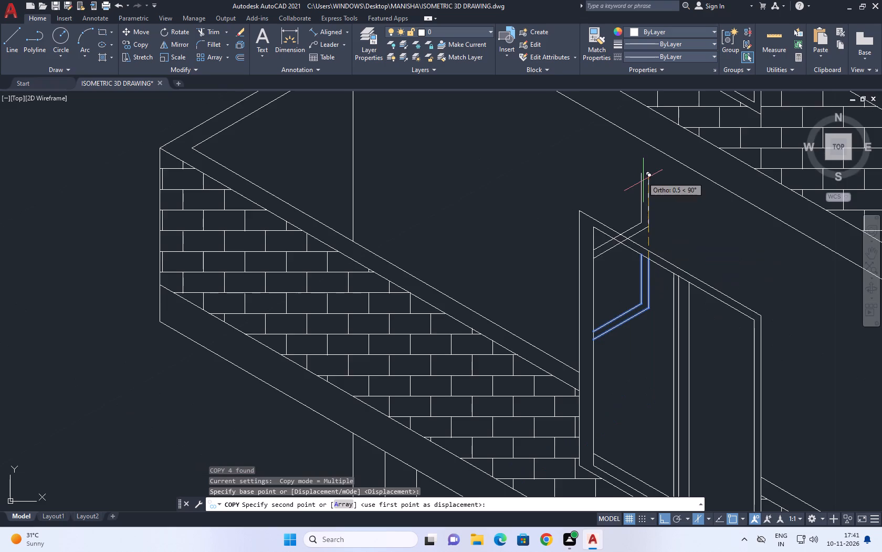
middle_drag(642, 175, 644, 343)
scroll(646, 354, down, 2)
scroll(653, 205, up, 4)
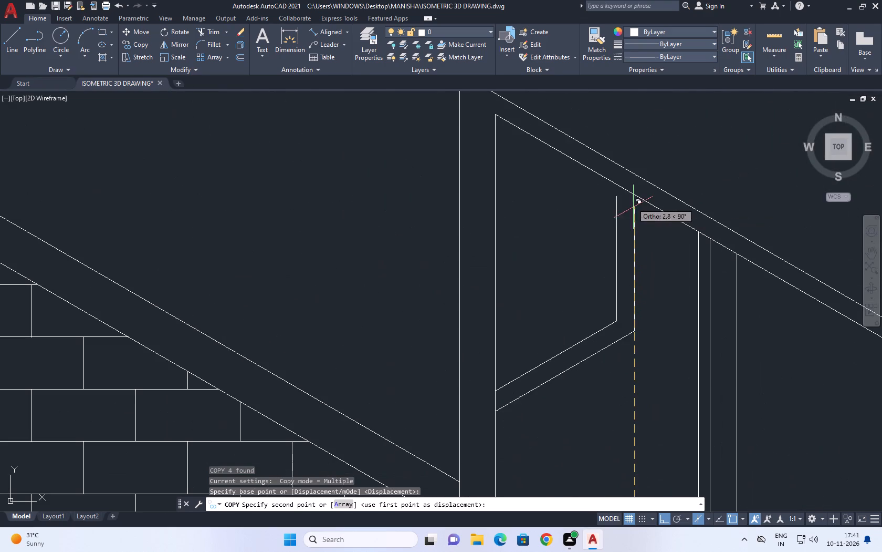
click(635, 195)
Place another copy of the four pane lines in the double window of the balcony directly below the clad one.
scroll(647, 252, down, 5)
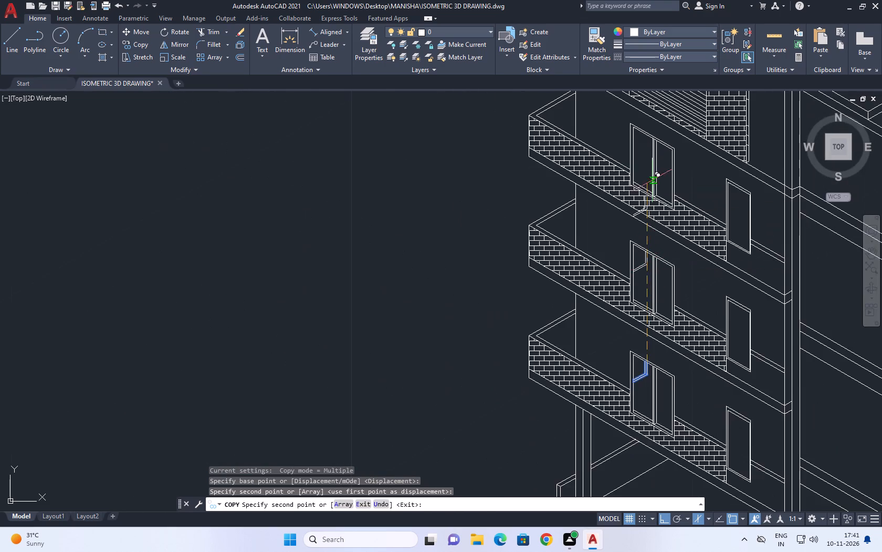
middle_drag(650, 166, 638, 298)
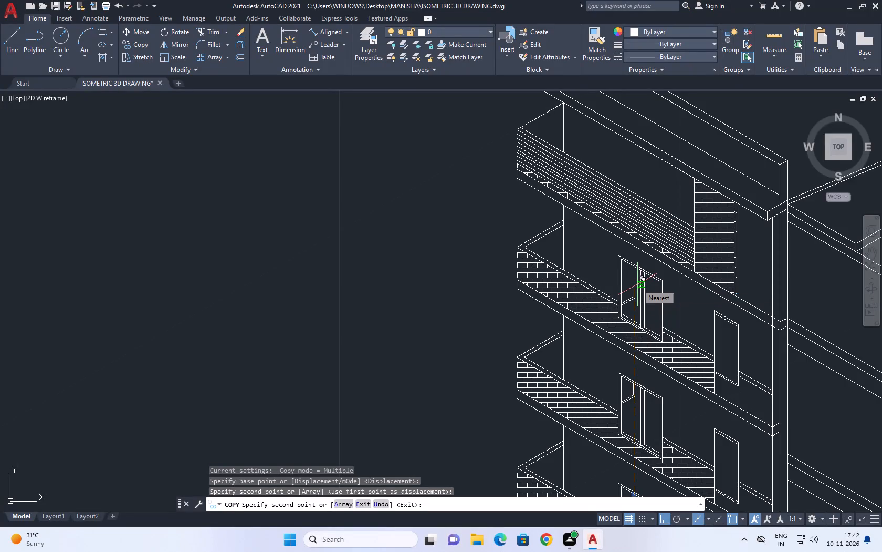
scroll(642, 289, up, 4)
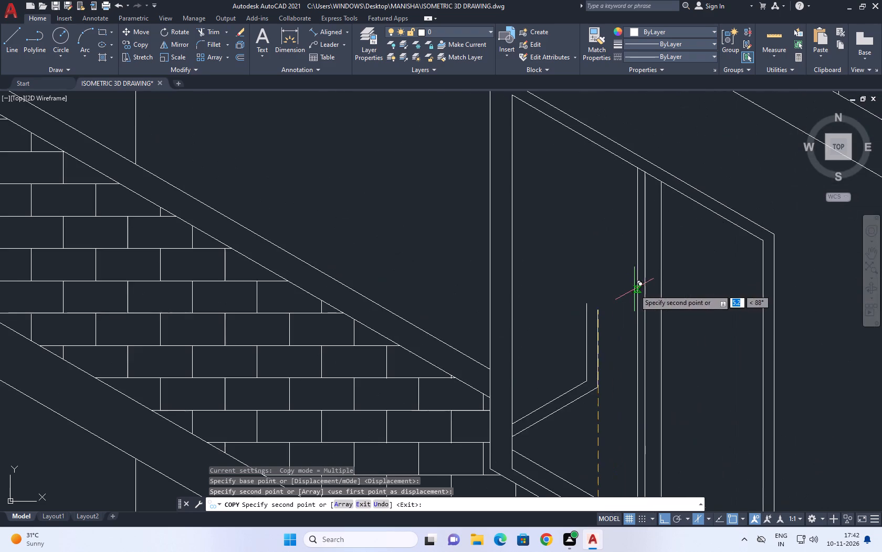
scroll(615, 235, down, 2)
scroll(616, 218, up, 1)
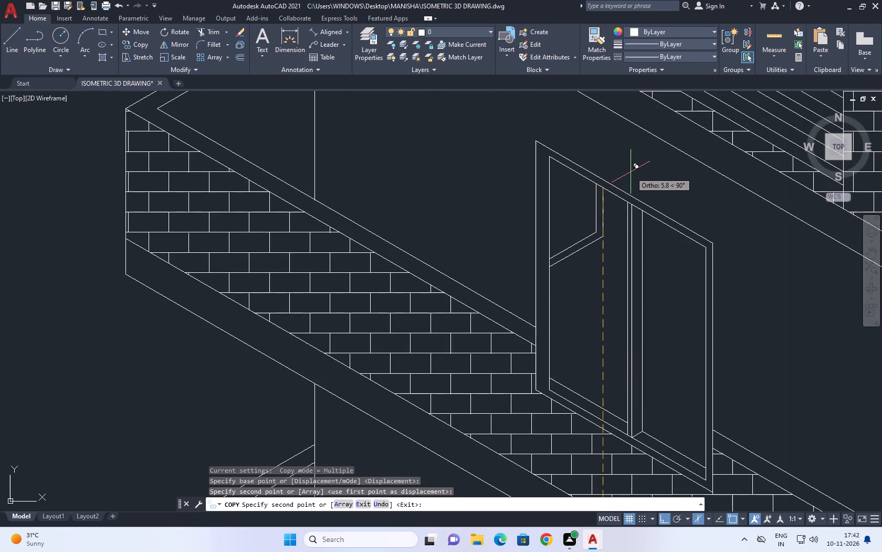
click(632, 174)
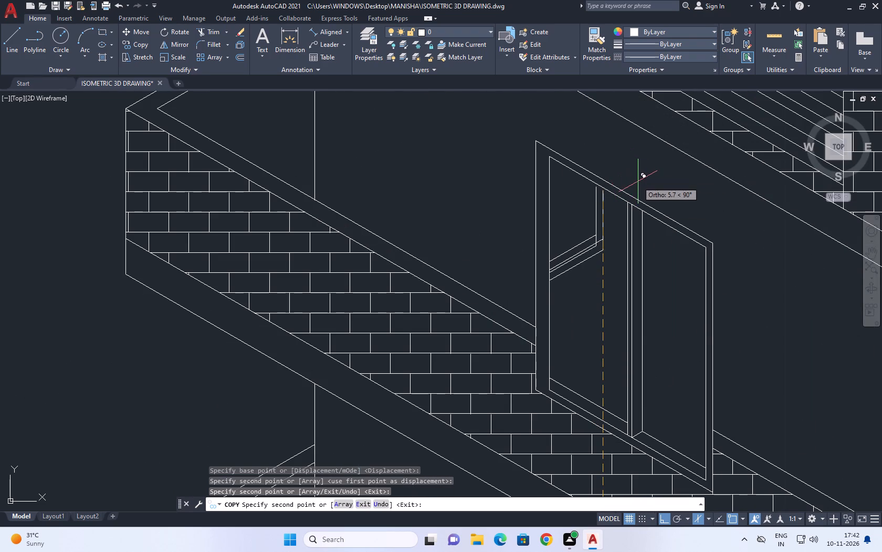
right_click(642, 183)
click(683, 200)
Move the four pane lines in the window below the clad balcony up until the outer vertical line meets the inner frame edge.
scroll(576, 268, up, 4)
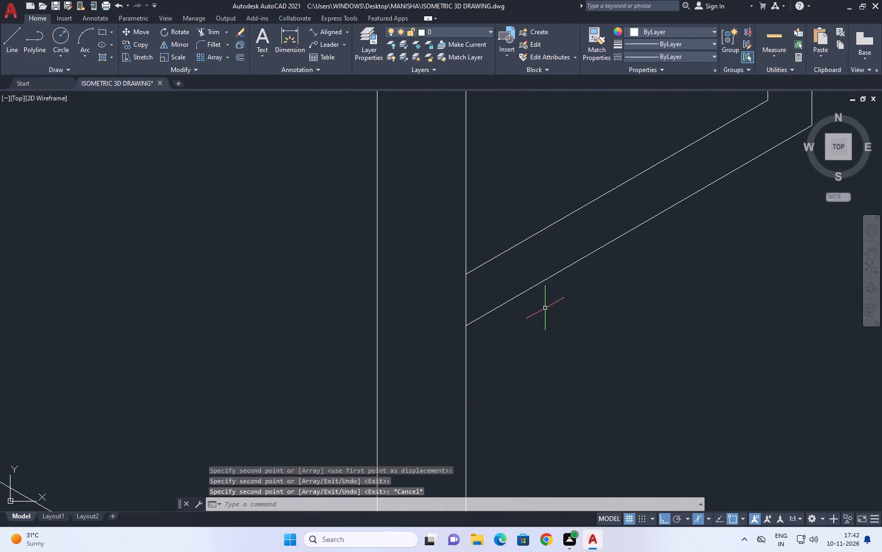
click(545, 309)
click(509, 227)
scroll(512, 237, down, 3)
scroll(582, 178, up, 2)
click(602, 155)
drag(532, 151, 527, 160)
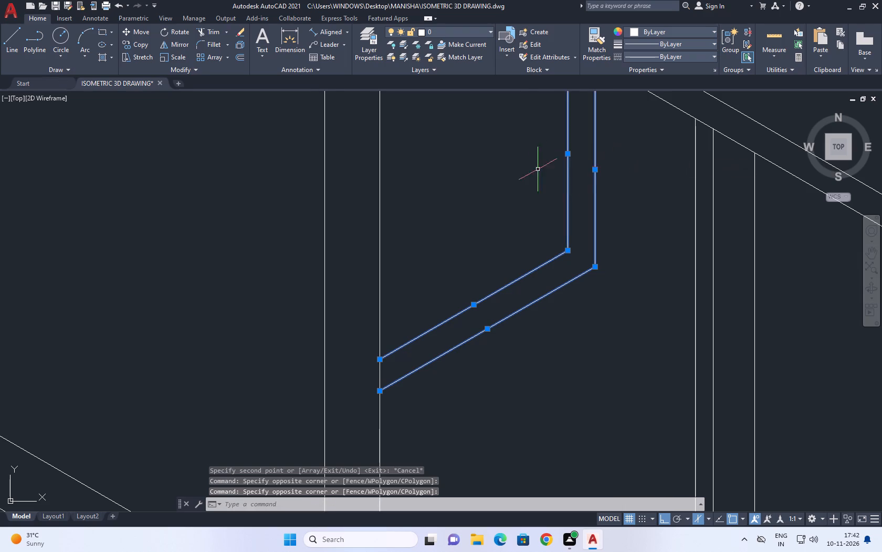
middle_drag(589, 171, 600, 222)
scroll(601, 228, down, 1)
key(m)
key(space)
middle_drag(601, 211, 604, 273)
scroll(607, 227, up, 1)
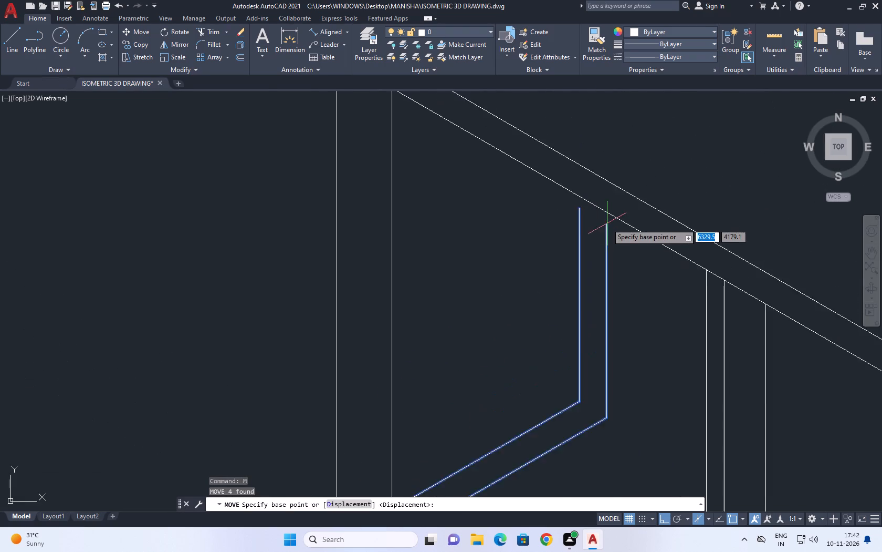
scroll(607, 223, up, 2)
click(603, 231)
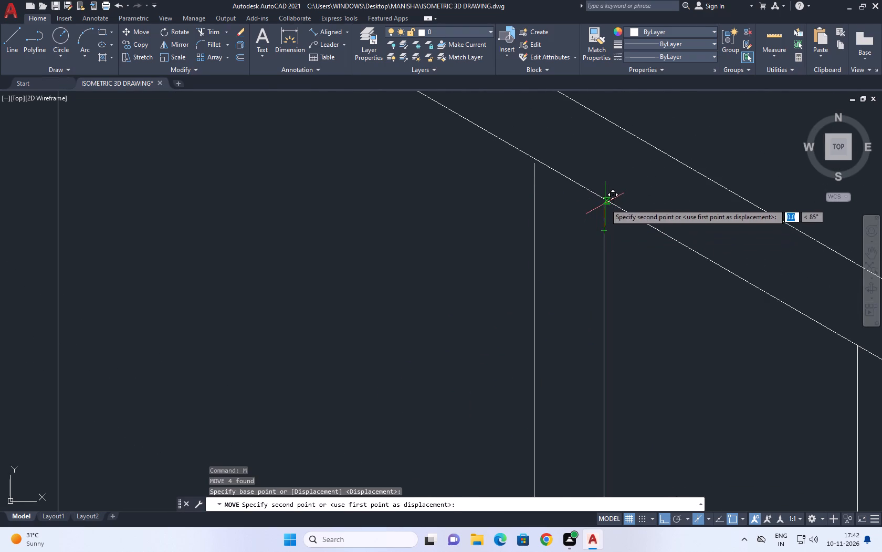
click(605, 203)
Extend the two sloping pane lines of that window to the inner vertical edge of the frame.
scroll(604, 205, down, 4)
scroll(532, 354, up, 3)
middle_drag(503, 238, 504, 264)
key(e)
key(x)
key(space)
click(510, 213)
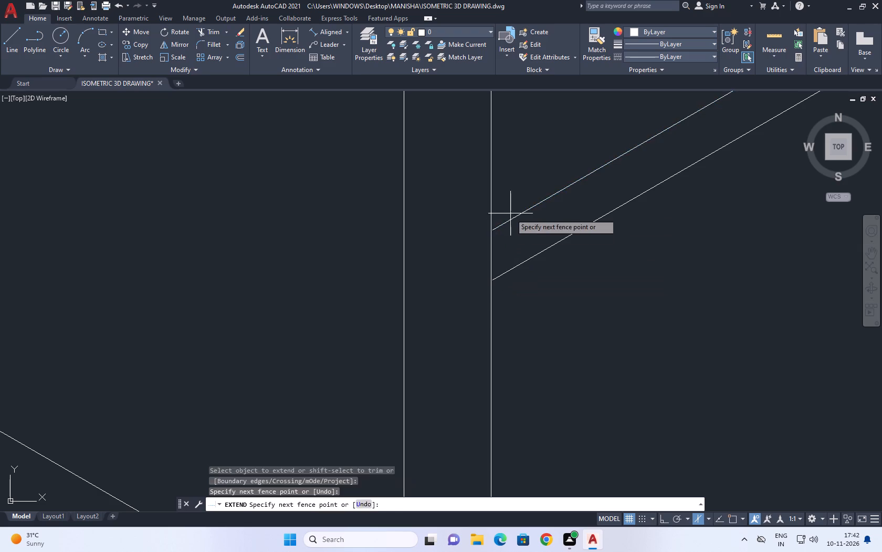
click(524, 292)
scroll(519, 287, down, 3)
key(space)
scroll(534, 295, down, 4)
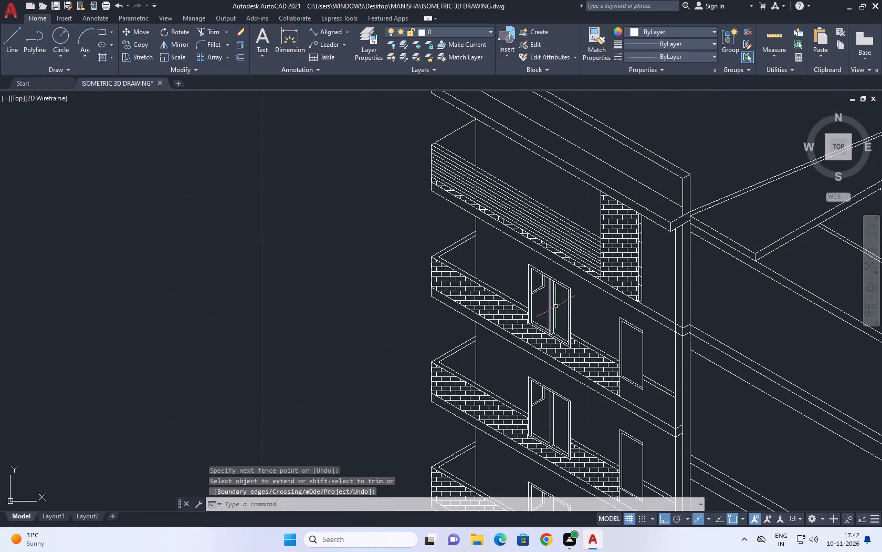
Draw a 30° line from the inner sill of the lowest balcony's double window up past the frame's far side.
middle_drag(567, 283, 576, 311)
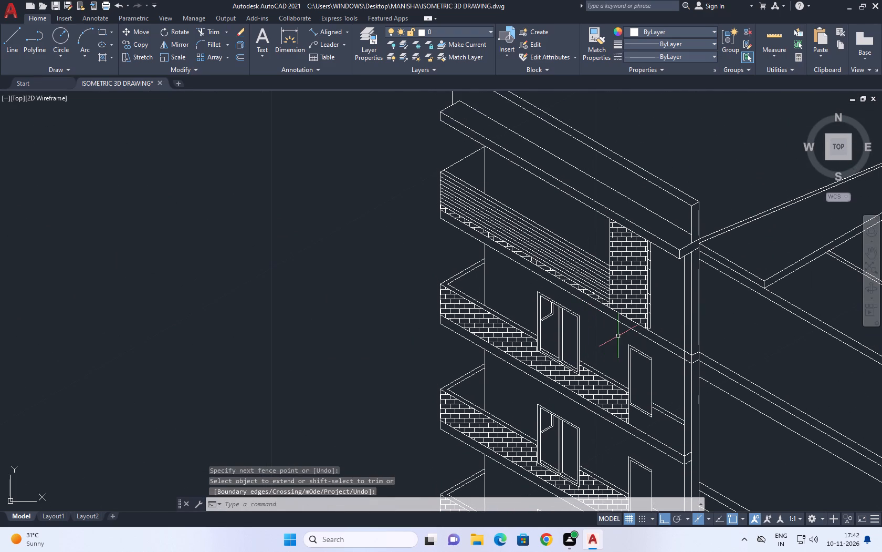
scroll(579, 366, down, 2)
middle_drag(587, 386, 592, 319)
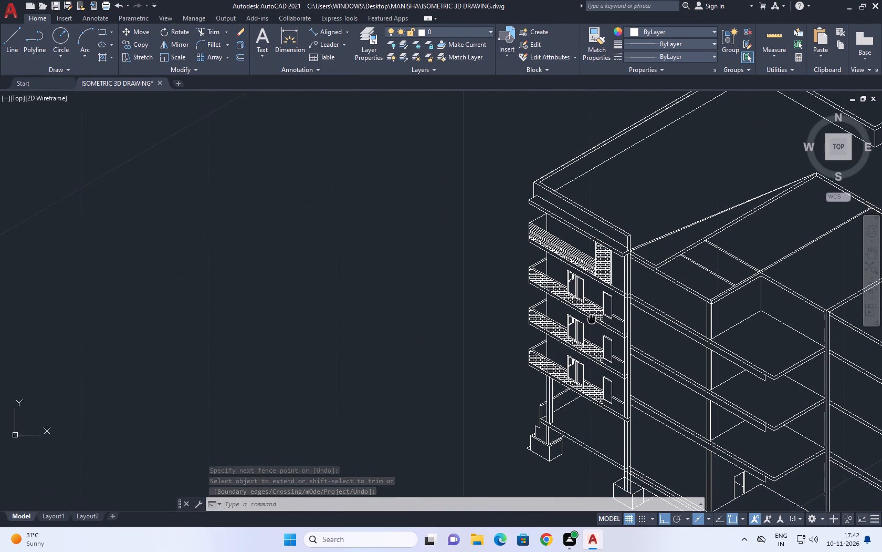
middle_drag(592, 319, 587, 309)
key(l)
key(space)
scroll(571, 371, up, 4)
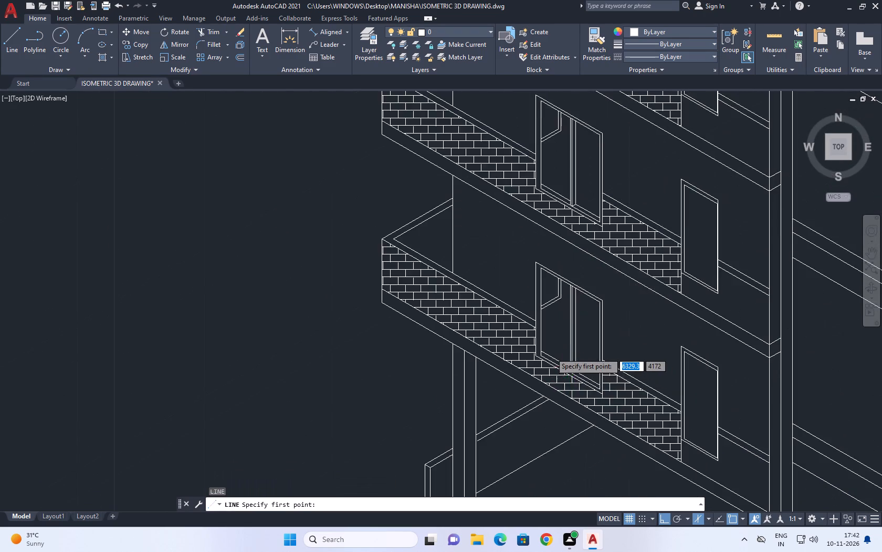
scroll(551, 353, up, 1)
click(534, 360)
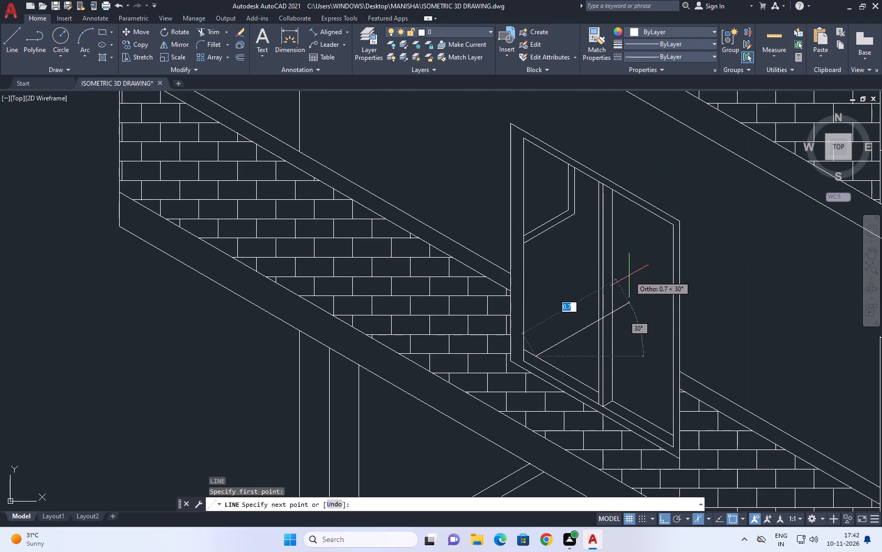
scroll(648, 288, up, 1)
click(726, 255)
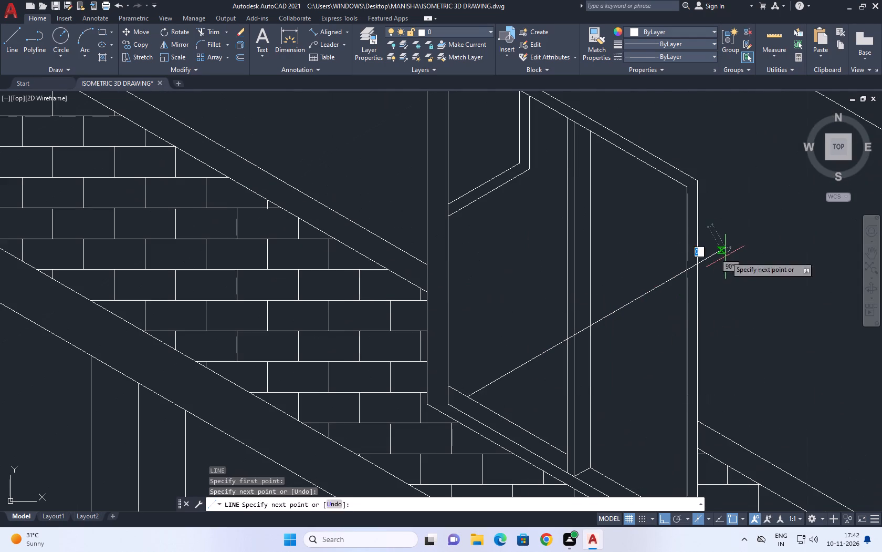
key(space)
Trim the 30° line at the lowest window's inner frame edge and remove its pieces between the central mullion lines.
text(TR)
key(space)
click(709, 258)
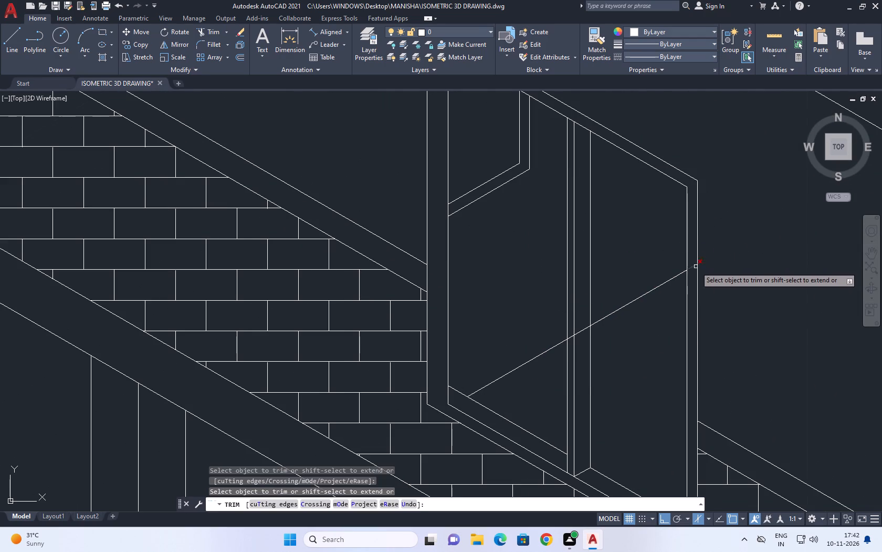
click(694, 267)
scroll(583, 334, up, 2)
click(579, 322)
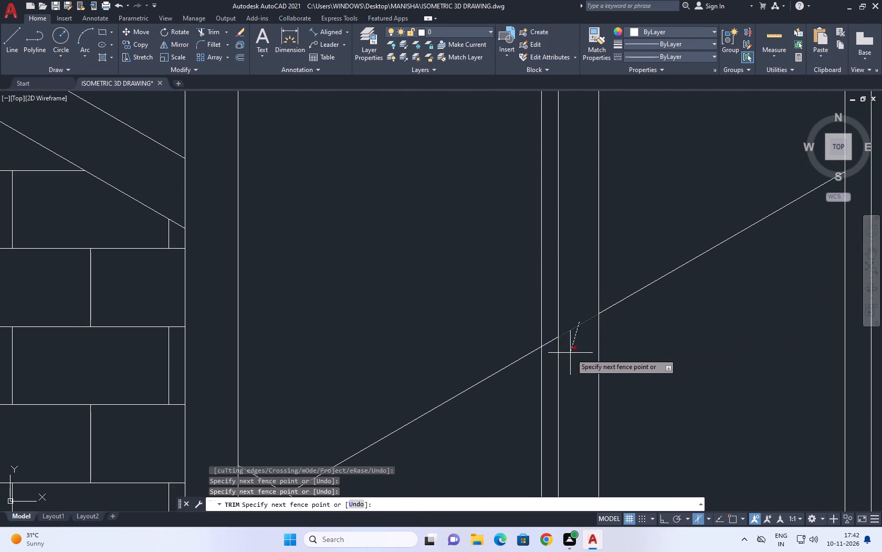
click(570, 353)
click(552, 343)
click(547, 333)
scroll(559, 344, down, 8)
key(space)
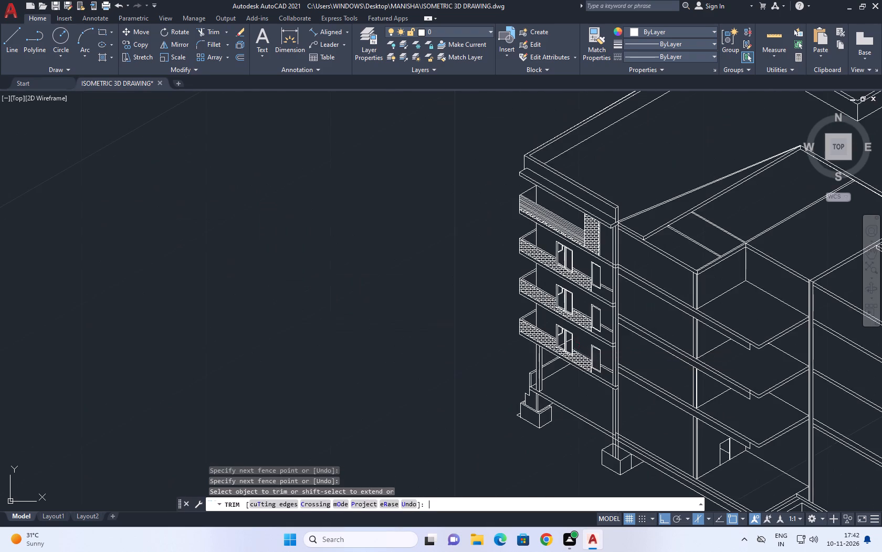
Draw a matching 30° line from the inner sill across the double window of the middle brick balcony, ending past the frame.
scroll(578, 358, up, 3)
middle_drag(551, 258, 561, 297)
middle_drag(558, 297, 558, 306)
text(L)
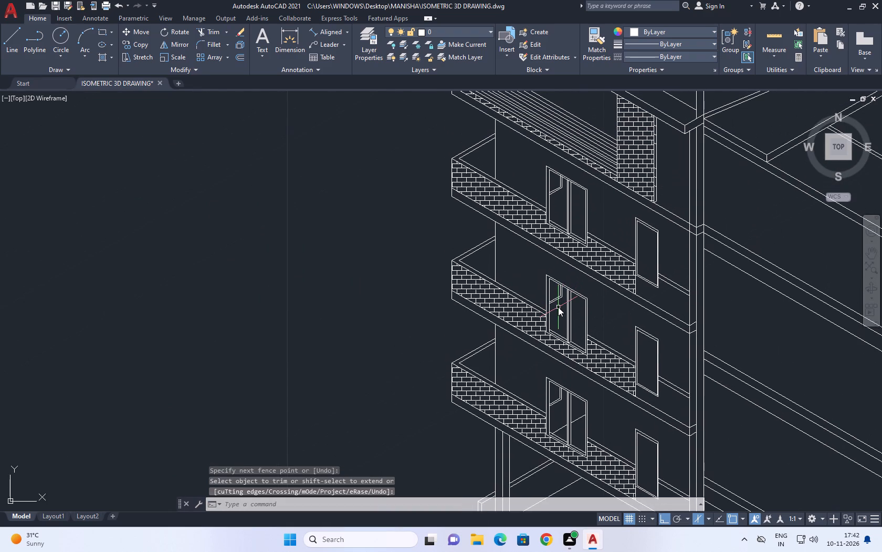
key(space)
scroll(572, 326, up, 2)
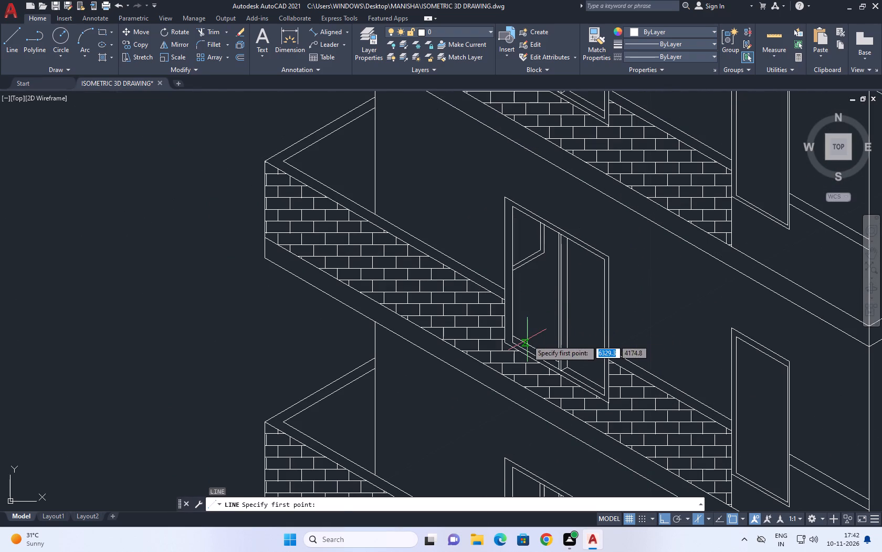
click(526, 340)
click(644, 285)
key(space)
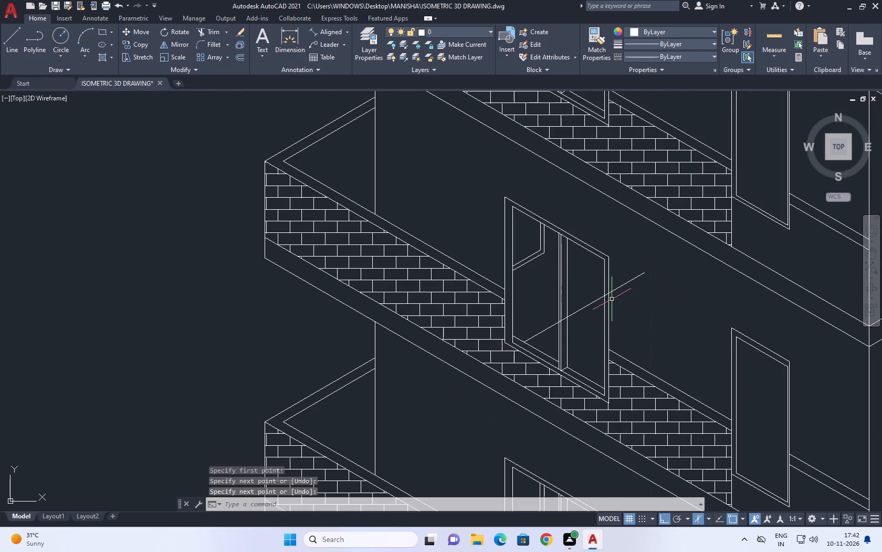
Trim the middle window's 30° line back to the inner frame edge and clear it between the mullion lines.
key(t)
key(r)
key(space)
click(624, 285)
scroll(600, 307, up, 2)
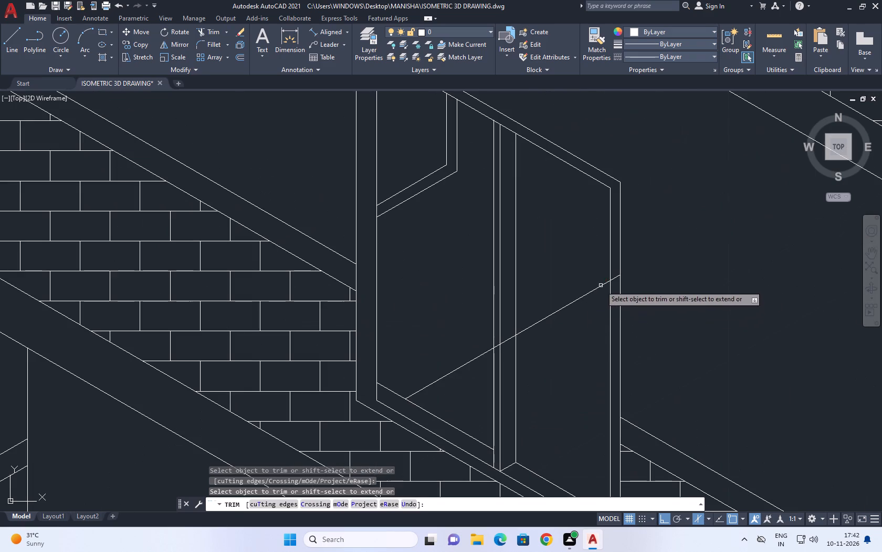
click(616, 277)
scroll(516, 346, up, 3)
click(495, 324)
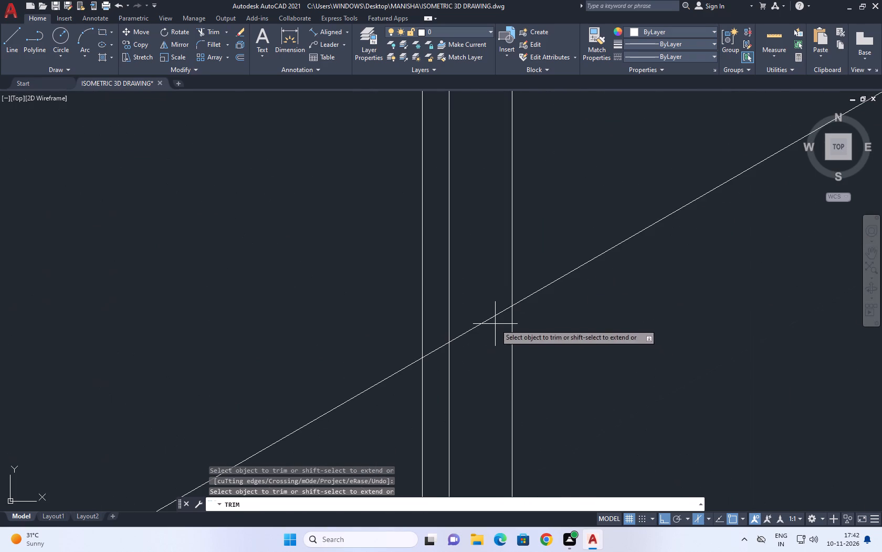
click(493, 285)
click(437, 352)
scroll(545, 319, down, 6)
key(space)
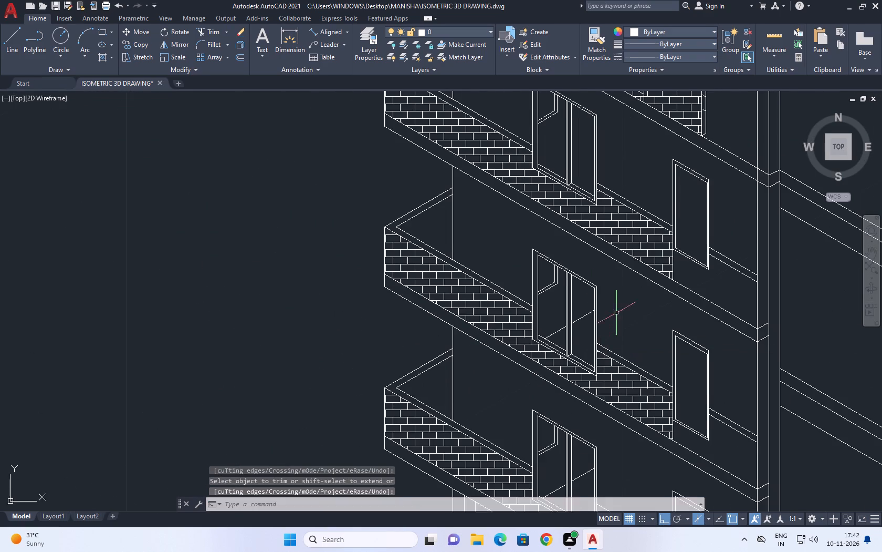
Draw a 30° line from the inner sill across the double window below the clad balcony, ending past the frame.
middle_drag(590, 285, 597, 329)
text(L)
key(space)
middle_drag(548, 238, 514, 389)
scroll(514, 391, up, 2)
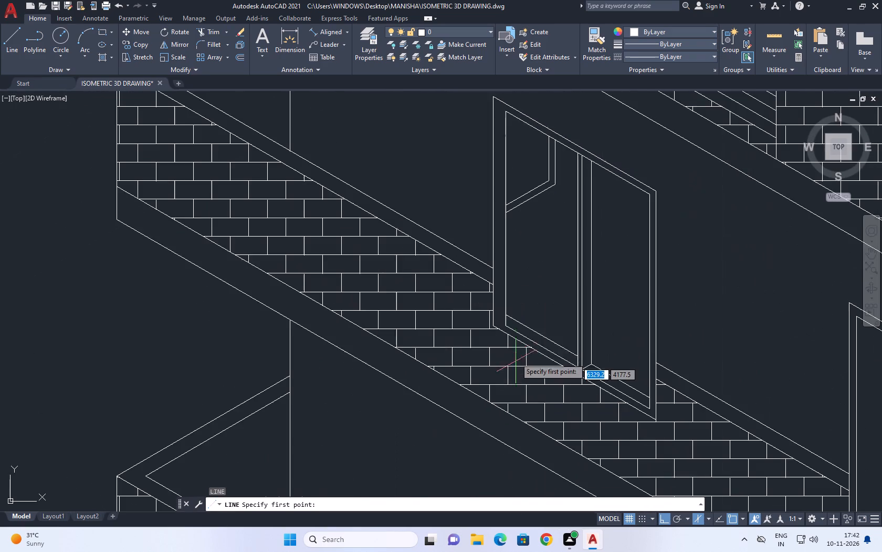
scroll(507, 313, up, 2)
scroll(524, 322, down, 5)
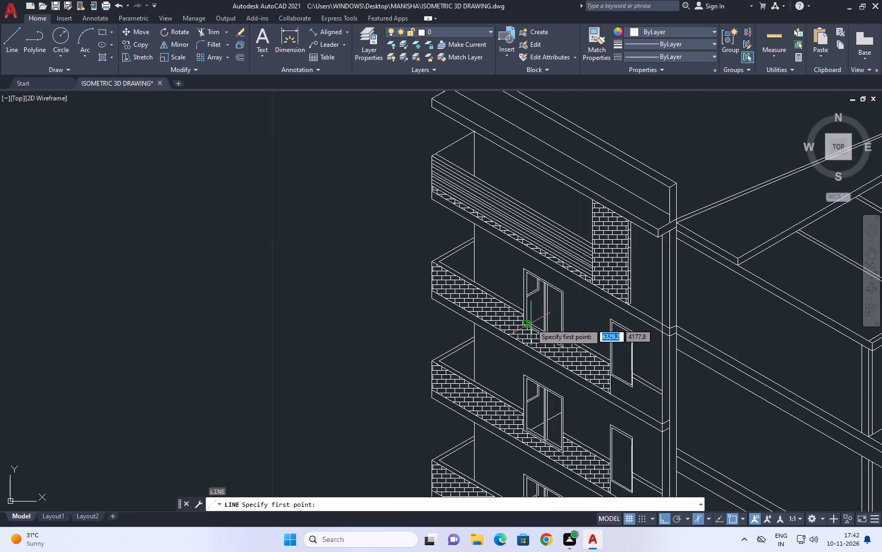
scroll(531, 323, up, 2)
click(529, 322)
click(655, 278)
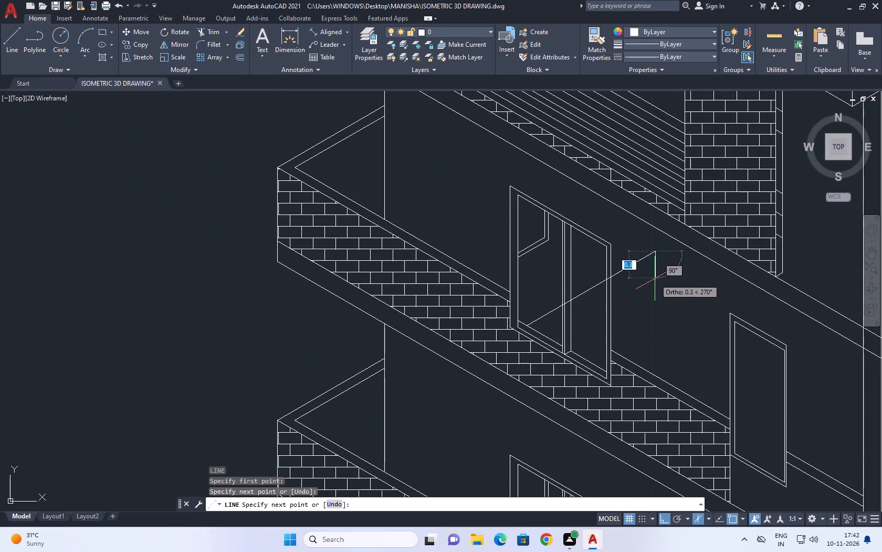
key(space)
Trim that window's 30° line at the inner frame edge and remove the pieces crossing the central mullion.
middle_drag(597, 271, 613, 322)
text(TR)
key(space)
click(633, 324)
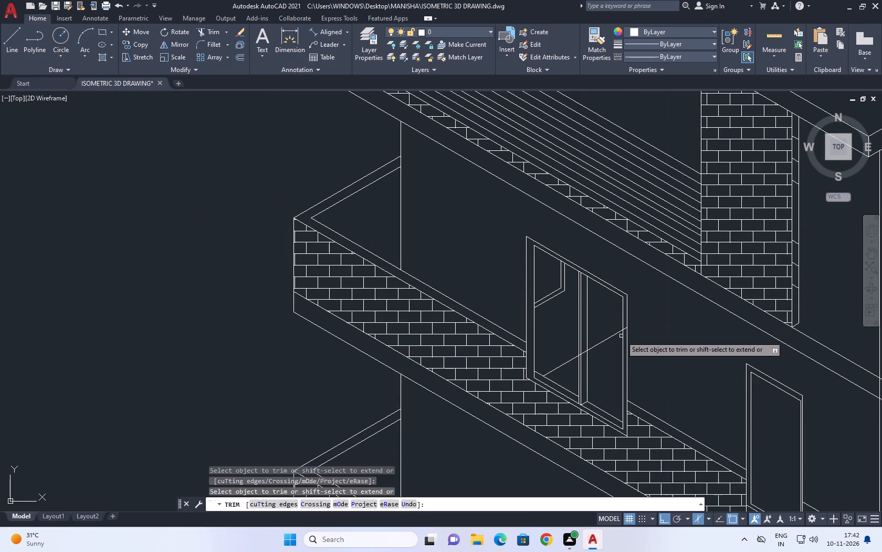
scroll(621, 336, up, 4)
click(635, 308)
scroll(634, 305, down, 4)
scroll(590, 332, up, 3)
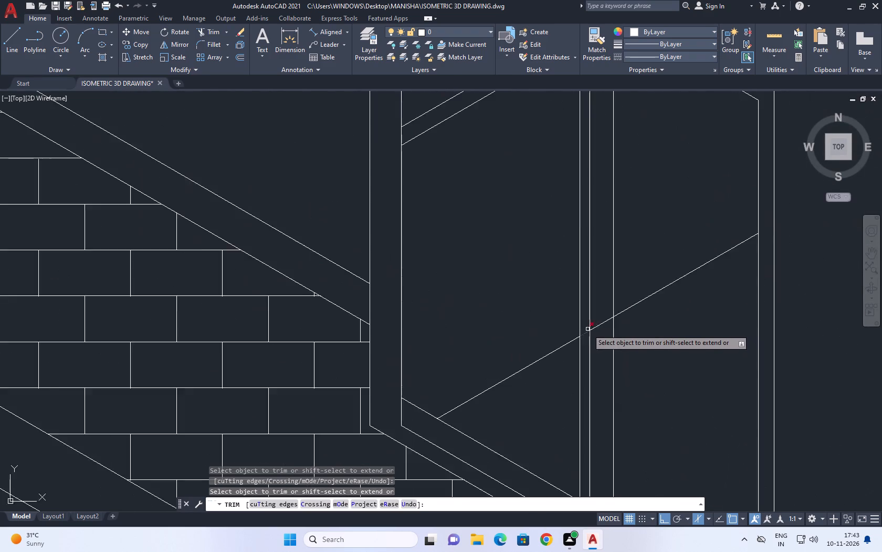
scroll(587, 329, up, 1)
click(584, 335)
click(600, 323)
scroll(612, 318, down, 2)
click(610, 332)
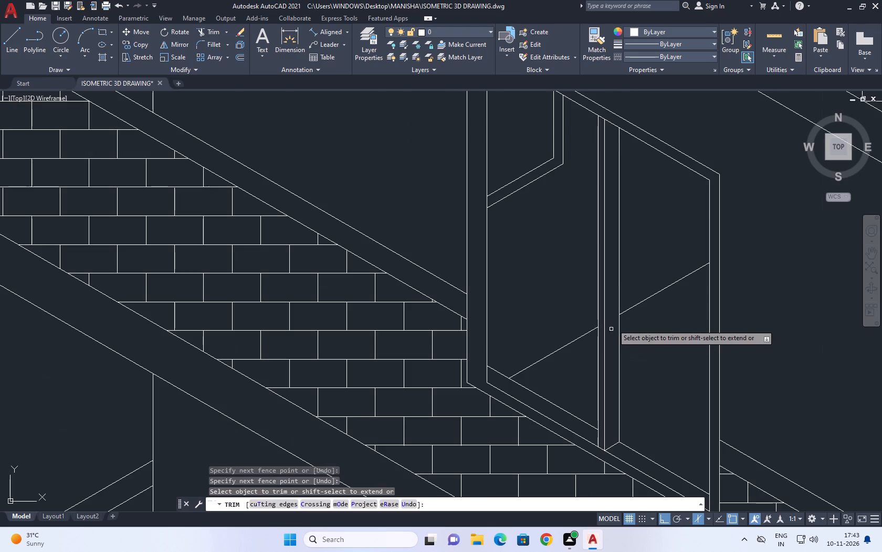
scroll(616, 294, down, 5)
key(space)
Hatch the enclosed wall area beneath the lowest balcony, between the column and the balcony's underside.
middle_drag(678, 295, 605, 275)
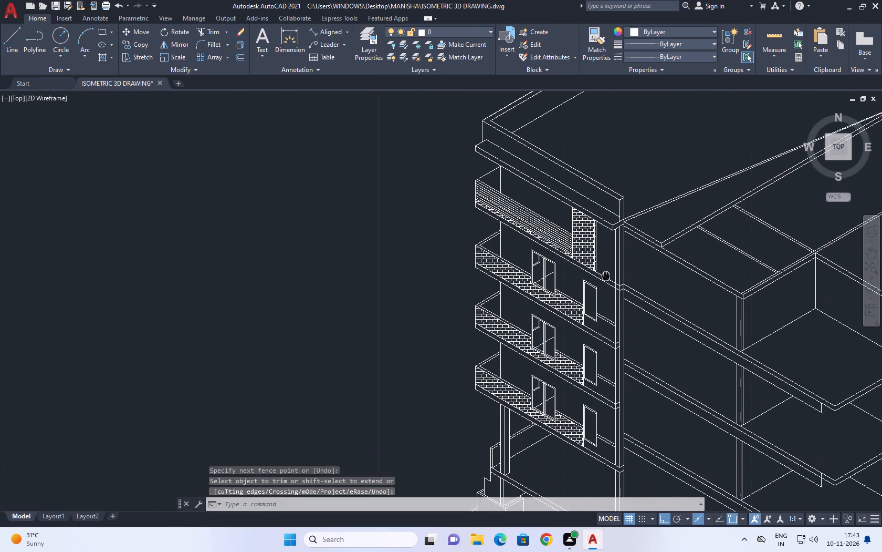
middle_drag(605, 275, 599, 271)
middle_drag(577, 351, 602, 299)
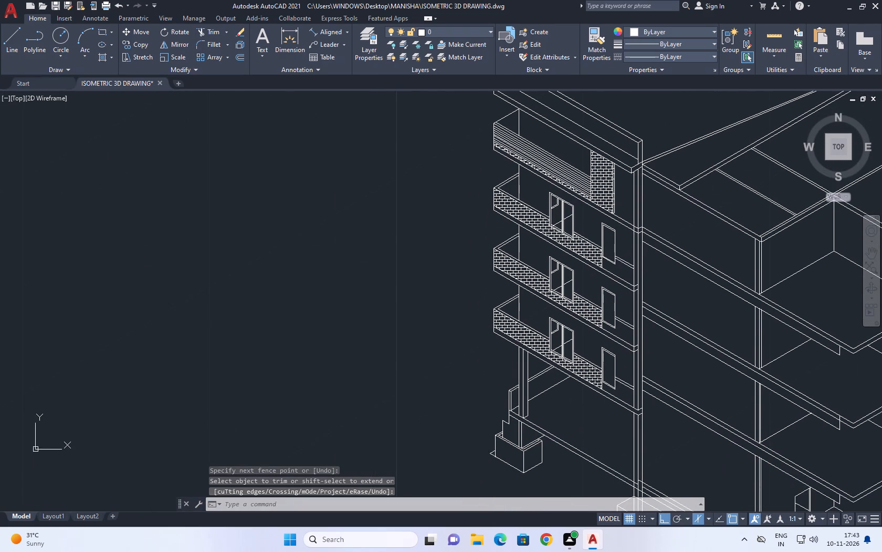
middle_drag(602, 299, 601, 294)
scroll(601, 294, down, 1)
middle_drag(561, 349, 574, 340)
scroll(574, 341, up, 2)
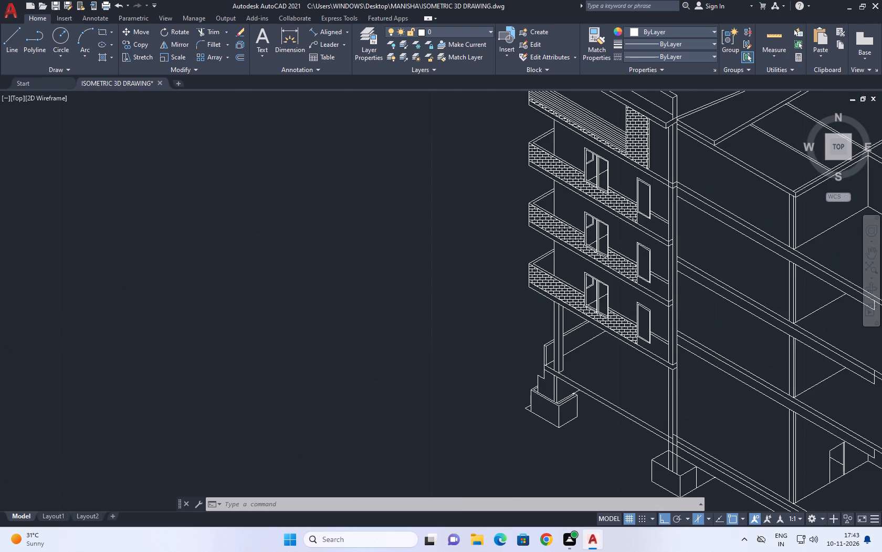
scroll(574, 341, up, 1)
text(H)
key(space)
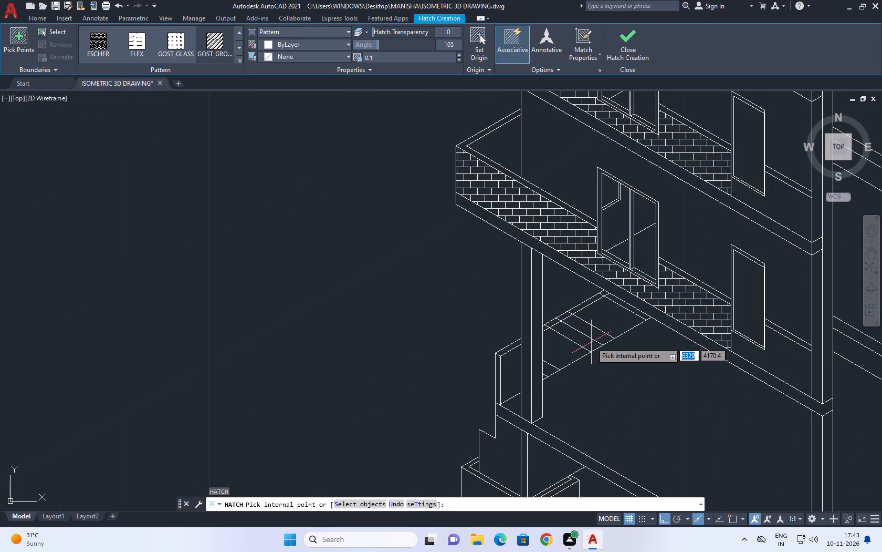
click(590, 338)
key(Escape)
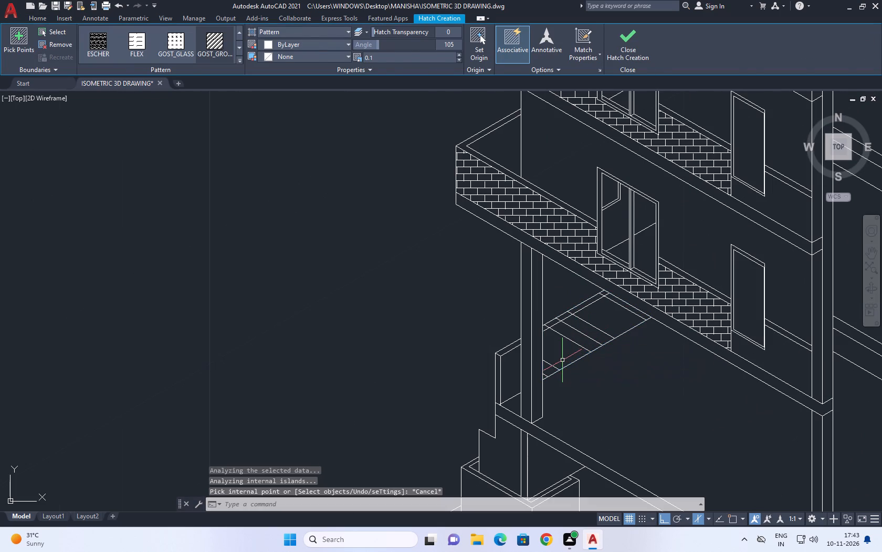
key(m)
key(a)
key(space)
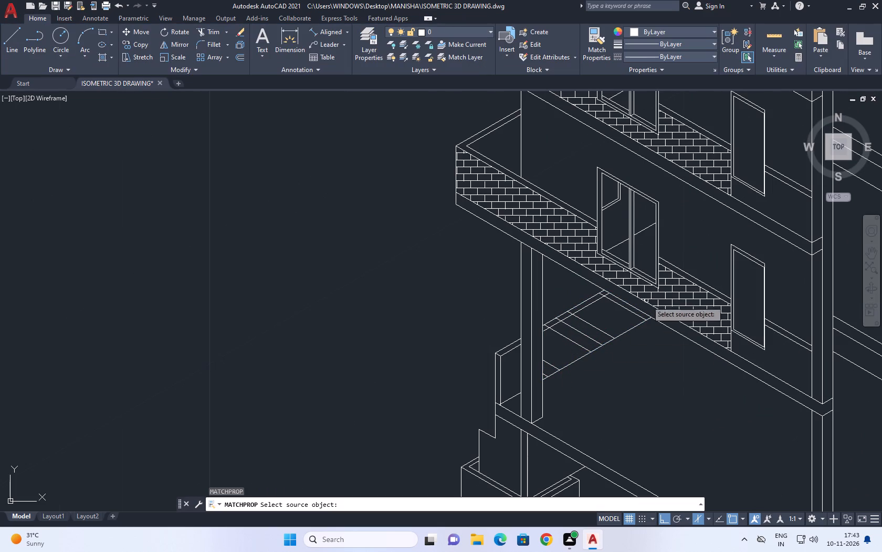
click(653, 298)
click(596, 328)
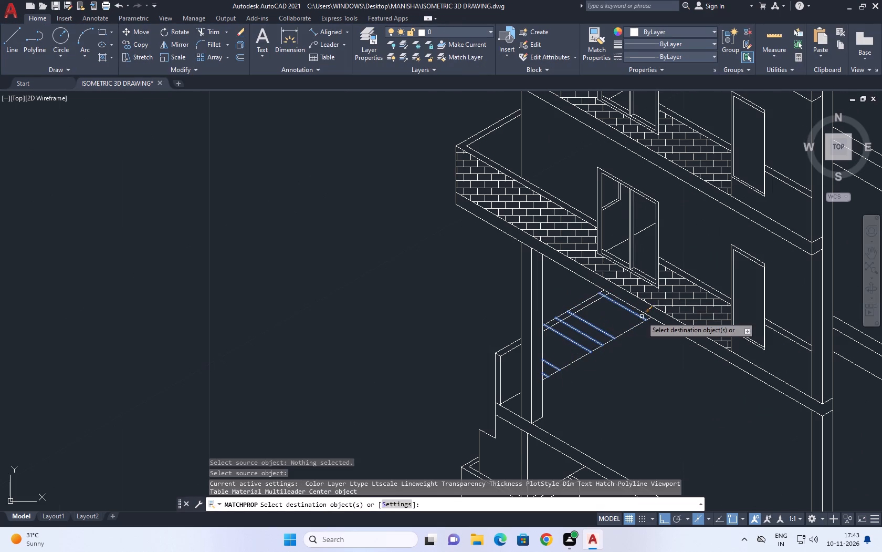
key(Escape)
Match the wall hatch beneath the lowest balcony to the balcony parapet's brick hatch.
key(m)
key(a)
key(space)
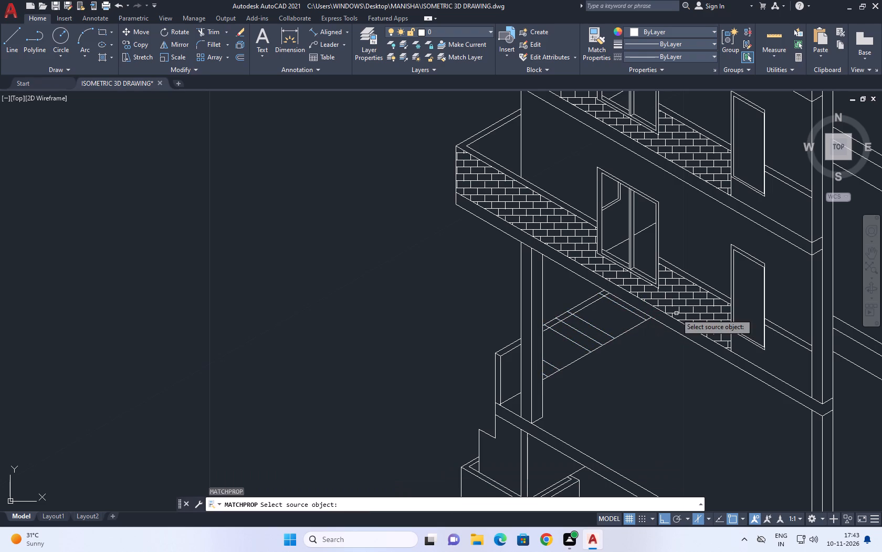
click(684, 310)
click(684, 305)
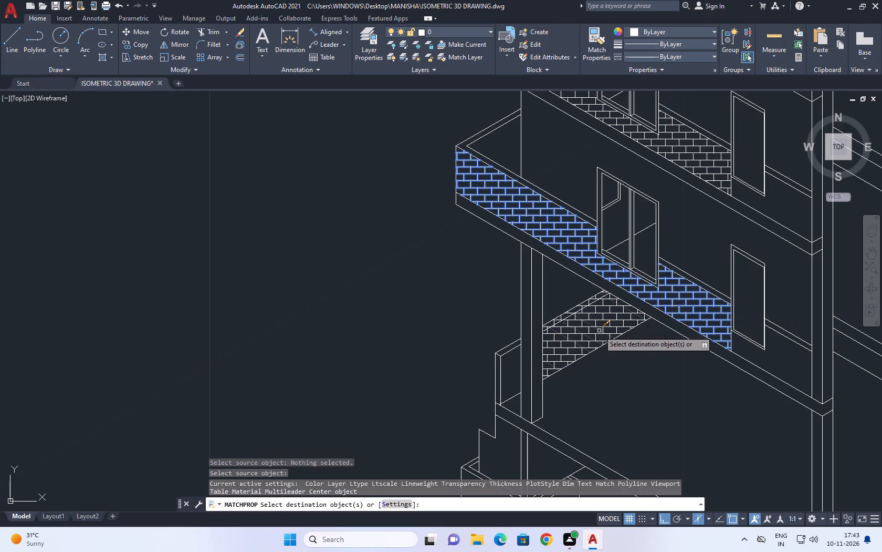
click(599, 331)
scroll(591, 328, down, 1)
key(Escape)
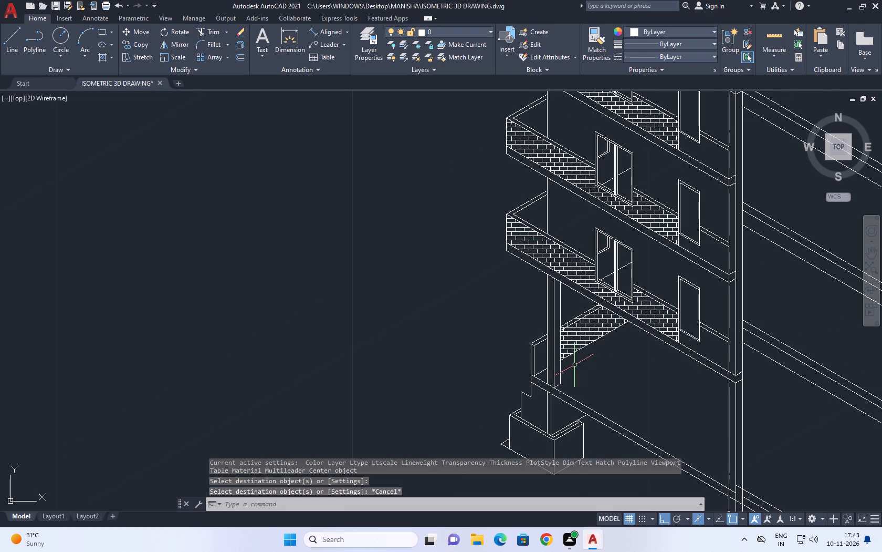
Hatch the small wall face on the outer side of the balcony column and match it to the neighbouring brick hatch.
key(space)
scroll(542, 361, up, 1)
key(Escape)
text(H)
key(space)
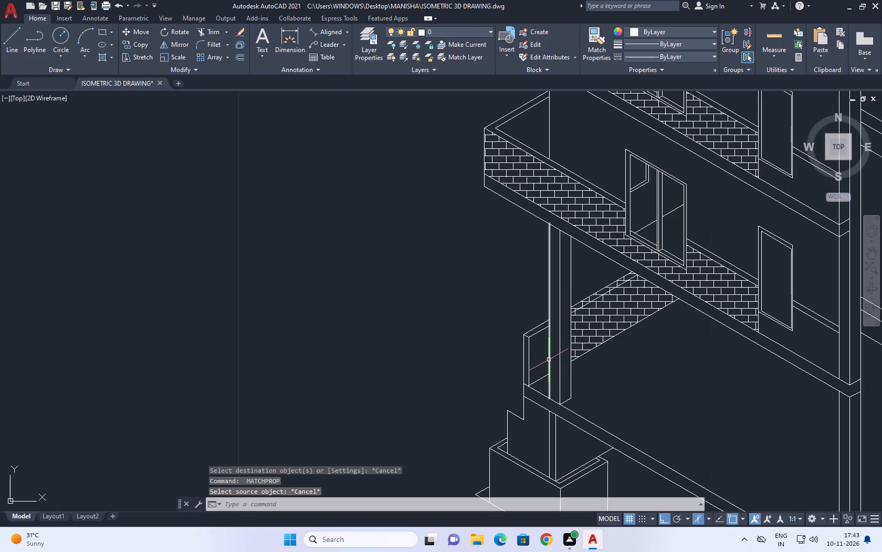
click(543, 352)
key(Escape)
scroll(578, 342, up, 1)
key(m)
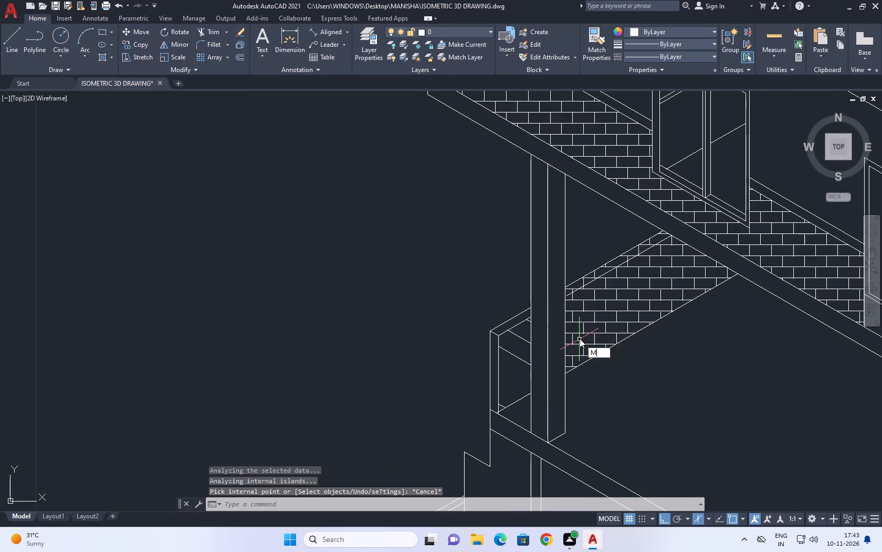
key(a)
key(space)
click(595, 339)
click(514, 356)
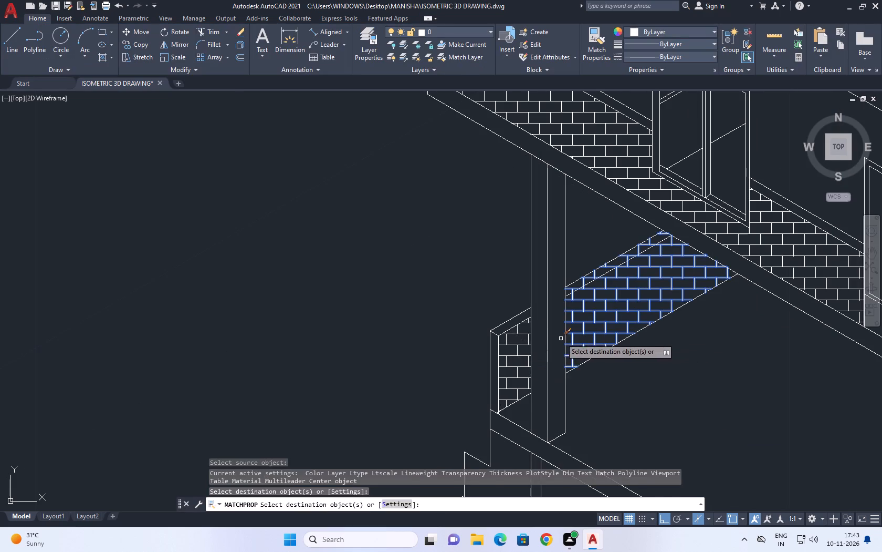
key(space)
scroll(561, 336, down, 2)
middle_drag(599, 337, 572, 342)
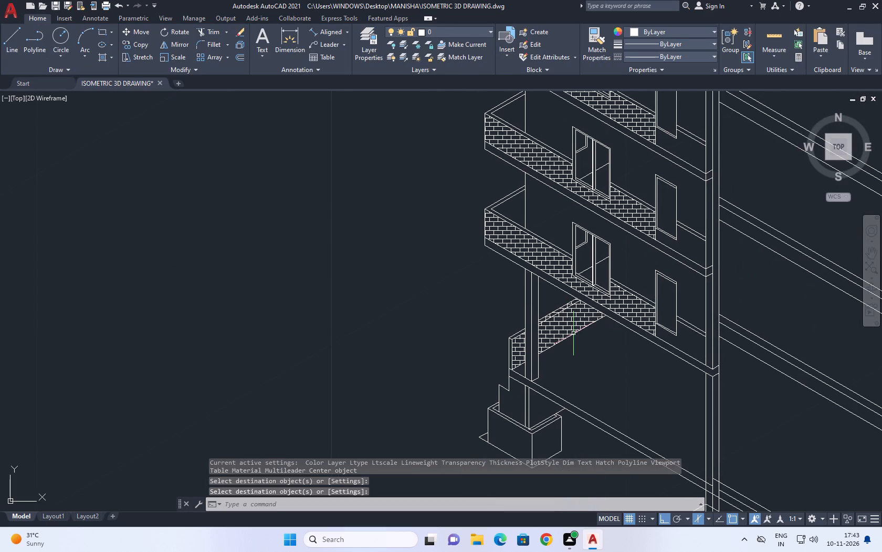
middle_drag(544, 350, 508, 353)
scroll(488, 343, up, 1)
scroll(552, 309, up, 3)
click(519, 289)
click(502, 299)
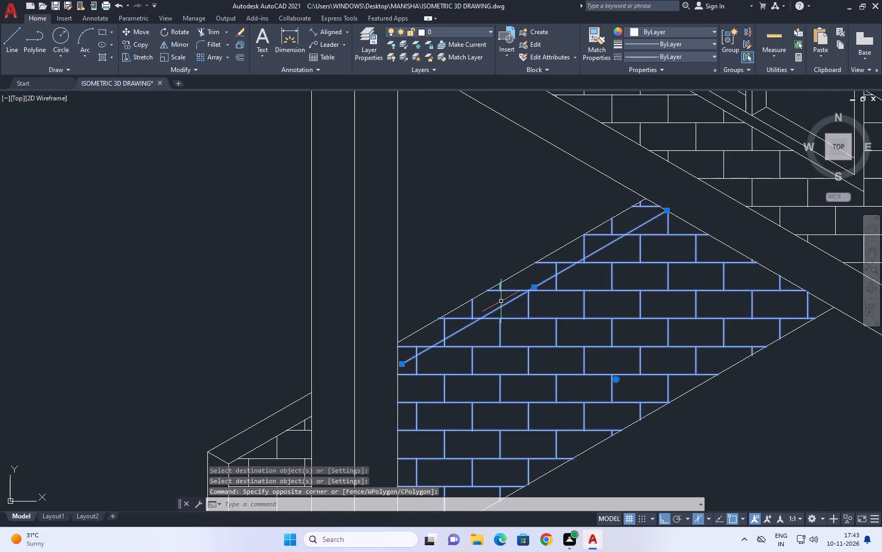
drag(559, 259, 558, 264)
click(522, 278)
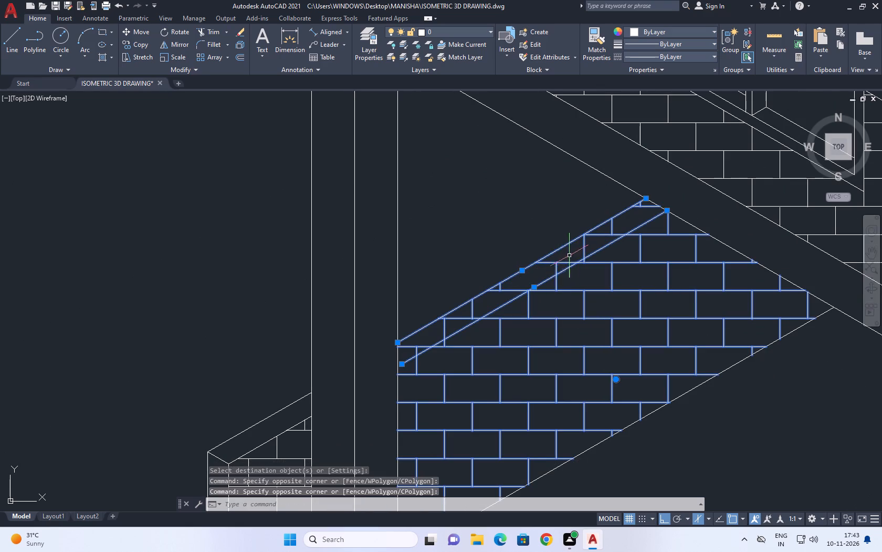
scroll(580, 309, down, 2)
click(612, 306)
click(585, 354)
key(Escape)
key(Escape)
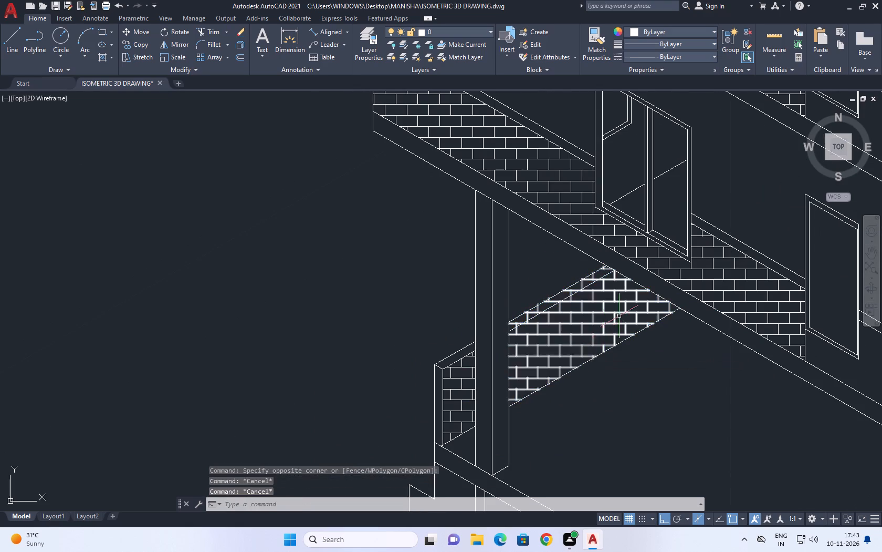
Delete the brick hatch on the sloping wall beneath the lowest balcony.
click(619, 316)
drag(576, 330, 560, 338)
scroll(591, 269, up, 3)
click(593, 310)
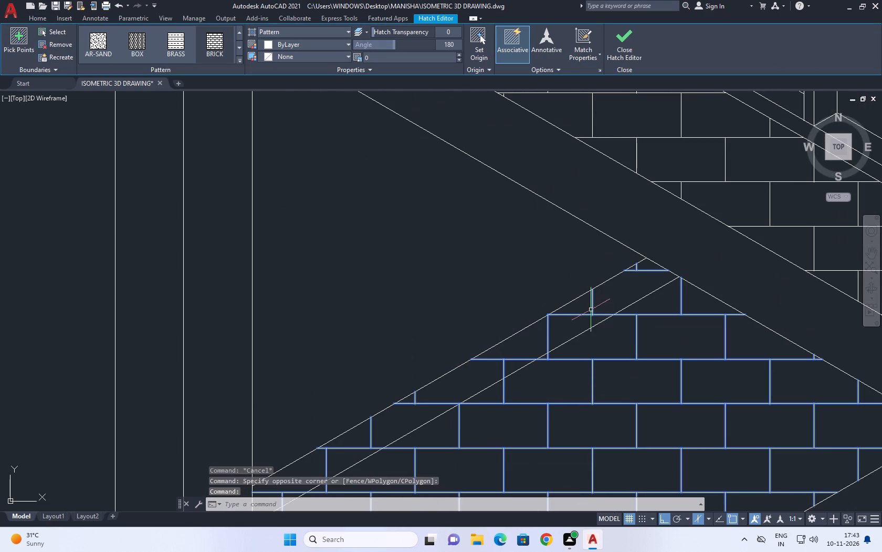
click(575, 314)
click(572, 321)
click(568, 319)
scroll(568, 319, down, 4)
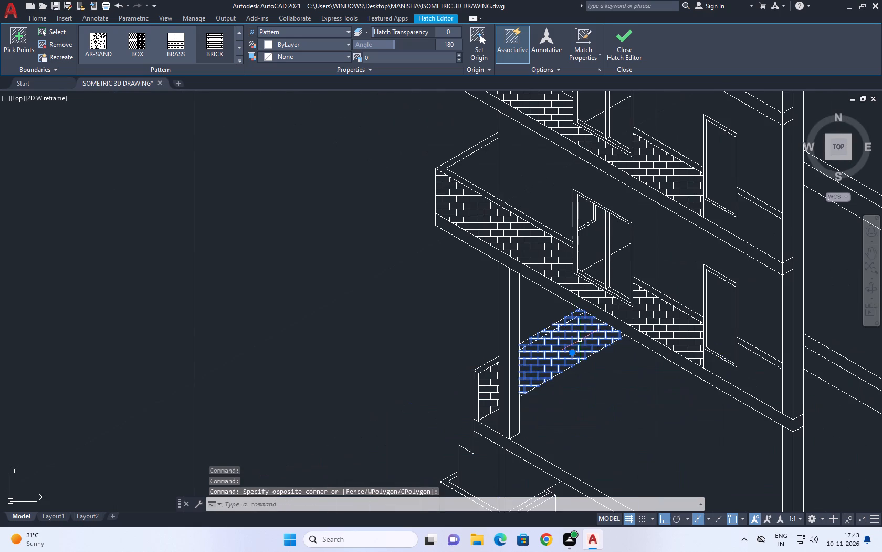
middle_drag(580, 341, 585, 352)
key(Delete)
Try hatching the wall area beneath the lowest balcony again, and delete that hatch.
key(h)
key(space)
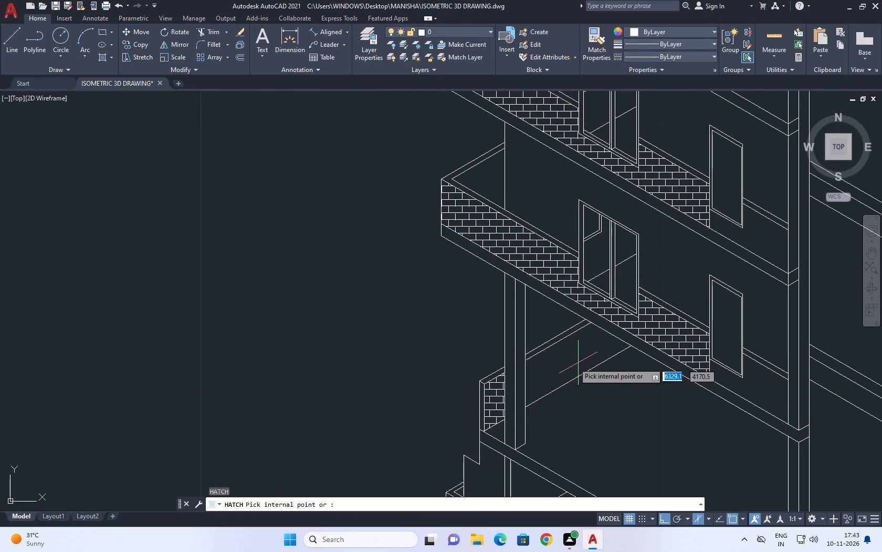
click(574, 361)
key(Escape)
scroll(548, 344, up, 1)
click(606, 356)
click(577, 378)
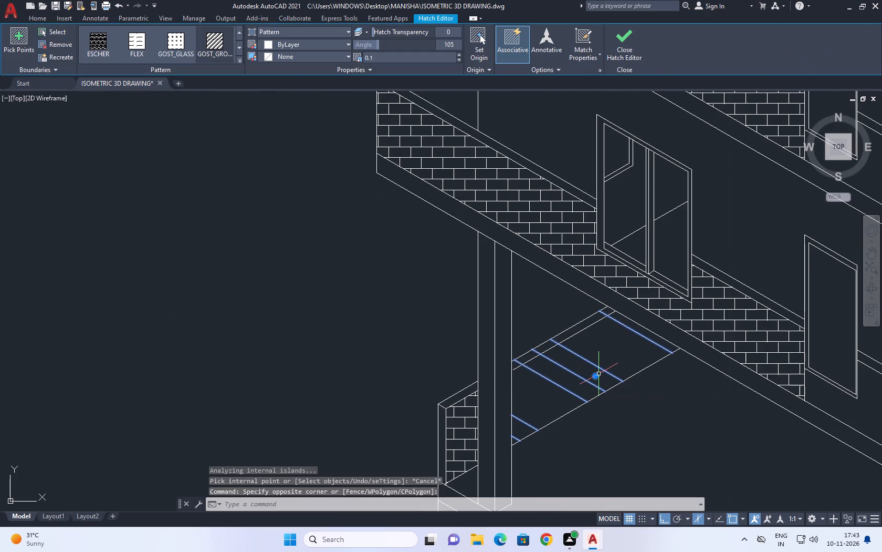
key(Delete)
Extend the two sloping top lines of the wall beneath the lowest balcony toward the column.
key(e)
key(x)
scroll(544, 369, up, 1)
key(space)
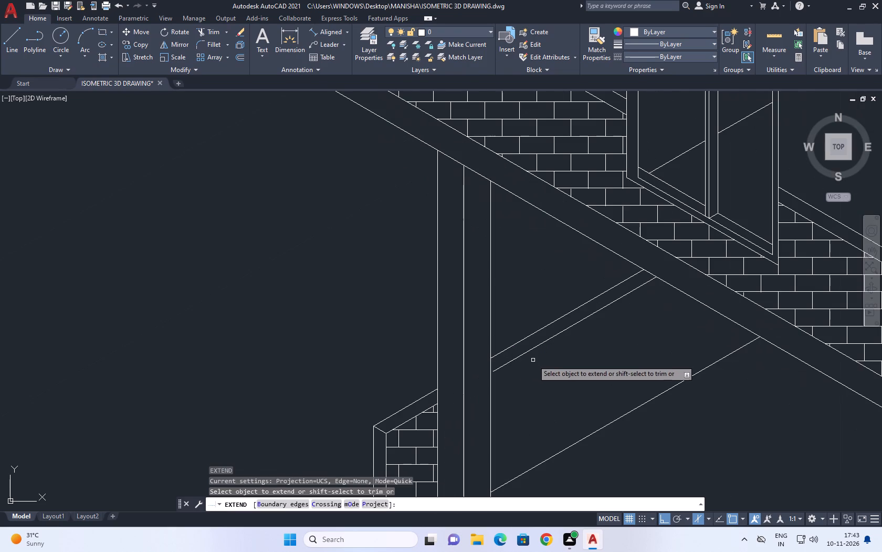
click(517, 360)
click(511, 348)
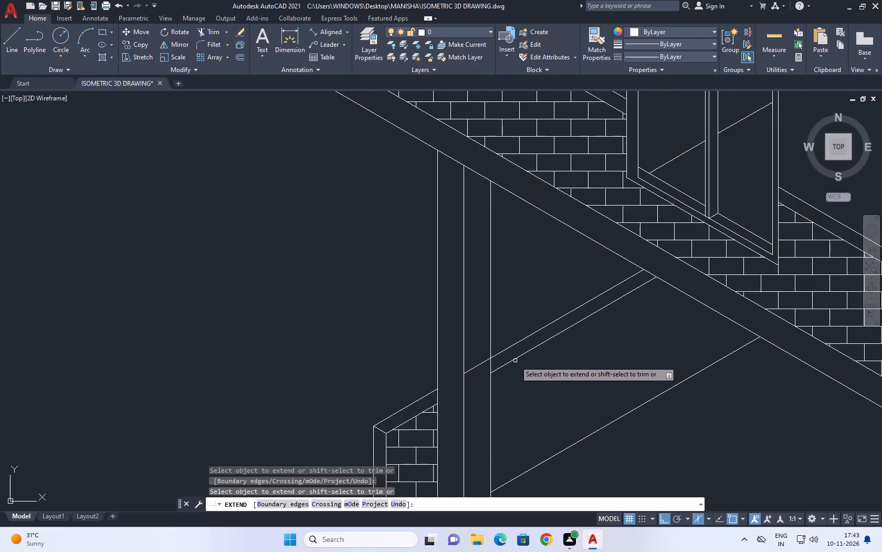
key(Escape)
Hatch the wall face below its inner top line, between the column and the lowest balcony's underside.
scroll(527, 371, down, 2)
text(H)
key(space)
click(540, 375)
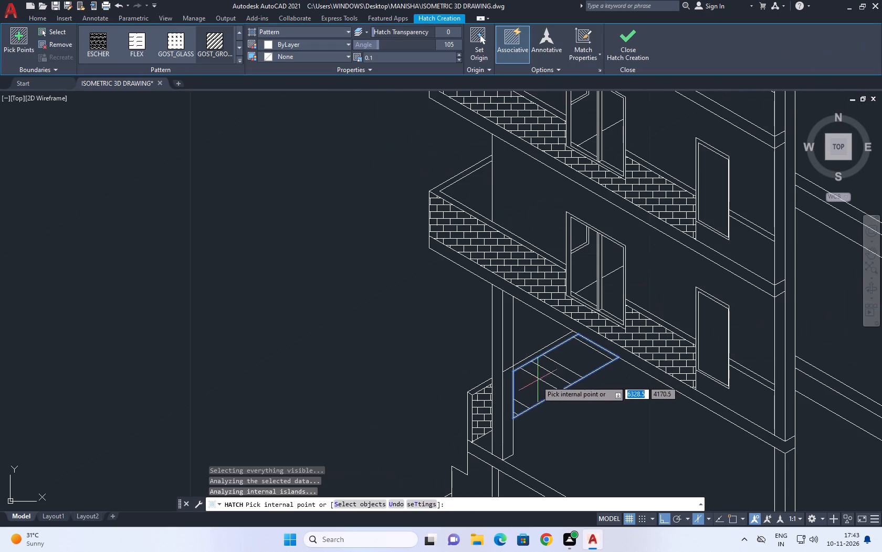
key(Escape)
Trim the wall's outer top line back to the column edge, removing the piece inside the column.
scroll(504, 381, up, 3)
key(t)
key(r)
key(space)
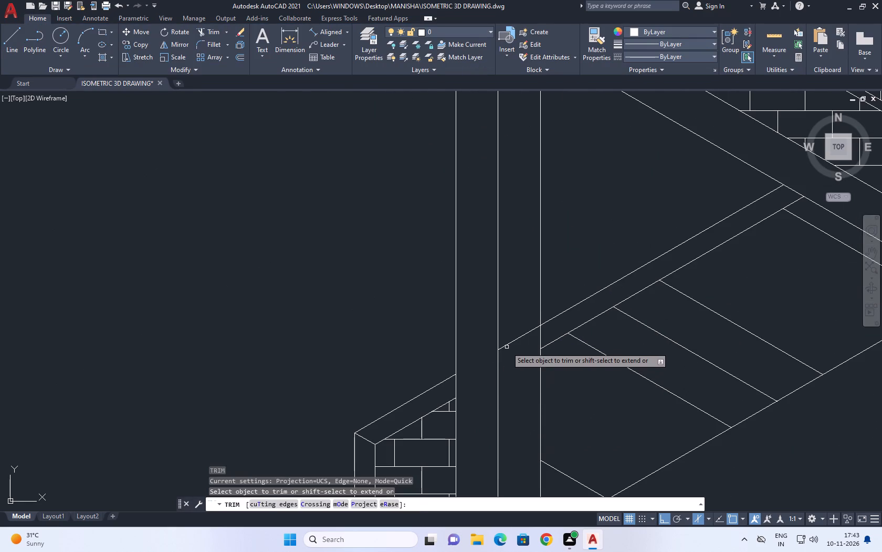
click(507, 346)
scroll(529, 336, down, 4)
key(Escape)
Match the new wall hatch beneath the lowest balcony to the balcony parapet's brick hatch.
text(MA)
key(space)
click(620, 324)
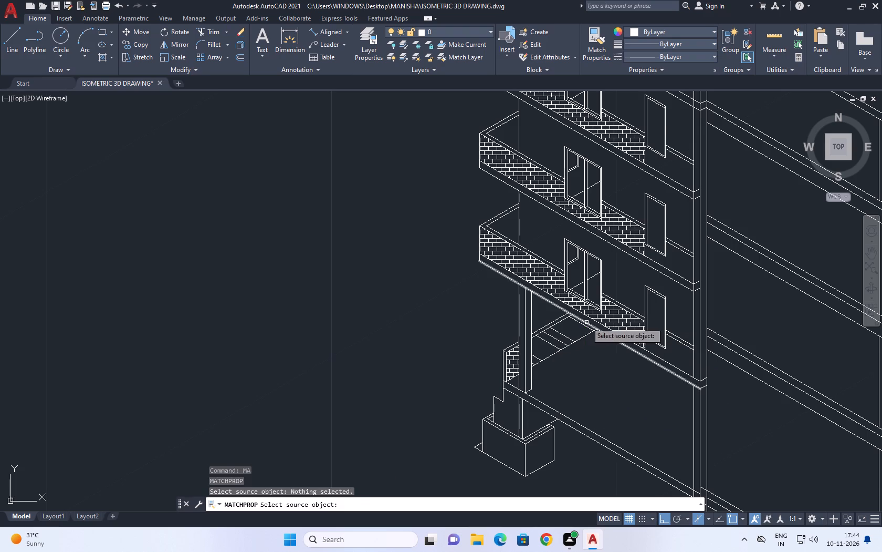
scroll(593, 321, up, 2)
click(616, 316)
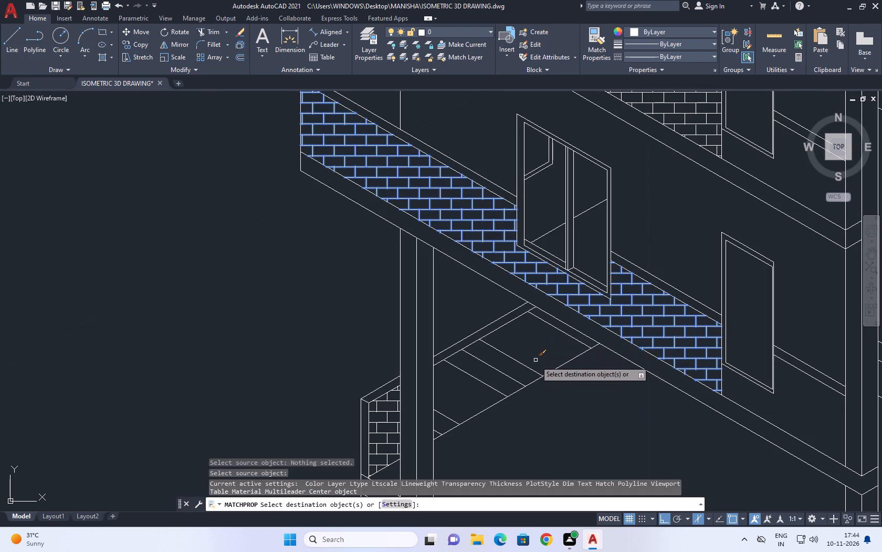
click(531, 371)
scroll(532, 350, down, 3)
key(Escape)
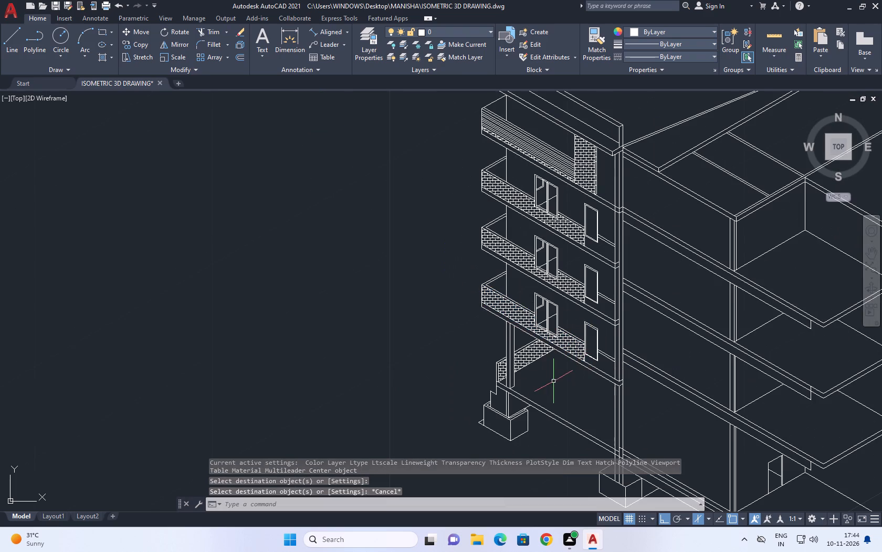
Trim the corner column's outer edge line where it crosses the ground-level slab, between the slab's two sloping lines.
middle_drag(554, 379, 532, 313)
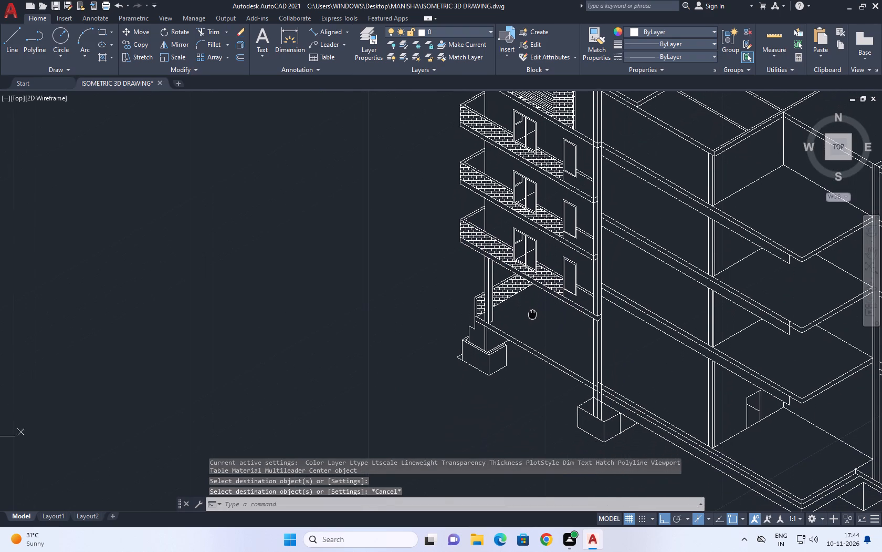
middle_drag(532, 313, 534, 313)
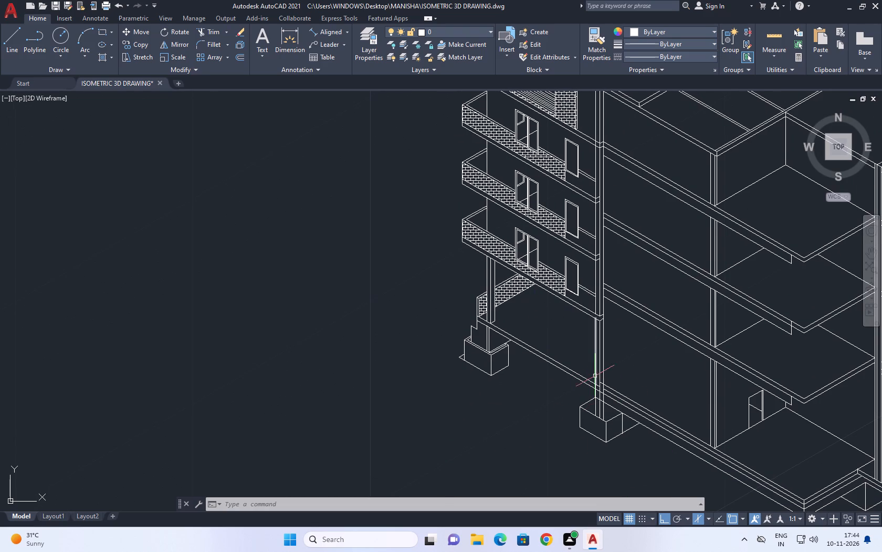
middle_drag(605, 410, 631, 407)
scroll(652, 383, up, 3)
middle_drag(555, 414, 565, 416)
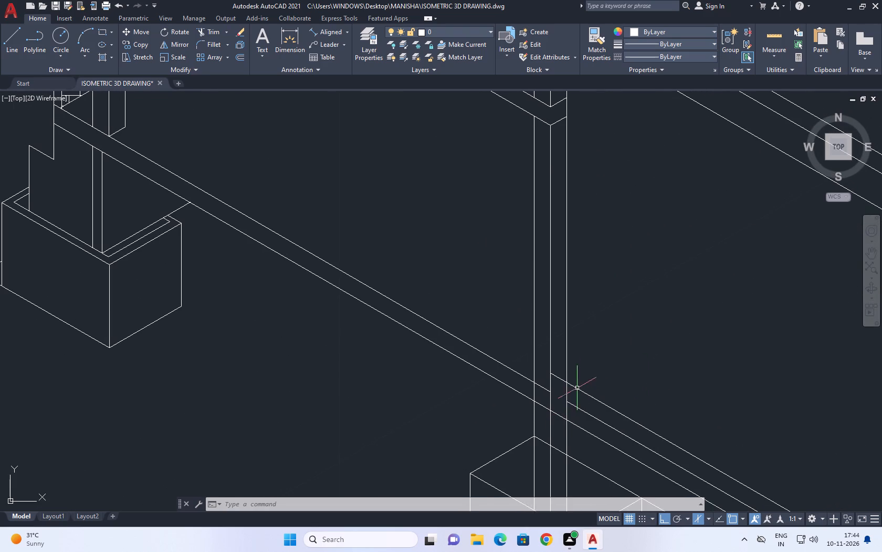
click(559, 334)
click(585, 340)
scroll(581, 334, down, 2)
middle_drag(605, 338, 591, 374)
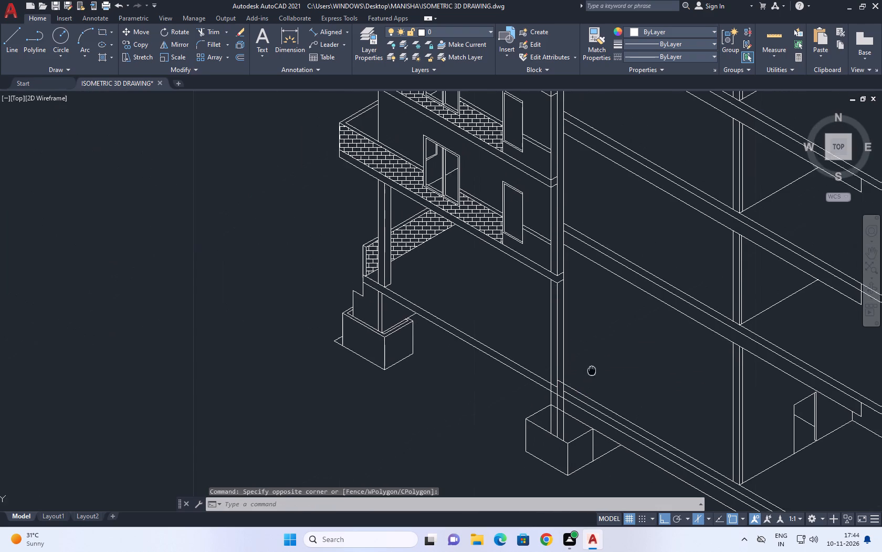
middle_drag(591, 374, 590, 377)
text(TR)
key(space)
scroll(554, 406, up, 2)
click(571, 390)
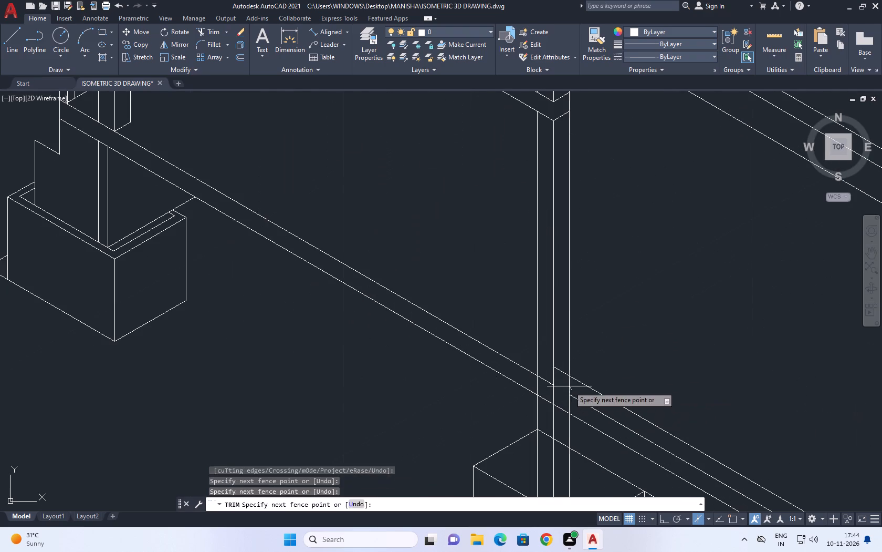
click(566, 385)
scroll(589, 384, down, 2)
key(Escape)
Copy the ground-floor corner column's outer edge line a short distance along the 30° direction.
click(581, 349)
middle_drag(600, 330, 567, 361)
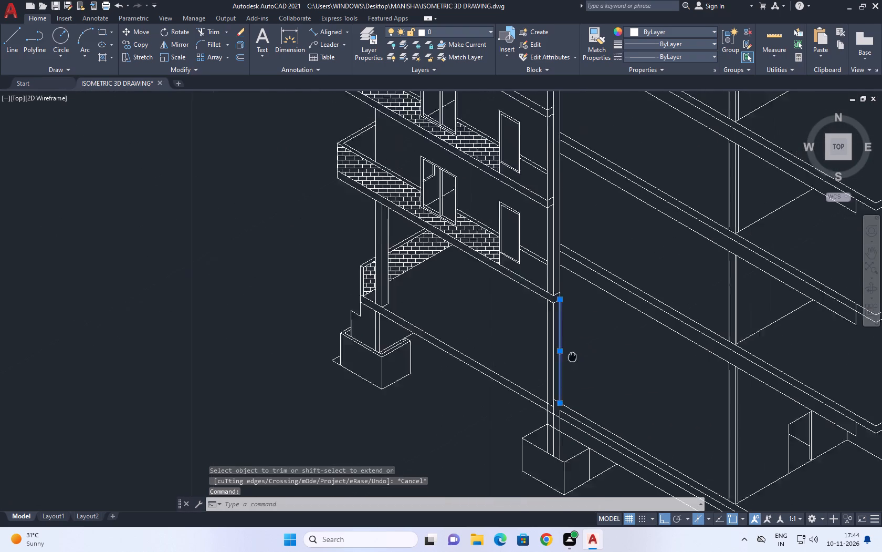
middle_drag(567, 361, 553, 376)
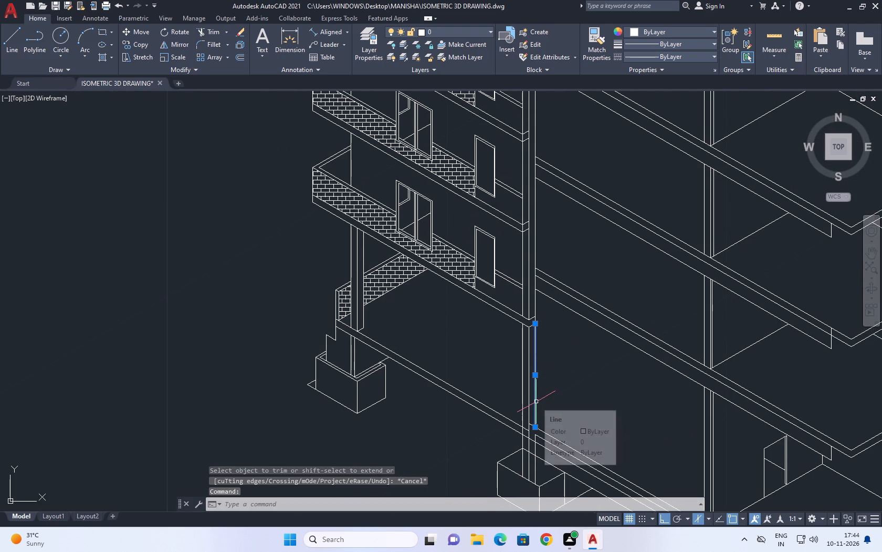
key(c)
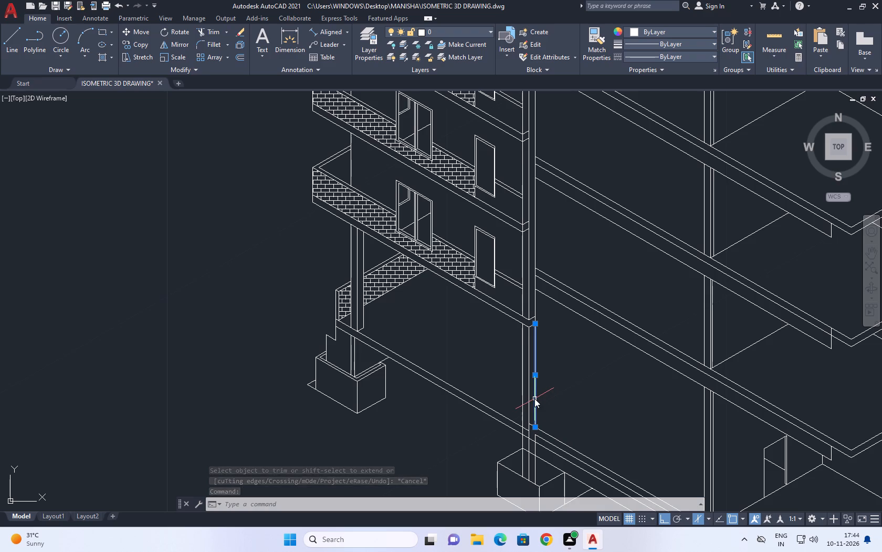
key(o)
key(space)
click(535, 383)
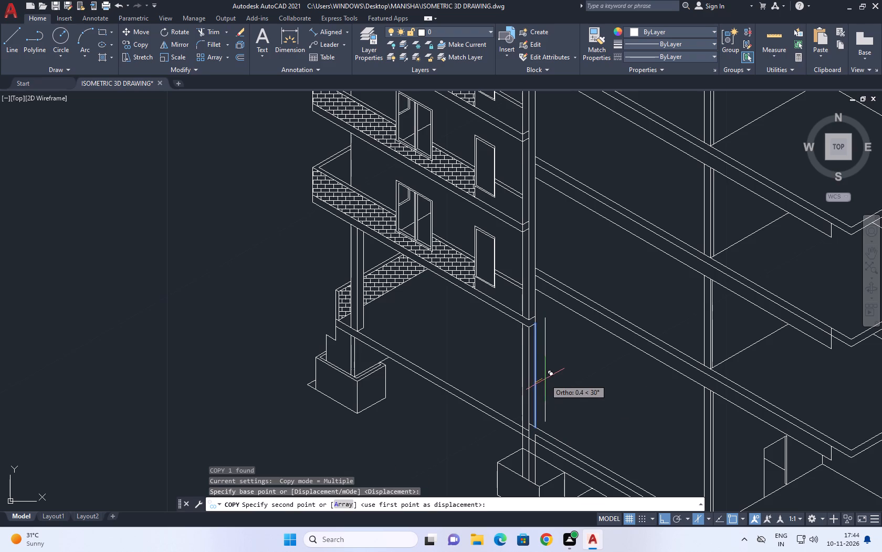
click(542, 382)
key(Escape)
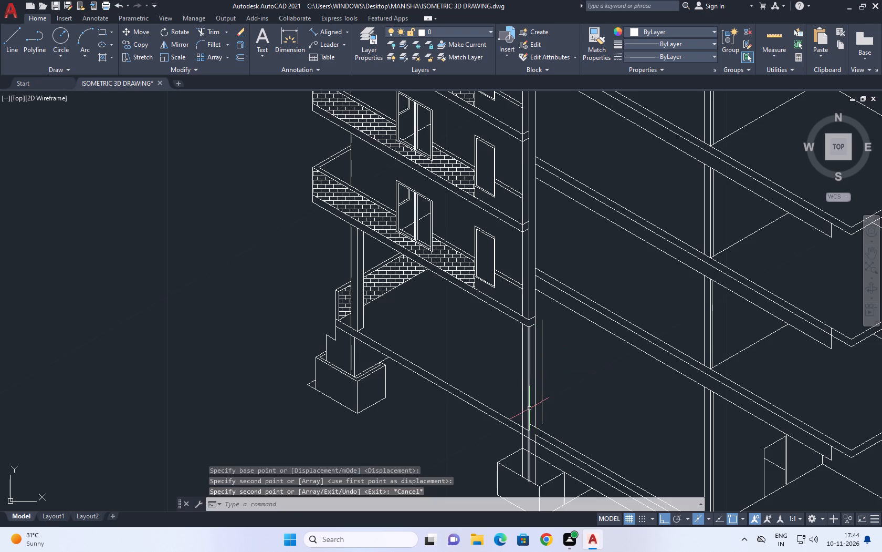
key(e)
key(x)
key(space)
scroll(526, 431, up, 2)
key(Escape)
Draw a 30° line from the foot of the corner column's outer edge past the copied line.
middle_drag(589, 416, 533, 433)
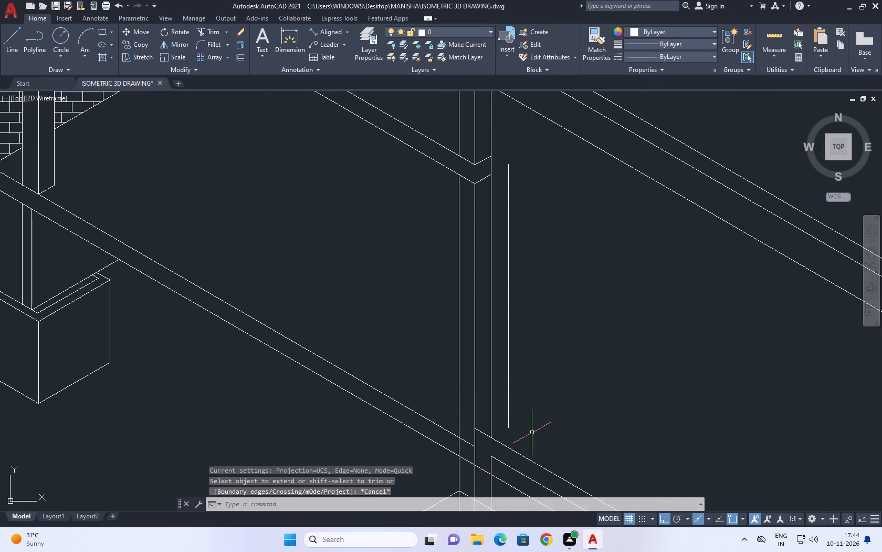
key(l)
key(space)
click(491, 436)
click(549, 411)
key(Escape)
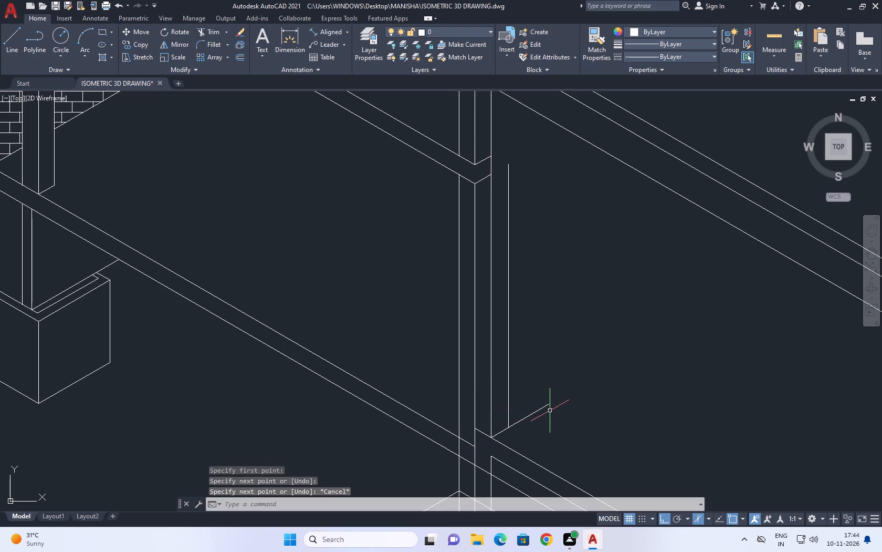
Trim the 30° base line's piece beyond the copied column line.
key(t)
key(r)
key(space)
click(529, 415)
scroll(537, 400, down, 2)
key(space)
Fillet the short 30° lower edge of the first-floor beam's corner with the copied column line, using radius 0.
scroll(524, 311, up, 1)
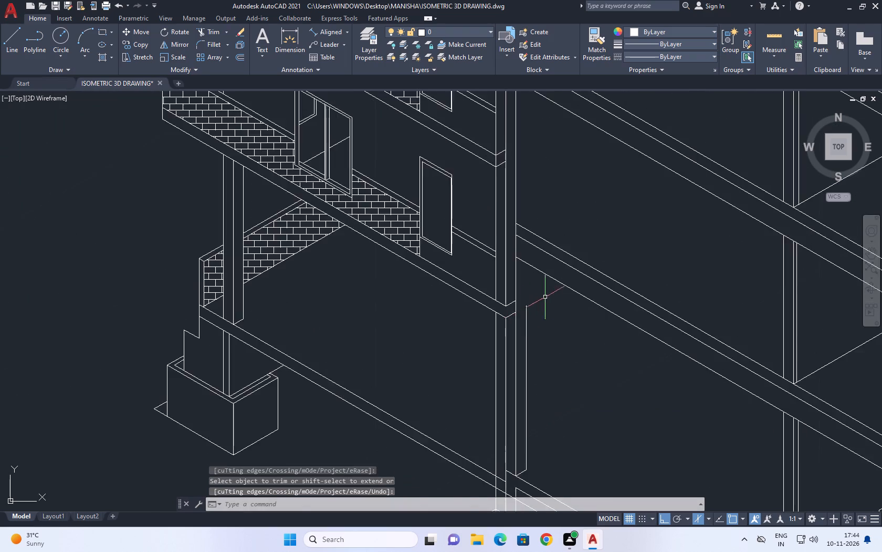
scroll(545, 296, up, 1)
middle_drag(548, 294, 511, 374)
scroll(481, 390, up, 1)
text(F)
key(space)
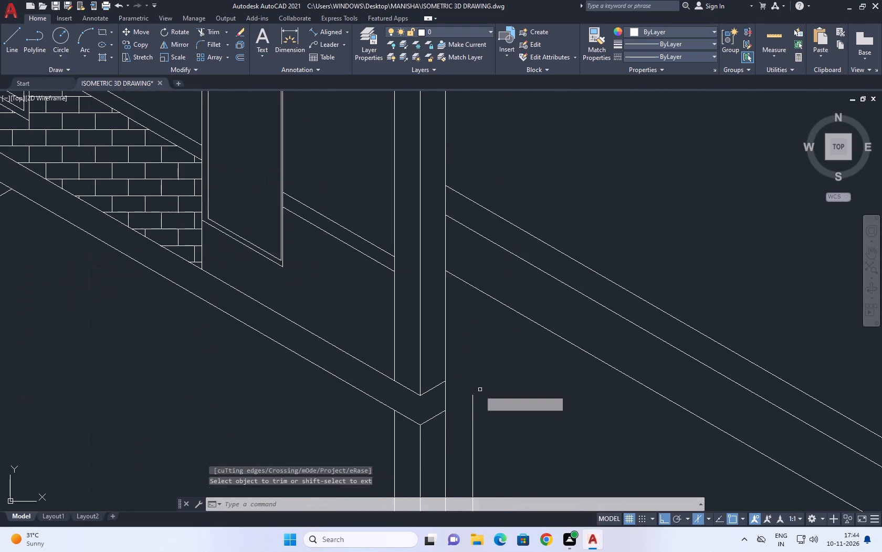
click(438, 416)
click(474, 401)
Extend the copied ground-floor column line up to the sloping underside of the first-floor slab.
scroll(471, 389, down, 2)
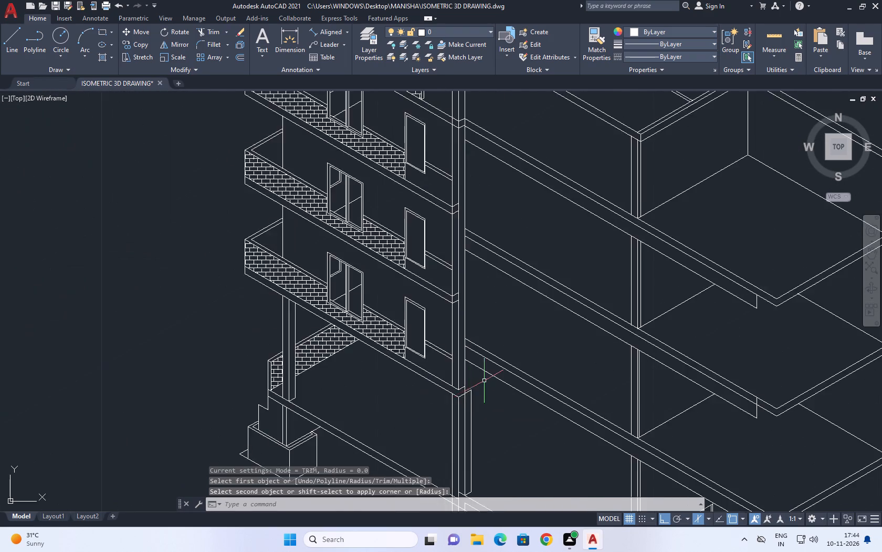
scroll(484, 381, down, 2)
middle_drag(514, 402, 502, 416)
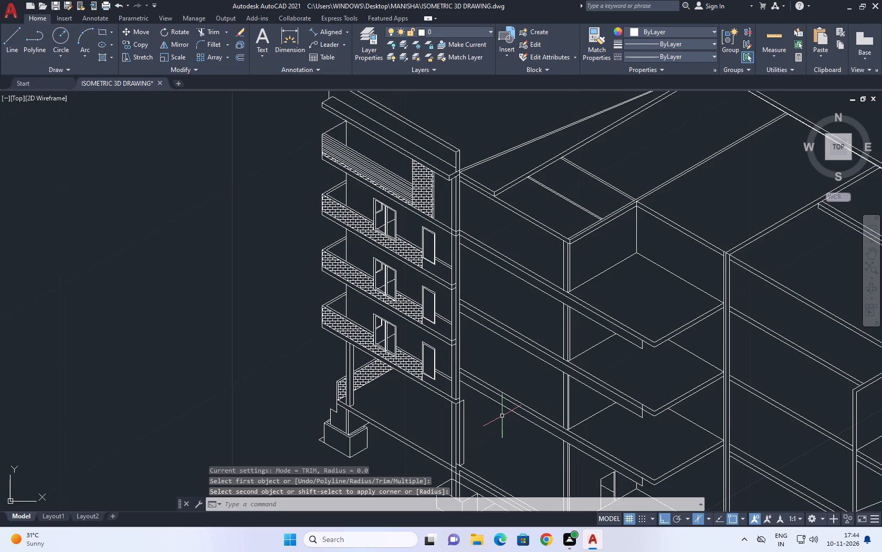
scroll(502, 416, down, 1)
scroll(479, 415, up, 2)
scroll(458, 358, up, 1)
scroll(470, 402, up, 1)
middle_drag(470, 402, 472, 401)
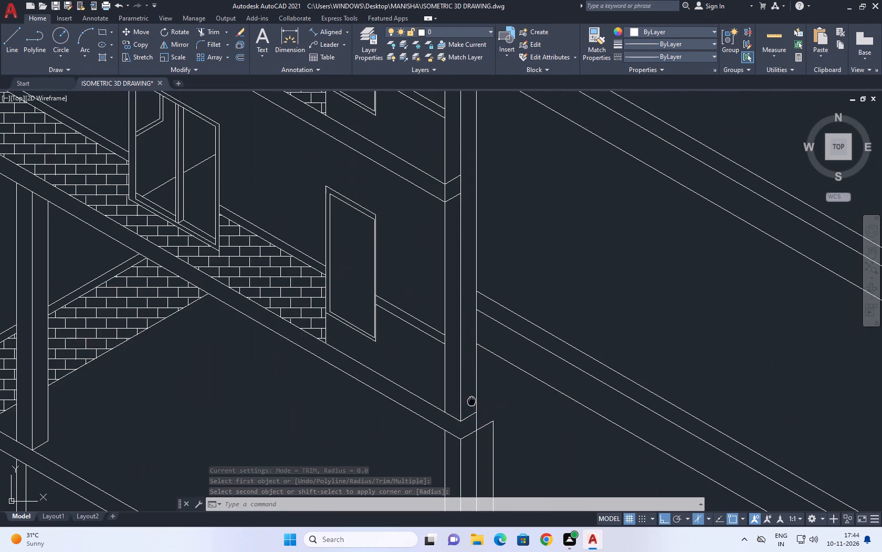
middle_drag(472, 401, 483, 394)
scroll(480, 395, up, 1)
text(EX)
key(space)
click(516, 448)
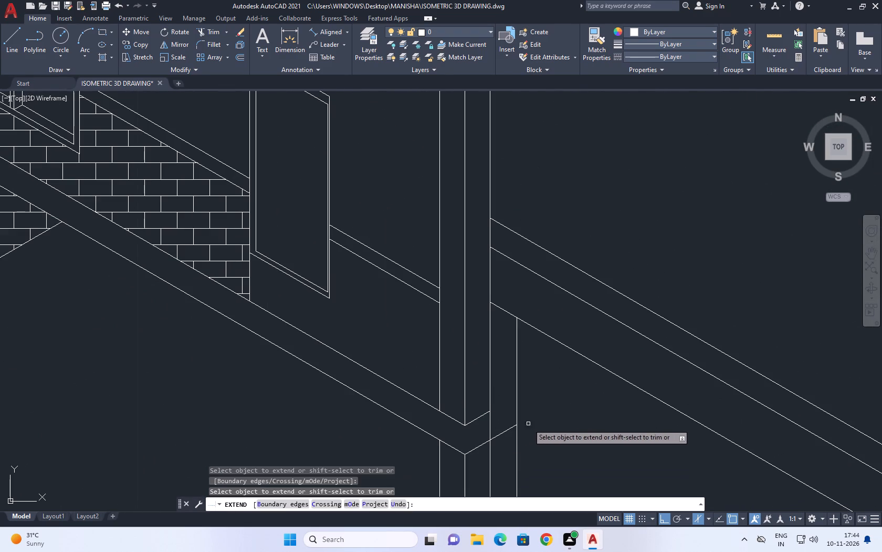
scroll(512, 436, down, 4)
key(Escape)
Trim the short 30° line's piece between the corner column's outer edge and the copied column line.
middle_drag(526, 435, 533, 384)
key(t)
key(r)
key(space)
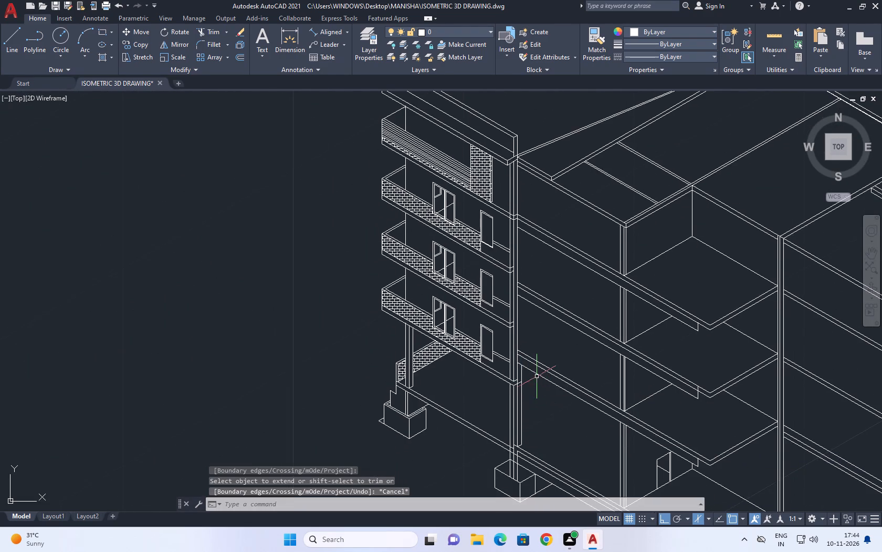
scroll(518, 385, up, 1)
click(519, 381)
key(Escape)
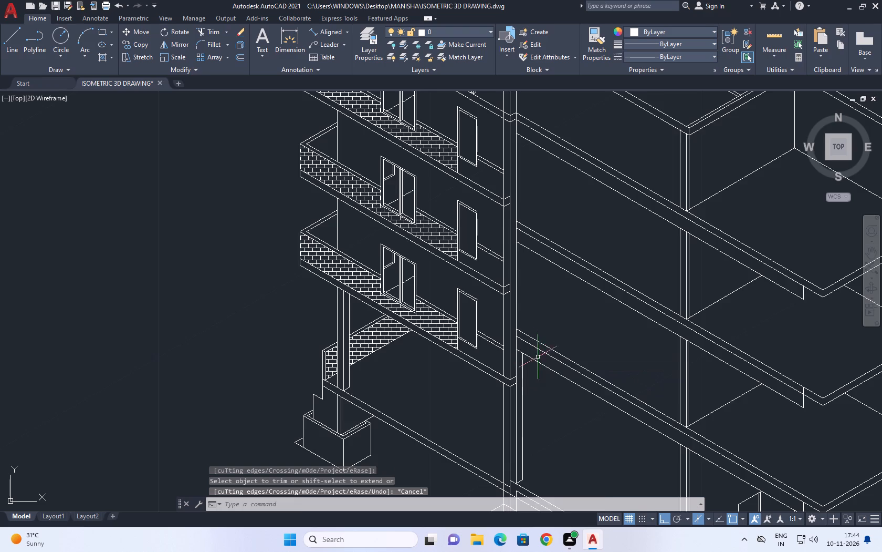
Extend the first-floor slab's two upper sloping lines across to the corner column's middle edge.
scroll(539, 359, down, 1)
middle_drag(548, 367, 554, 379)
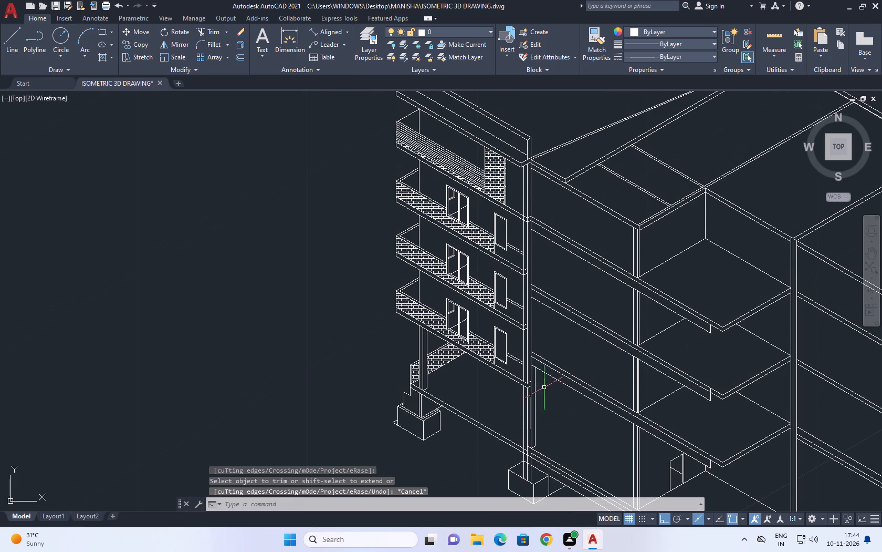
scroll(529, 367, up, 2)
middle_drag(550, 356, 561, 375)
text(EX)
key(space)
click(586, 361)
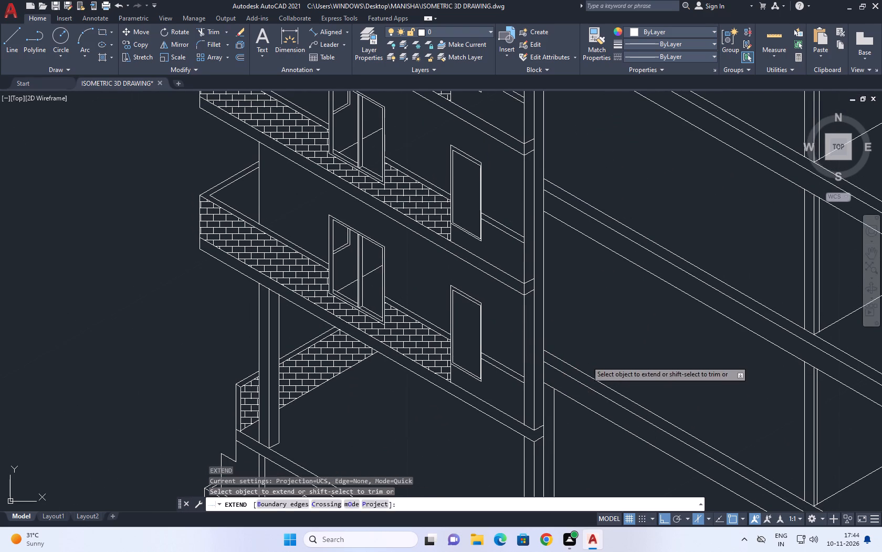
click(569, 384)
key(Escape)
Extend the second-floor slab's two upper sloping lines across to the corner column's middle edge.
middle_drag(585, 275, 583, 351)
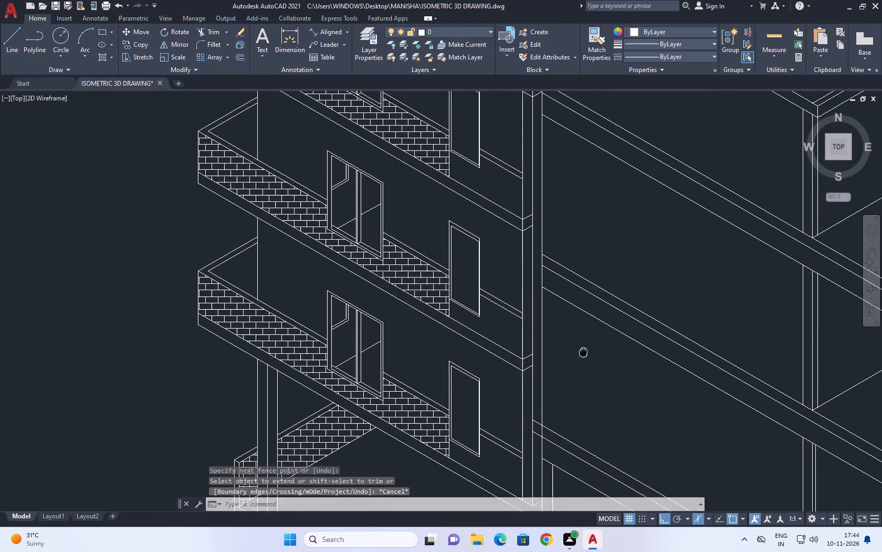
key(space)
click(610, 275)
click(596, 305)
middle_drag(603, 256, 603, 343)
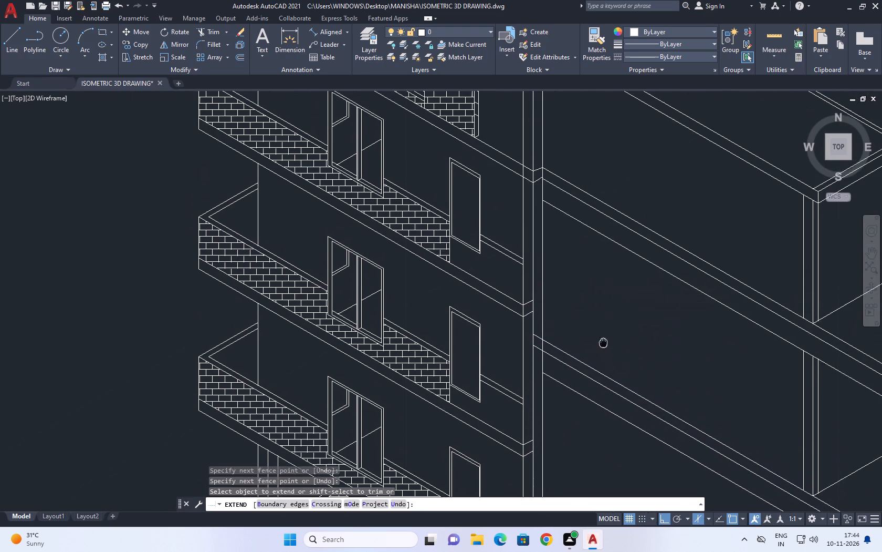
middle_drag(603, 343, 603, 344)
key(Escape)
Trim the corner column's outer edge line where the extended first-floor and second-floor slab lines cross it.
middle_drag(568, 408, 566, 356)
scroll(565, 361, down, 1)
key(t)
key(r)
key(space)
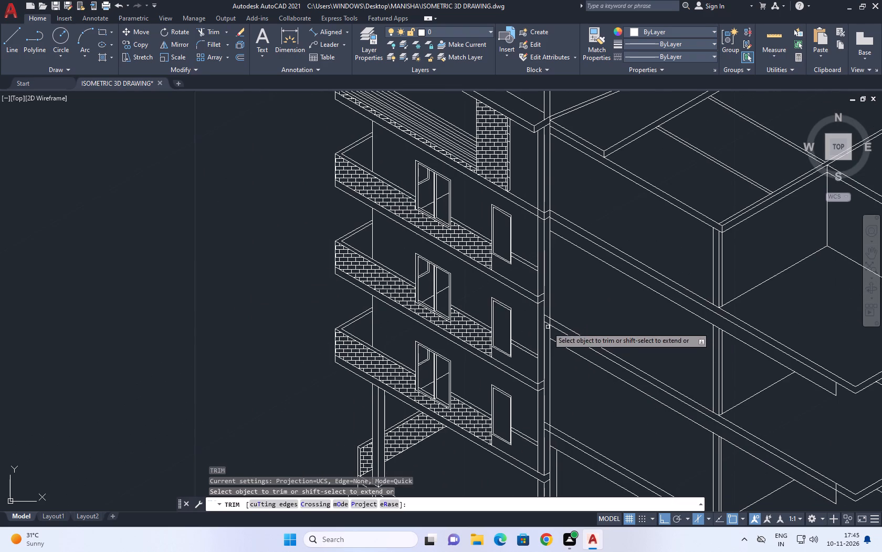
scroll(547, 325, up, 2)
click(551, 314)
scroll(561, 311, down, 2)
scroll(567, 419, up, 4)
click(540, 421)
click(511, 405)
scroll(568, 365, down, 6)
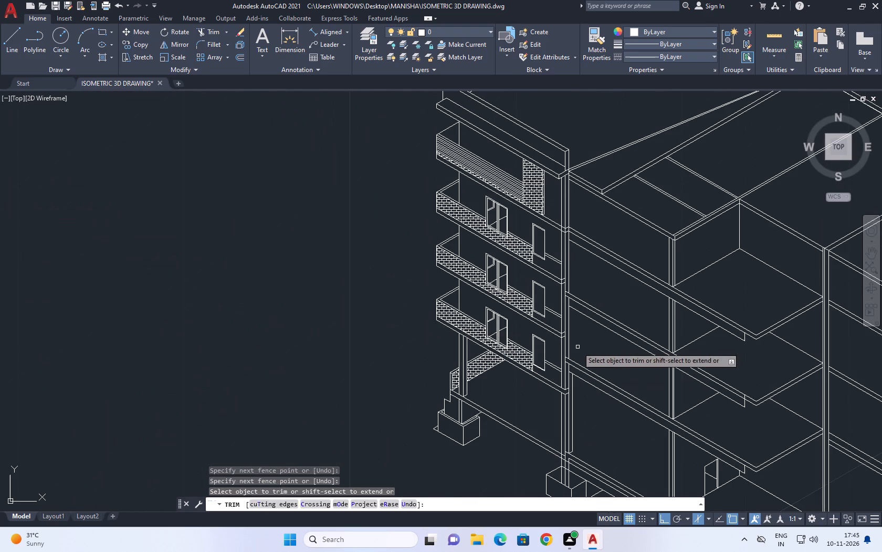
key(space)
Examine the building's roof, interior slabs, walls and footings for remaining unfinished edges.
middle_drag(606, 312, 586, 314)
scroll(558, 179, up, 1)
click(583, 179)
click(607, 249)
key(Escape)
scroll(587, 212, down, 1)
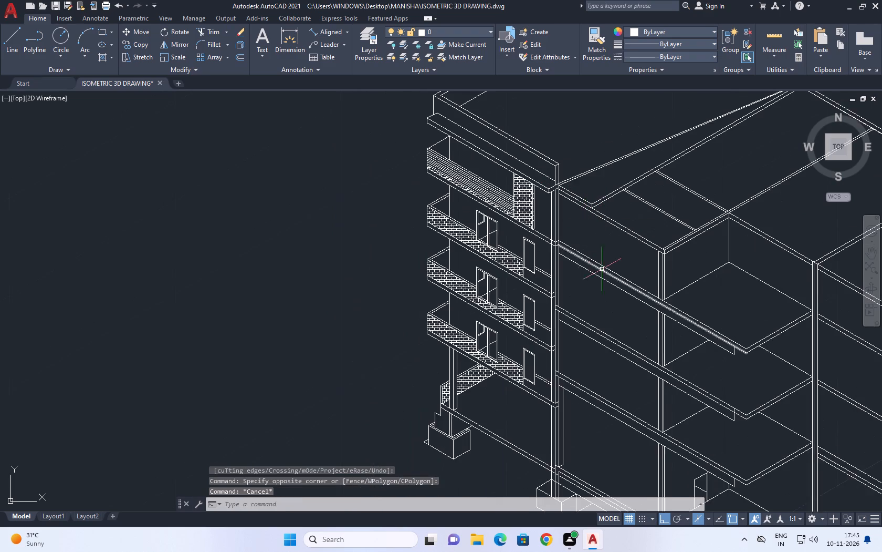
middle_drag(602, 269, 557, 267)
scroll(522, 287, down, 1)
middle_drag(606, 291, 488, 369)
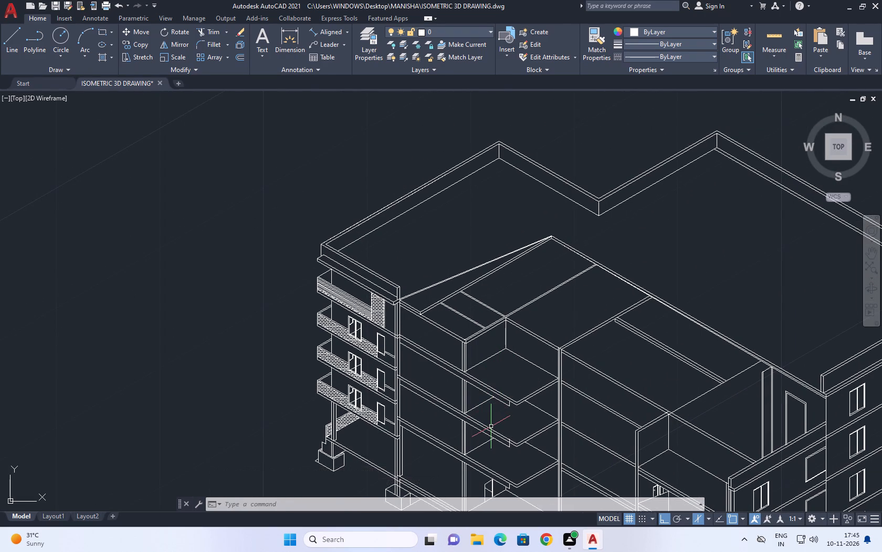
middle_drag(655, 317, 604, 323)
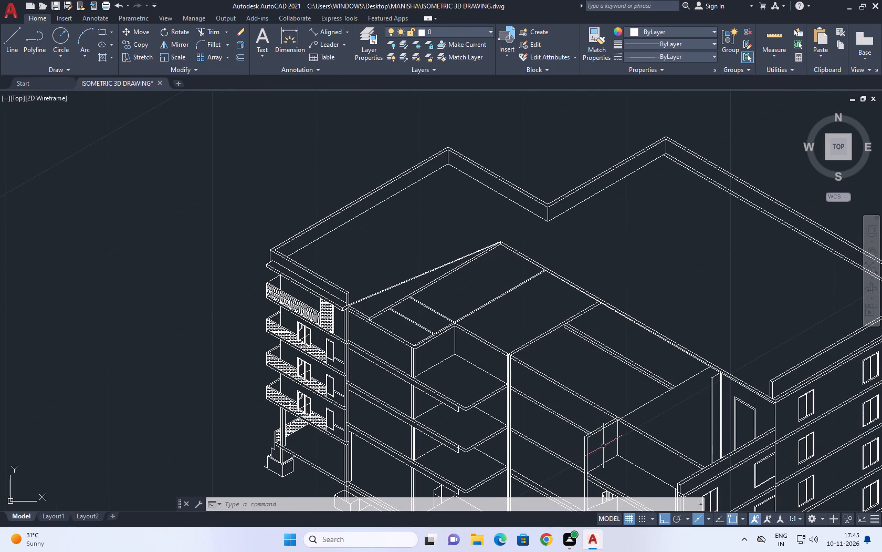
middle_drag(653, 413, 625, 336)
scroll(544, 363, up, 3)
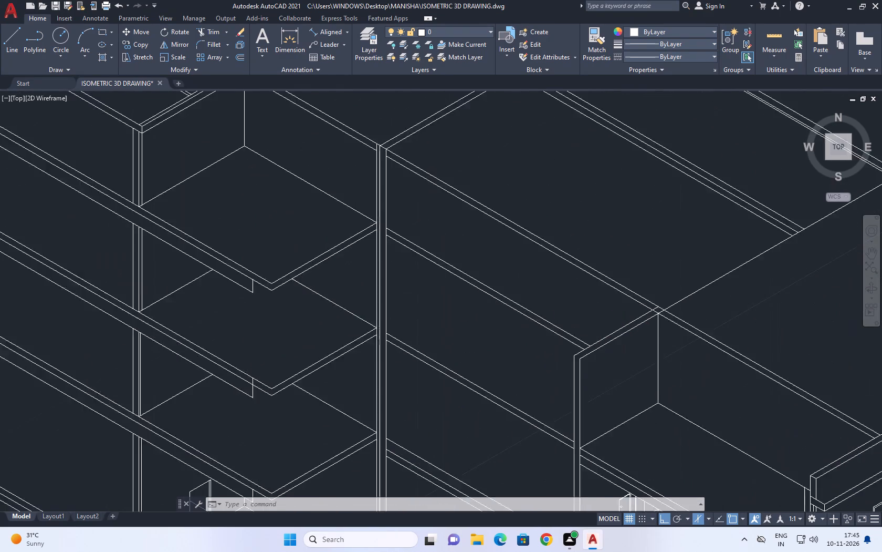
scroll(576, 349, down, 2)
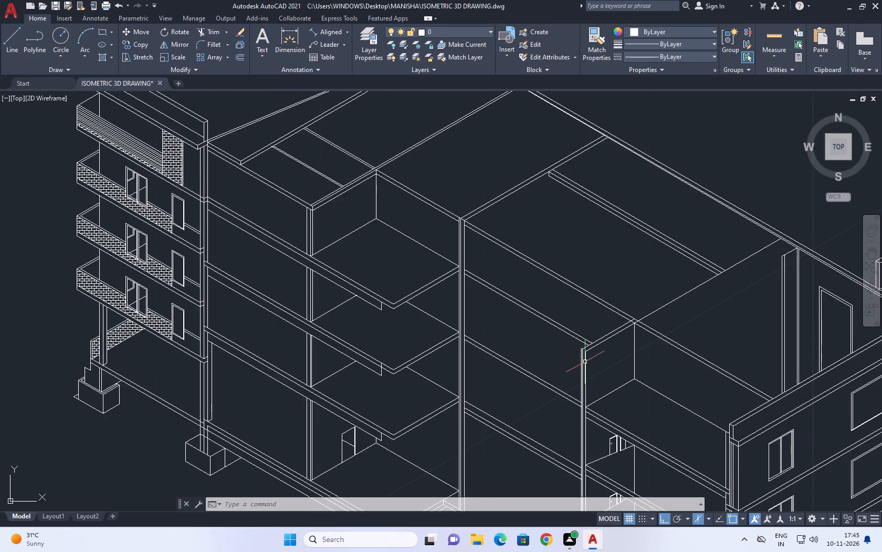
middle_drag(591, 370, 600, 371)
middle_drag(694, 295, 616, 237)
scroll(616, 243, down, 1)
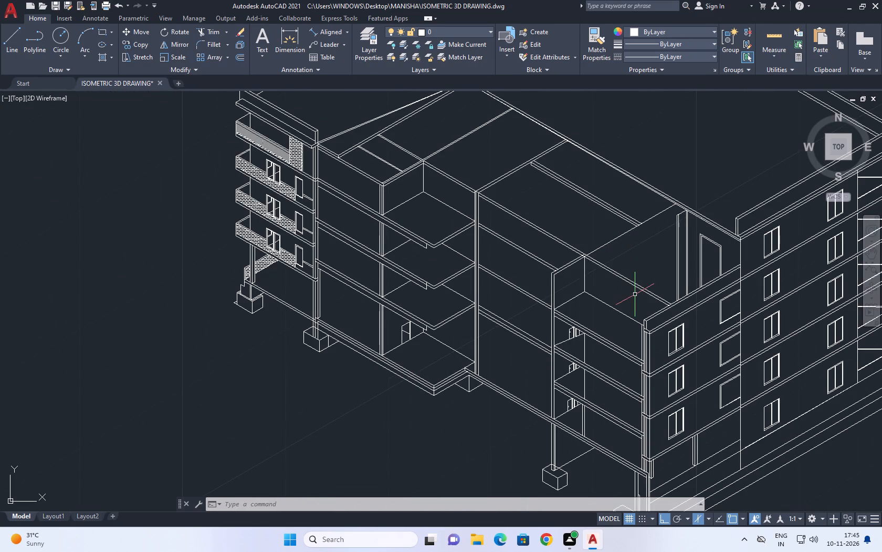
Draw a 30° line from the lower outer corner of the top balcony's cladding past the wall's vertical edge.
middle_drag(286, 191, 461, 373)
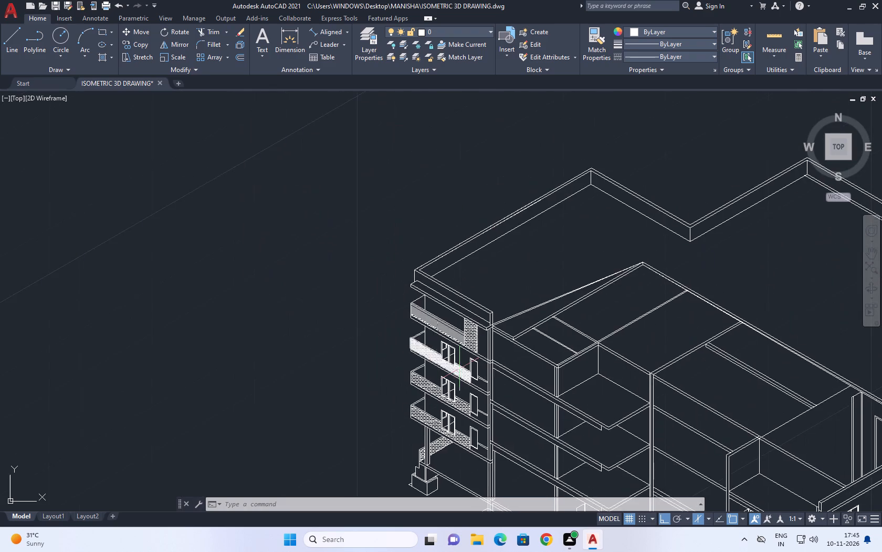
scroll(407, 298, up, 2)
scroll(449, 322, up, 1)
middle_drag(451, 326, 452, 340)
middle_click(391, 353)
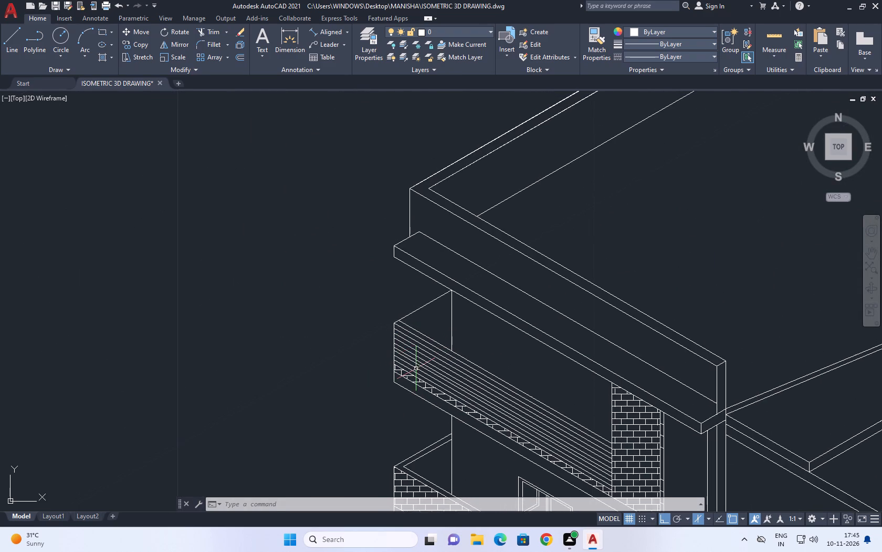
middle_drag(459, 380, 450, 394)
key(l)
key(space)
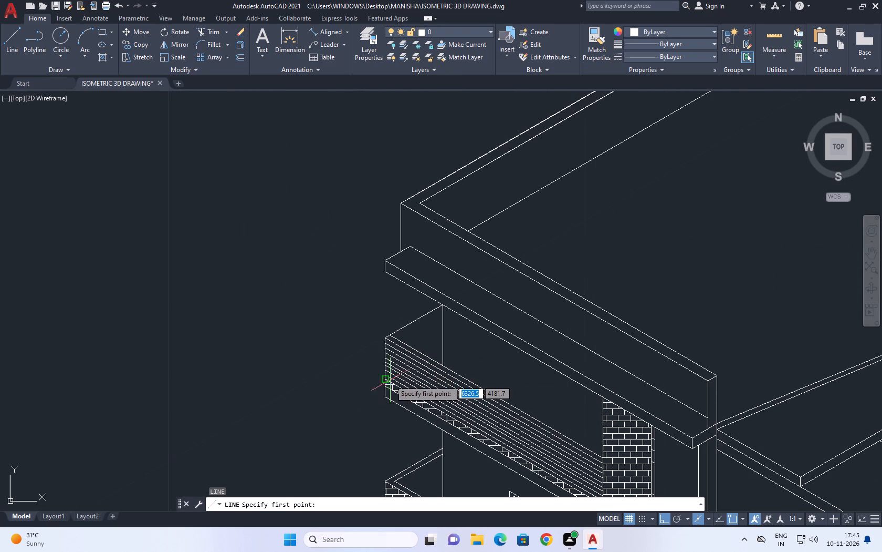
middle_drag(477, 315, 499, 248)
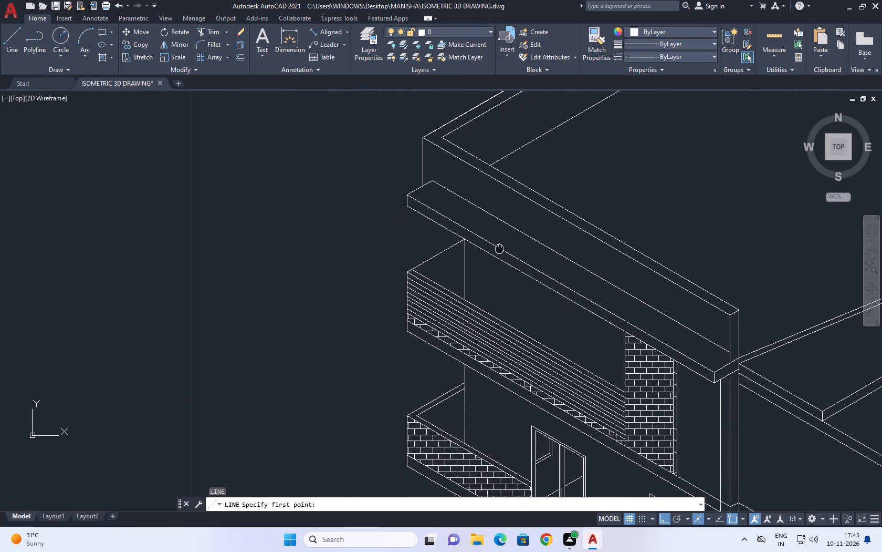
middle_drag(499, 248, 520, 239)
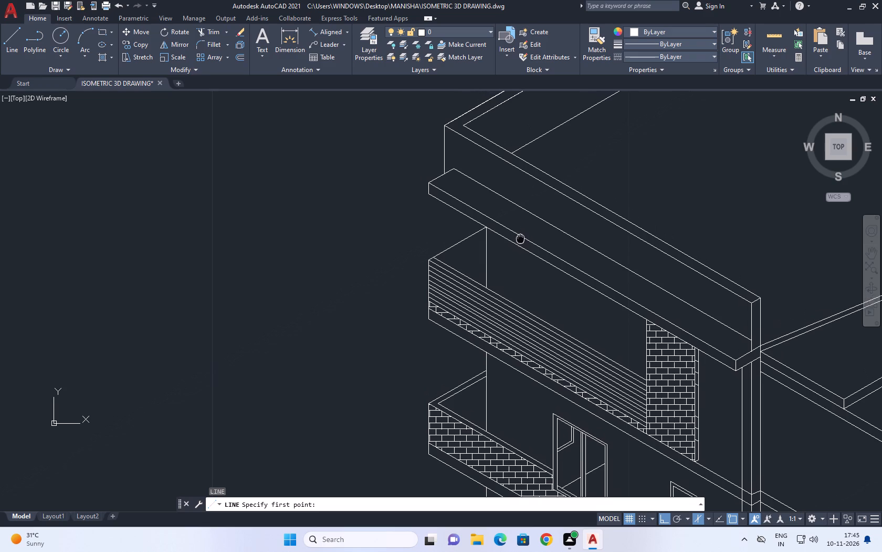
middle_drag(520, 239, 513, 276)
scroll(422, 349, up, 1)
click(422, 349)
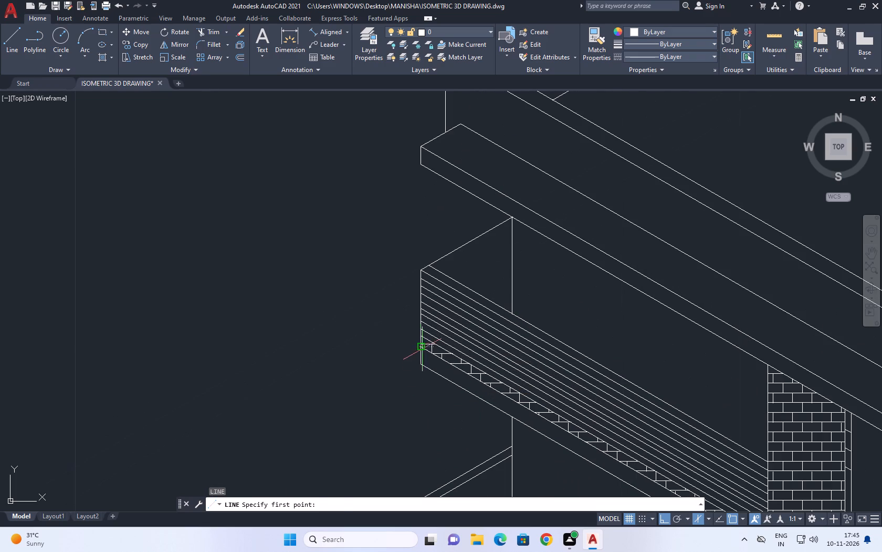
scroll(547, 280, up, 1)
click(563, 262)
key(Escape)
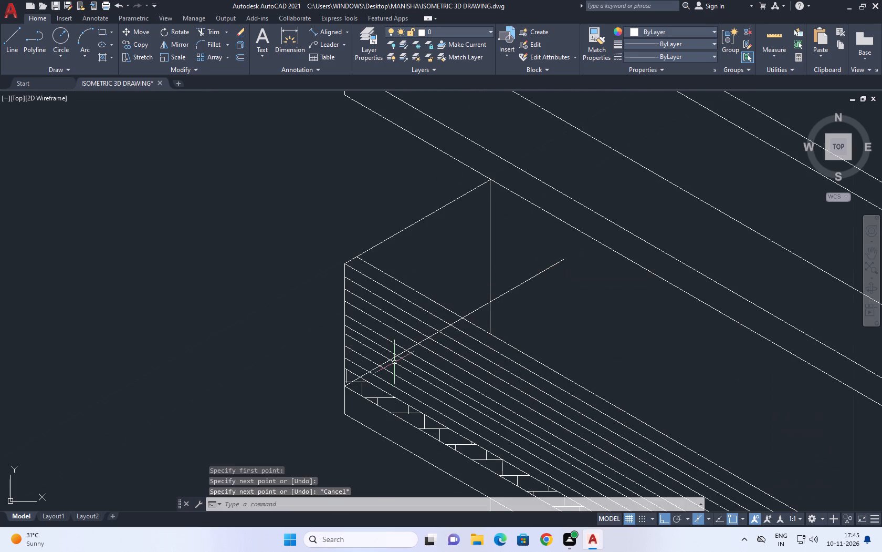
Stretch the 30° line's starting end to its intersection with the vertical wall edge behind the top balcony.
scroll(350, 377, up, 2)
click(433, 345)
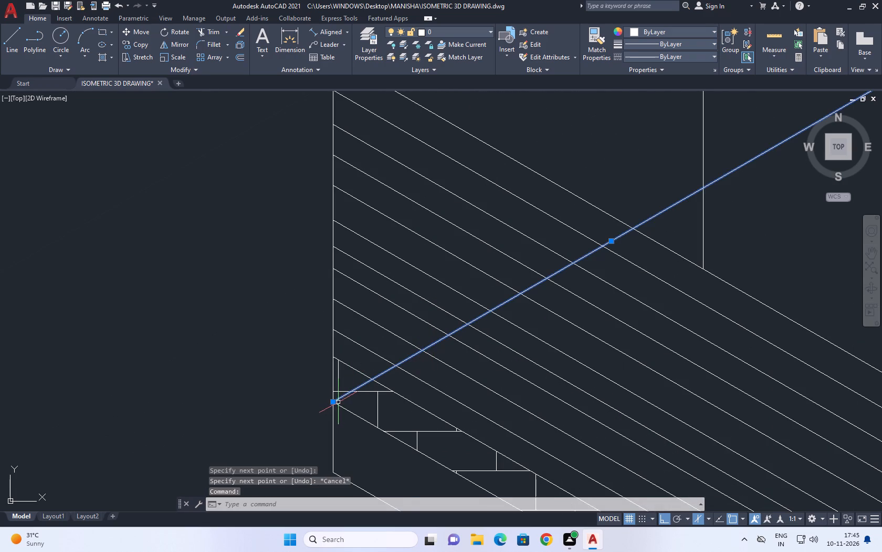
click(331, 402)
scroll(401, 367, down, 2)
scroll(503, 312, up, 1)
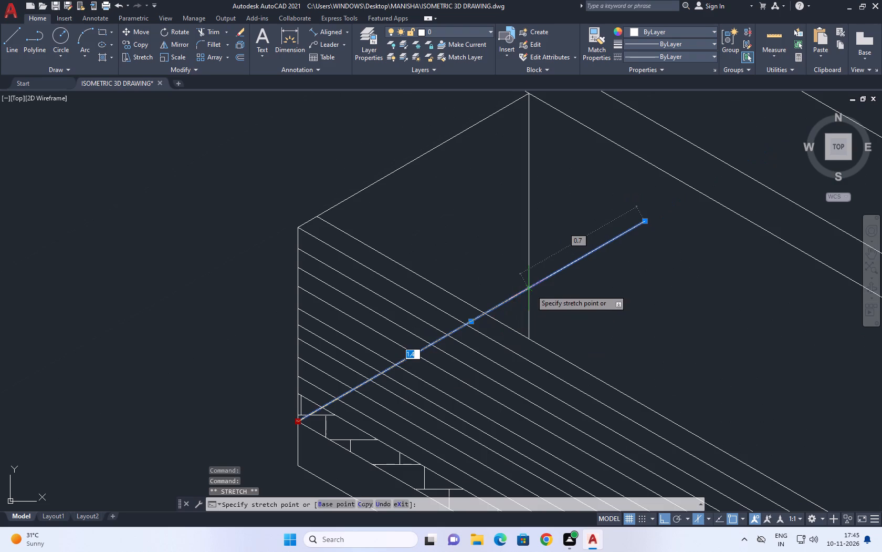
click(529, 287)
key(Escape)
Extend the shortened 30° line up to the roof slab's sloping lower edge.
scroll(537, 256, down, 2)
middle_drag(600, 238, 568, 287)
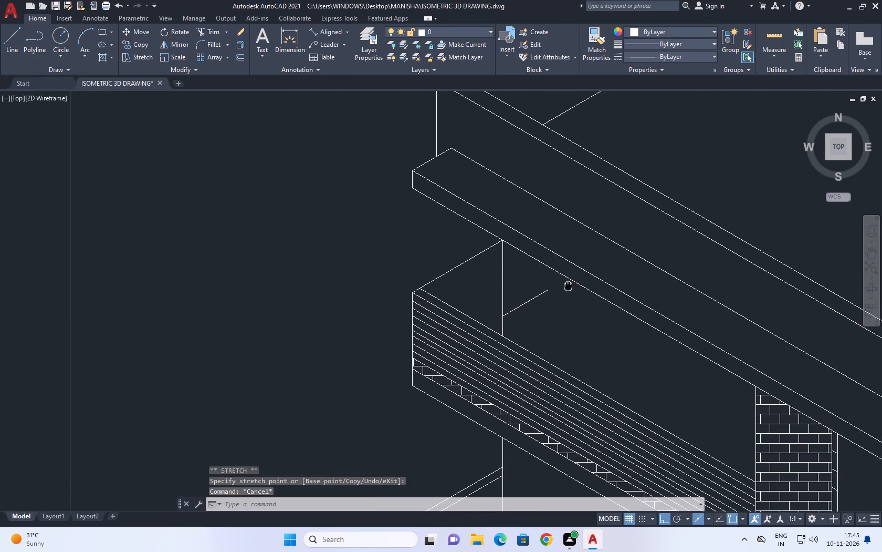
middle_drag(568, 287, 562, 290)
text(EX)
key(space)
click(518, 295)
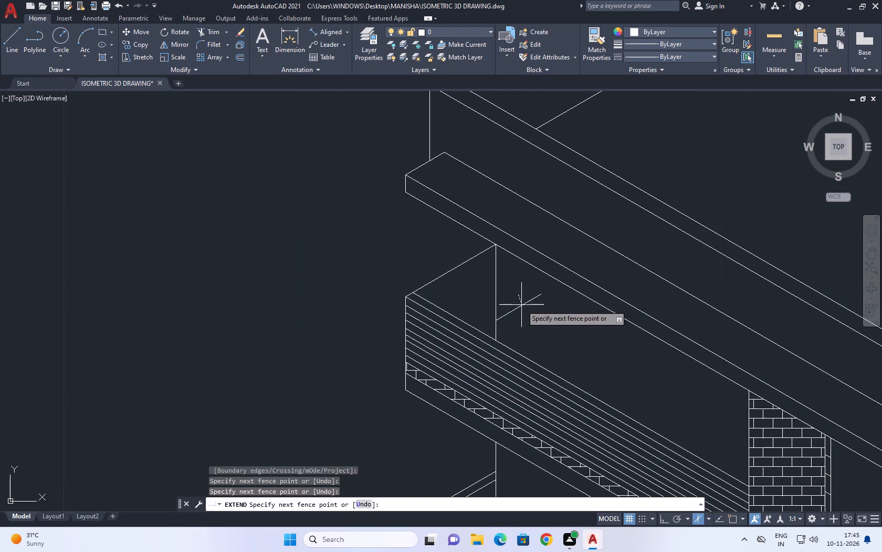
click(529, 316)
key(Escape)
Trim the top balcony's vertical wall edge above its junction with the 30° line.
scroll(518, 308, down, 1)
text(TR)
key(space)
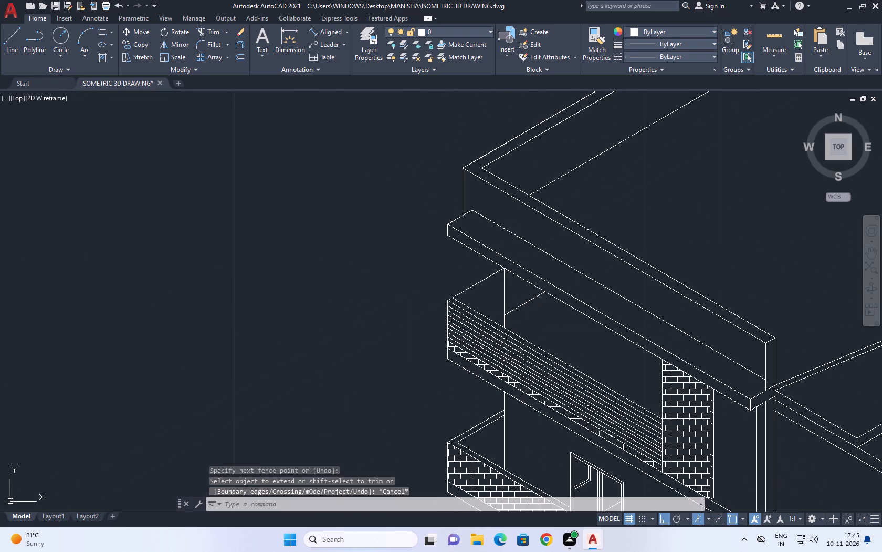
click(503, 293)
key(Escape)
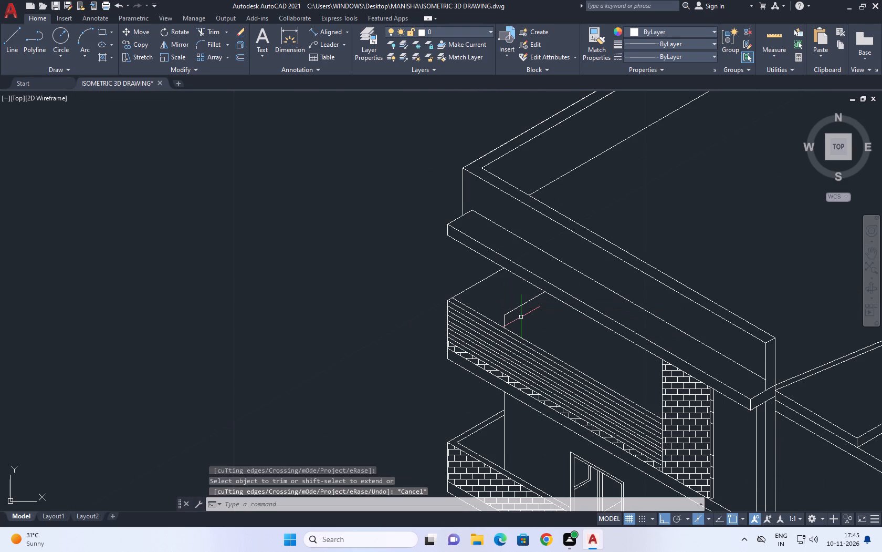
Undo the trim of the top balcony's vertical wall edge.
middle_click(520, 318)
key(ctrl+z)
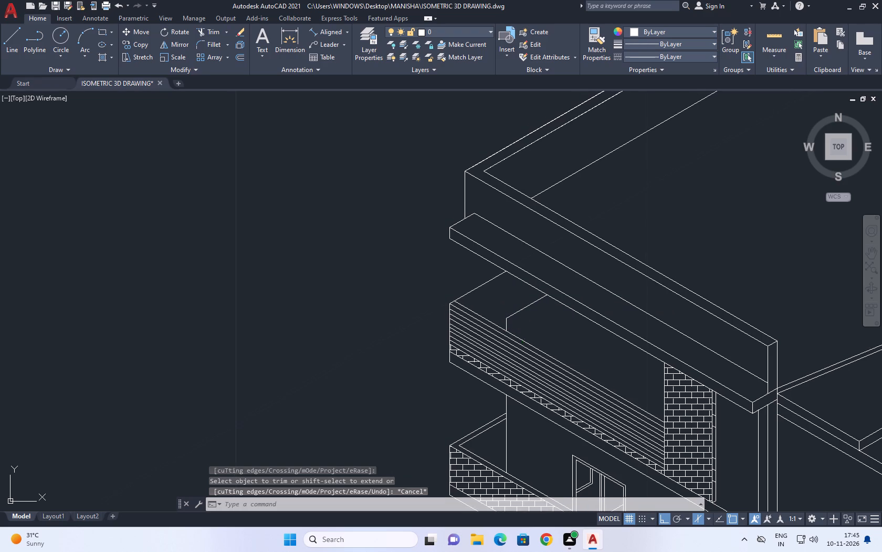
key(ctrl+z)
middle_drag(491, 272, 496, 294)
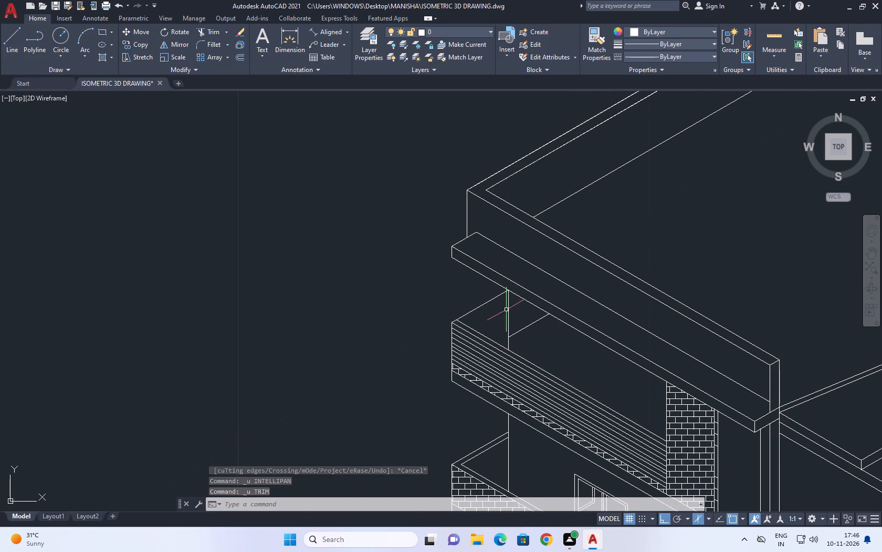
Delete the short 30° line behind the top balcony, between the vertical wall edge and the roof slab.
click(534, 329)
click(523, 320)
middle_drag(524, 331, 528, 344)
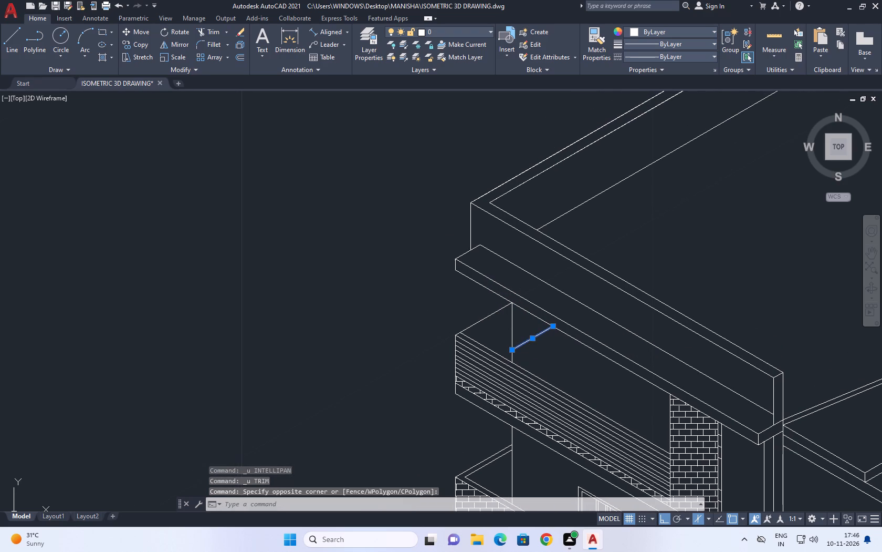
key(Delete)
Hatch the top balcony's triangular side face between its sloping top edge and the vertical wall edge, using the current pattern.
key(h)
key(space)
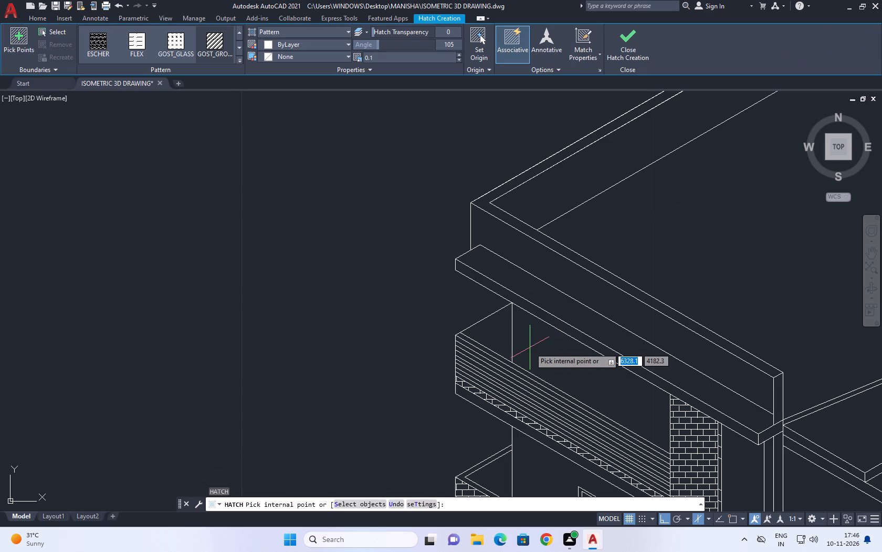
click(501, 332)
key(Escape)
scroll(496, 346, up, 2)
scroll(500, 333, down, 1)
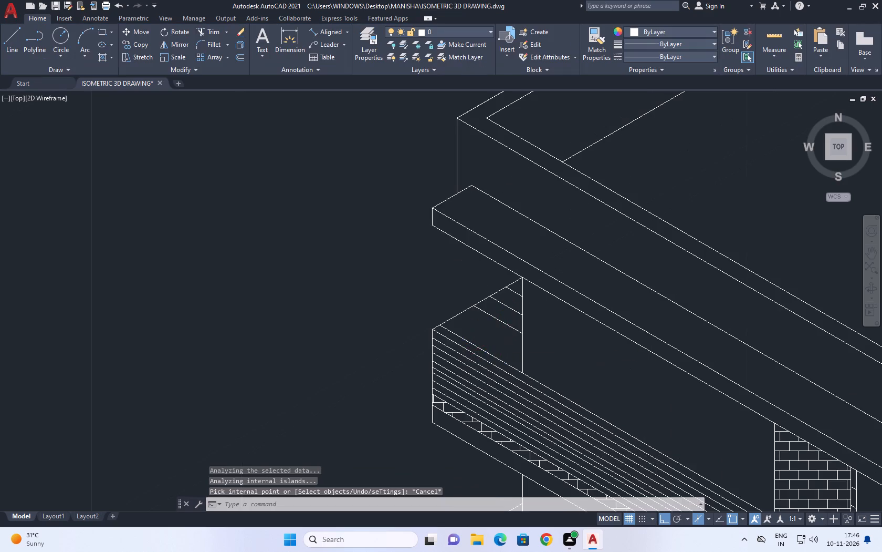
Set the scale of the top balcony's side-face hatch to 0.02.
click(511, 328)
click(500, 334)
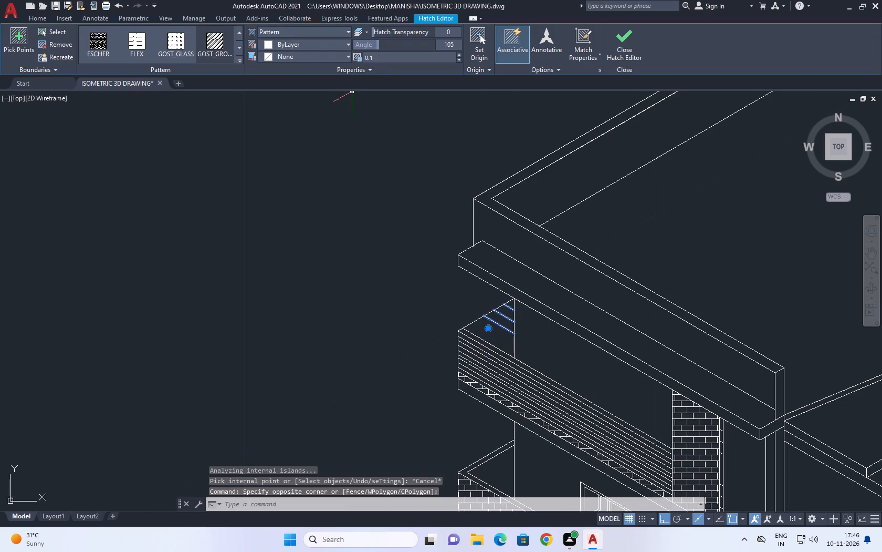
click(385, 61)
text(0.02)
key(Return)
key(Escape)
Erase the two pairs of closely spaced parallel lines crossing the top-floor slab beside the balcony block.
scroll(505, 317, down, 1)
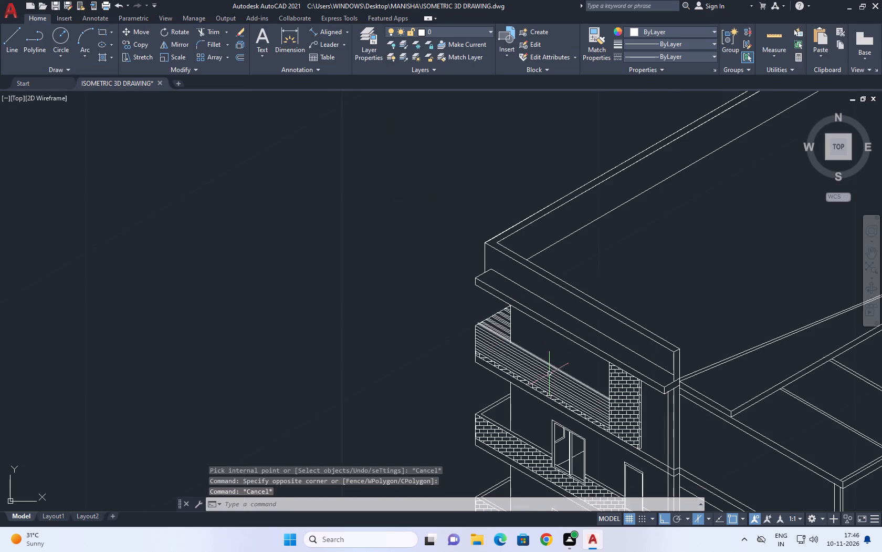
middle_drag(645, 407, 573, 357)
scroll(574, 357, down, 2)
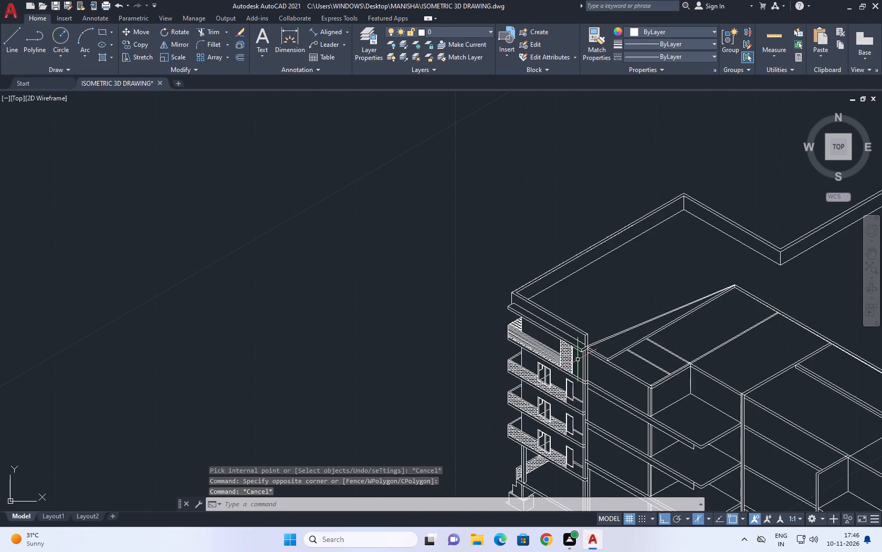
scroll(579, 361, down, 2)
middle_drag(602, 344, 512, 340)
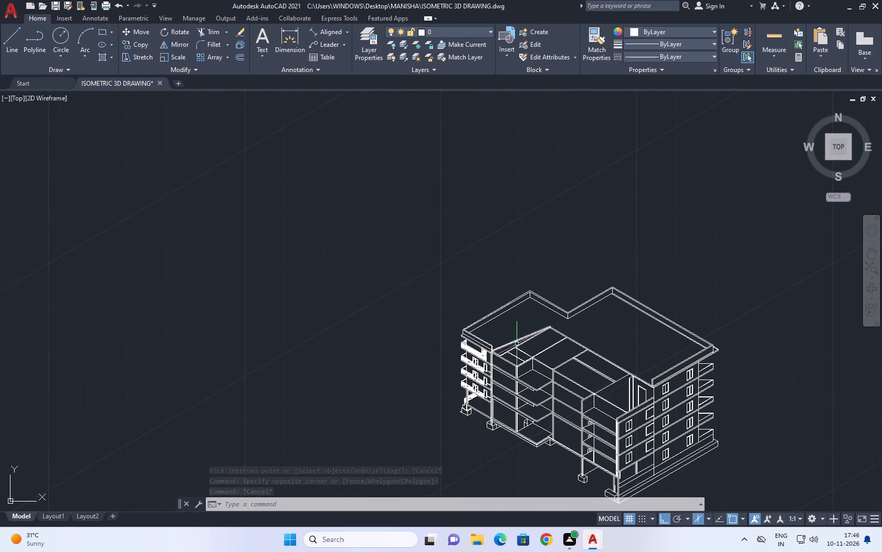
scroll(487, 354, up, 2)
scroll(491, 344, down, 2)
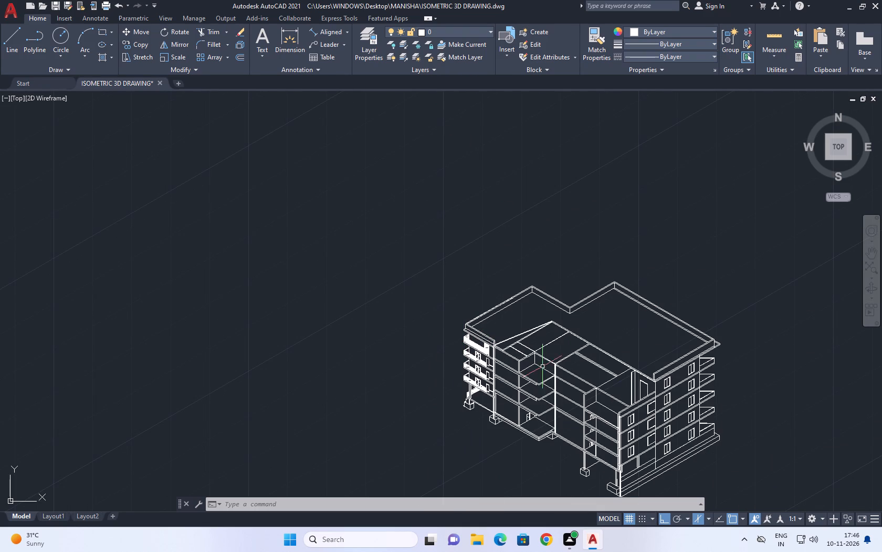
middle_drag(579, 380, 616, 380)
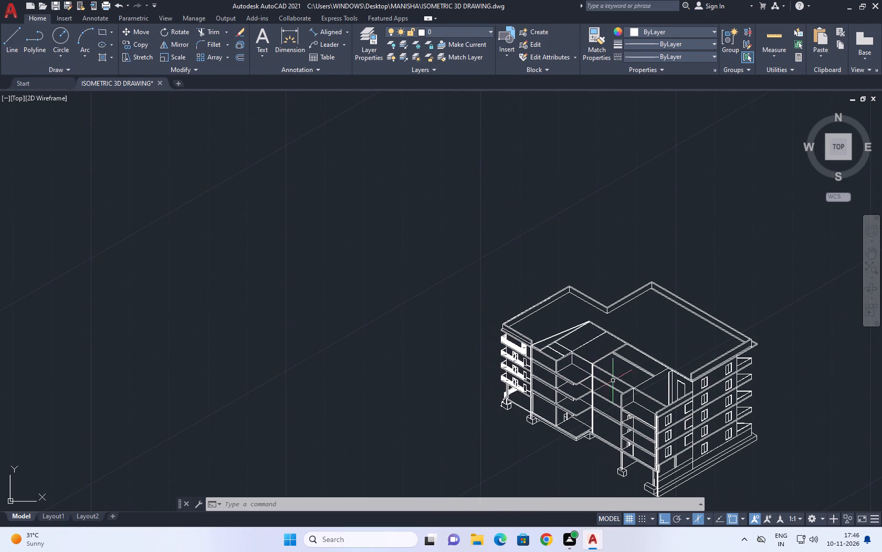
scroll(555, 338, up, 5)
middle_drag(568, 408, 593, 320)
click(578, 372)
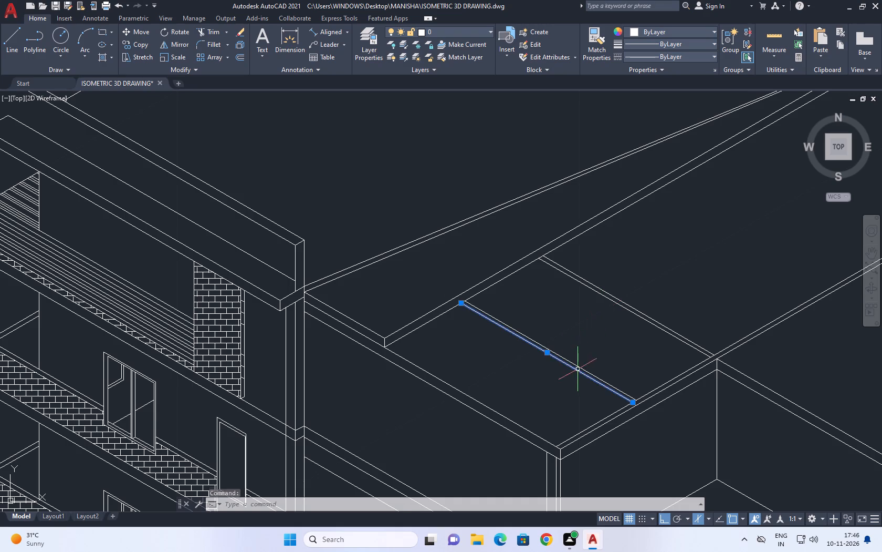
click(566, 353)
drag(551, 371, 548, 382)
drag(692, 253, 685, 265)
click(622, 319)
right_click(698, 262)
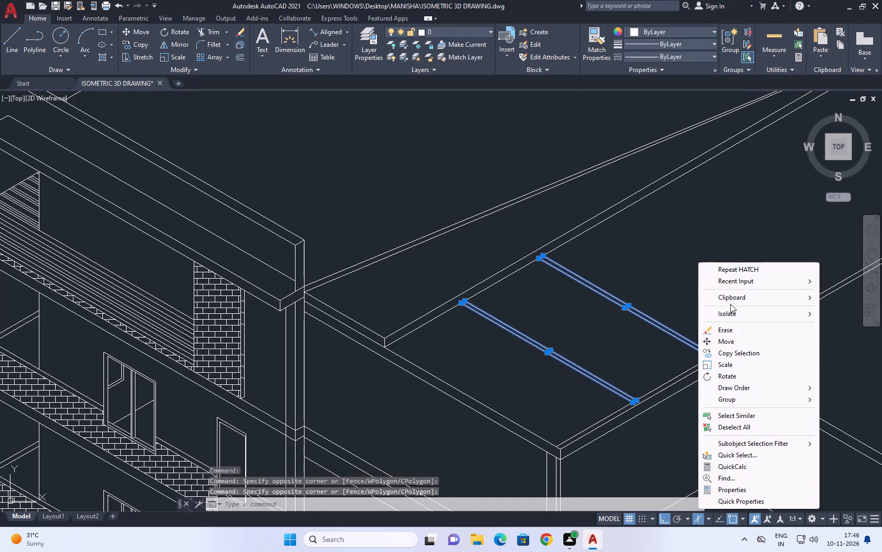
click(728, 329)
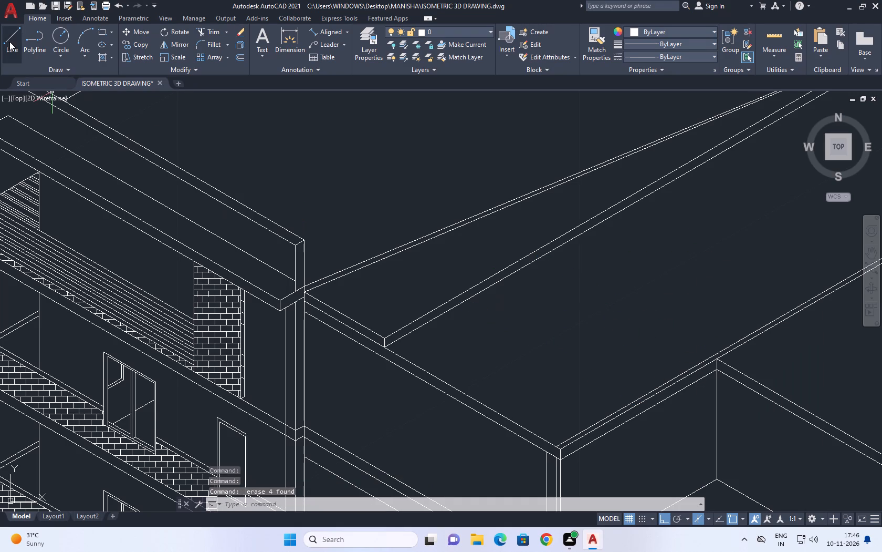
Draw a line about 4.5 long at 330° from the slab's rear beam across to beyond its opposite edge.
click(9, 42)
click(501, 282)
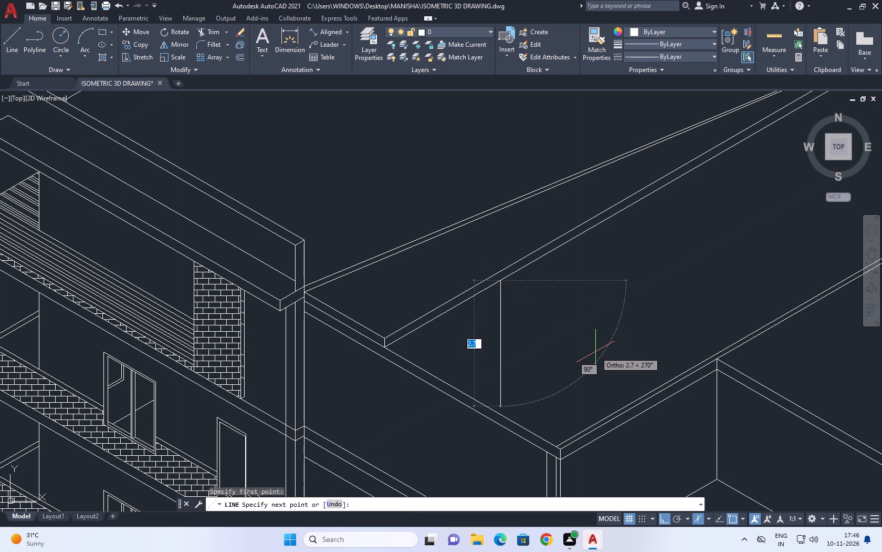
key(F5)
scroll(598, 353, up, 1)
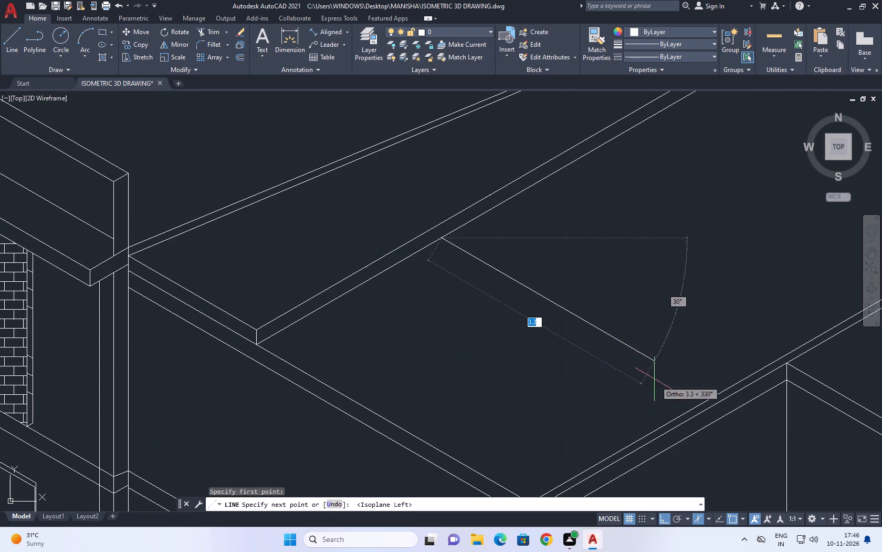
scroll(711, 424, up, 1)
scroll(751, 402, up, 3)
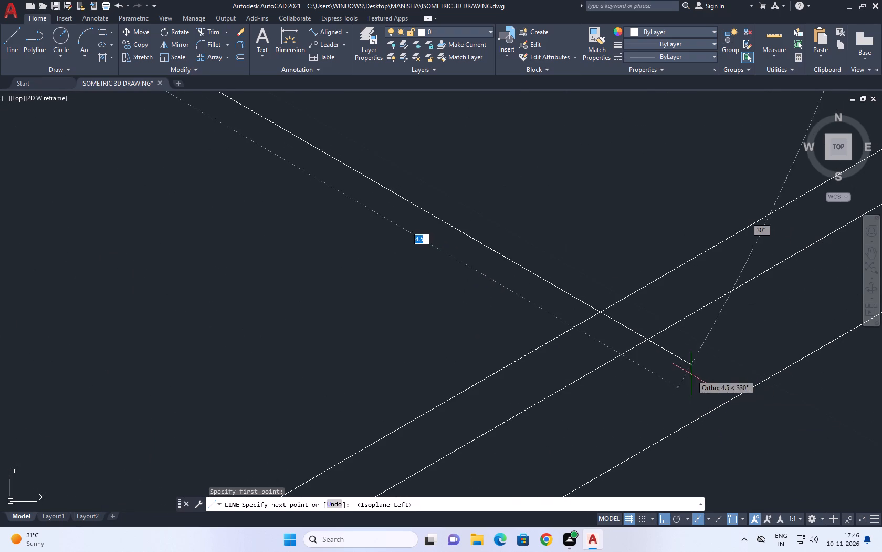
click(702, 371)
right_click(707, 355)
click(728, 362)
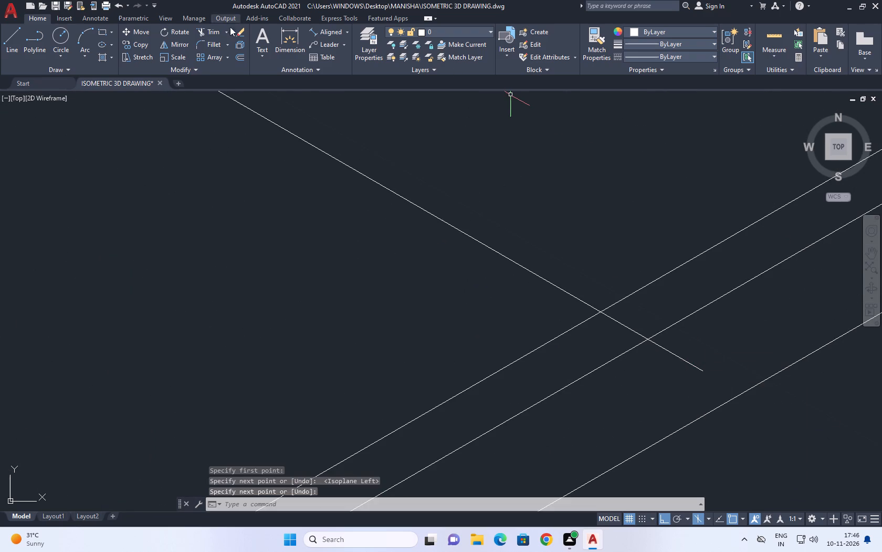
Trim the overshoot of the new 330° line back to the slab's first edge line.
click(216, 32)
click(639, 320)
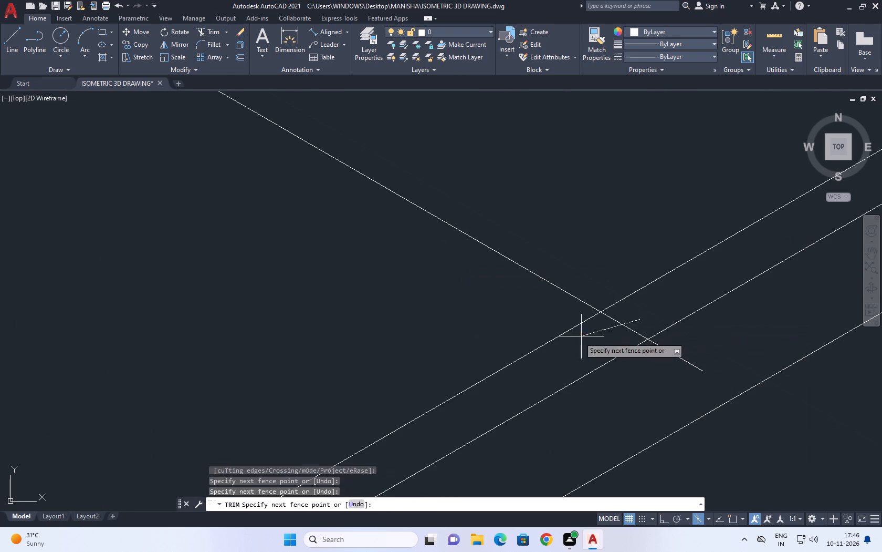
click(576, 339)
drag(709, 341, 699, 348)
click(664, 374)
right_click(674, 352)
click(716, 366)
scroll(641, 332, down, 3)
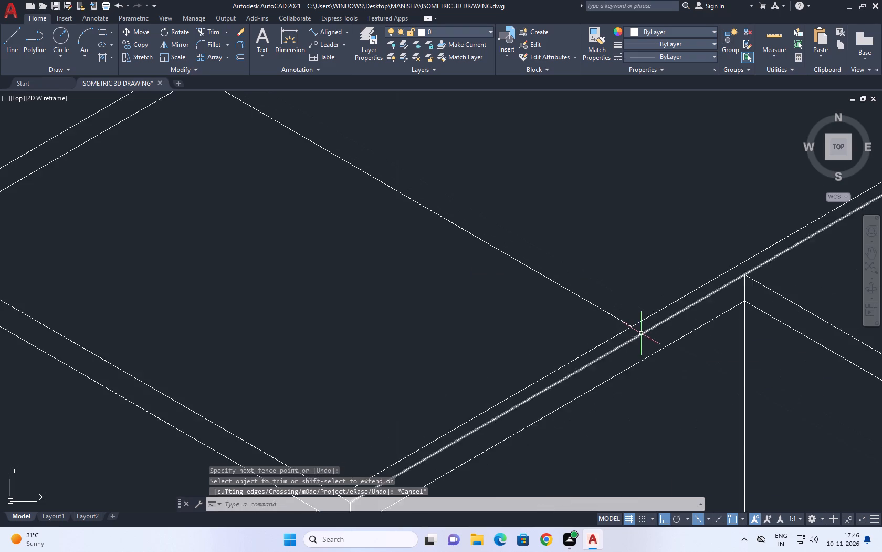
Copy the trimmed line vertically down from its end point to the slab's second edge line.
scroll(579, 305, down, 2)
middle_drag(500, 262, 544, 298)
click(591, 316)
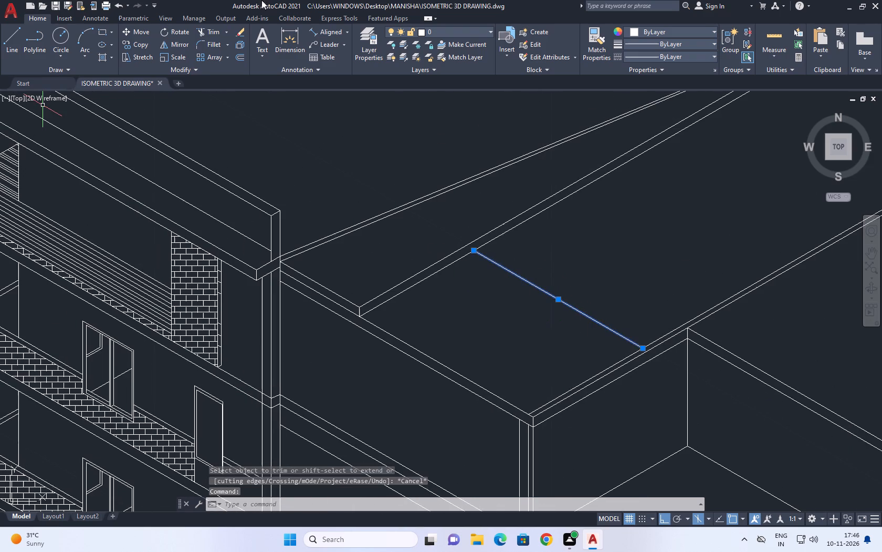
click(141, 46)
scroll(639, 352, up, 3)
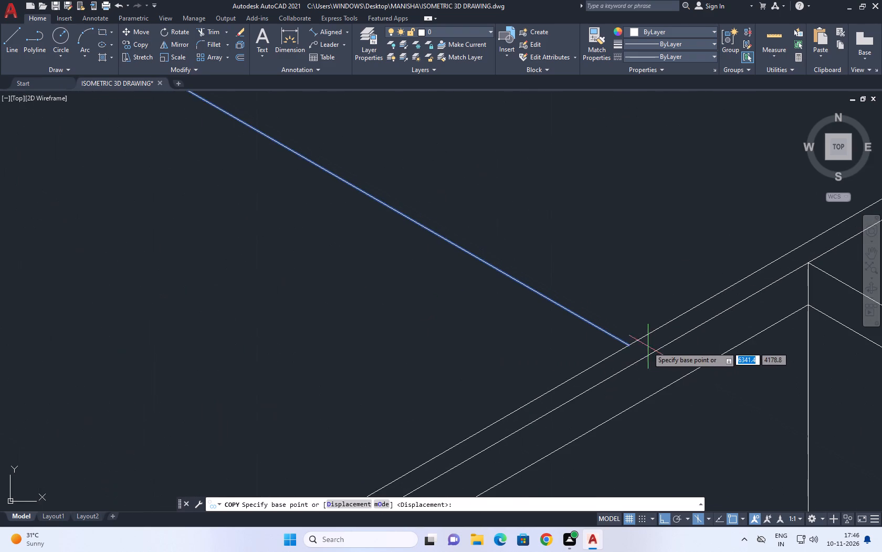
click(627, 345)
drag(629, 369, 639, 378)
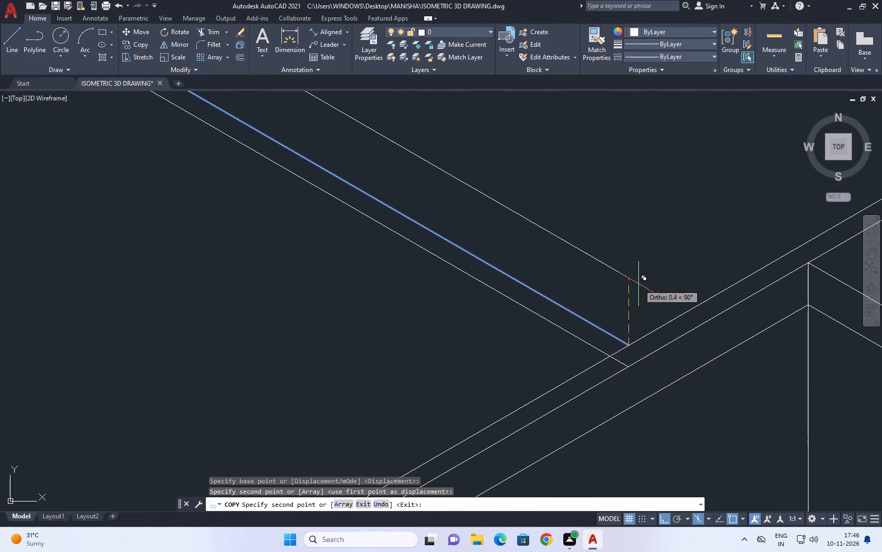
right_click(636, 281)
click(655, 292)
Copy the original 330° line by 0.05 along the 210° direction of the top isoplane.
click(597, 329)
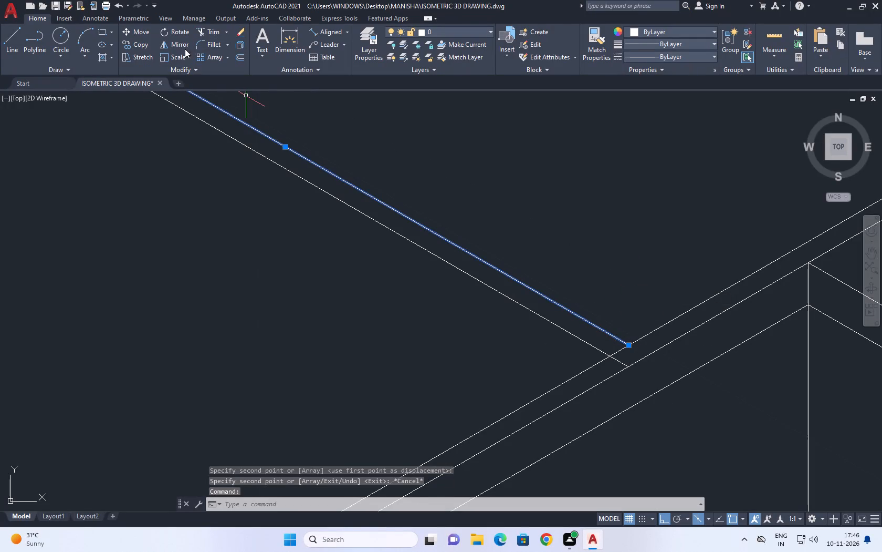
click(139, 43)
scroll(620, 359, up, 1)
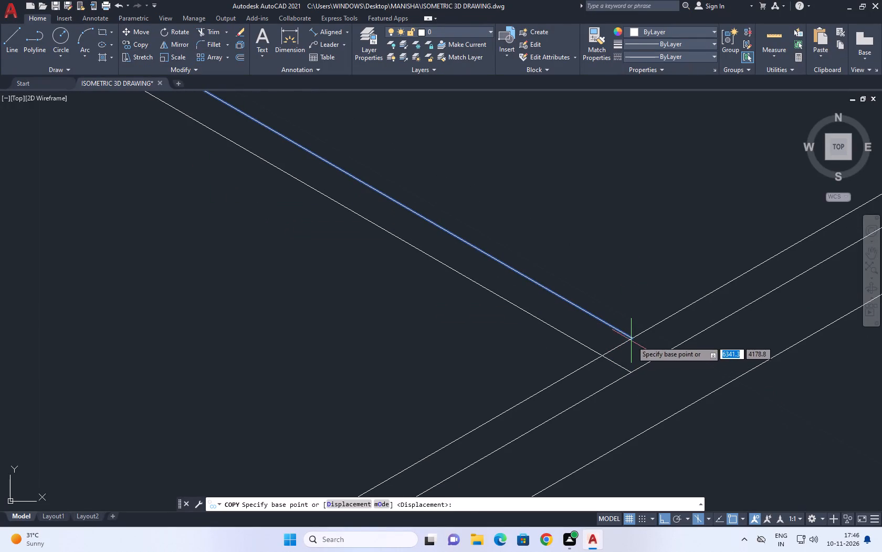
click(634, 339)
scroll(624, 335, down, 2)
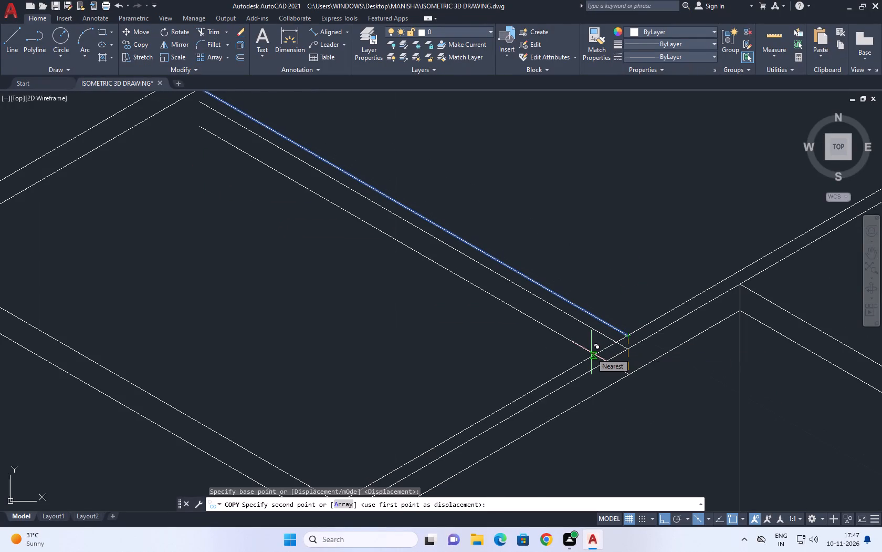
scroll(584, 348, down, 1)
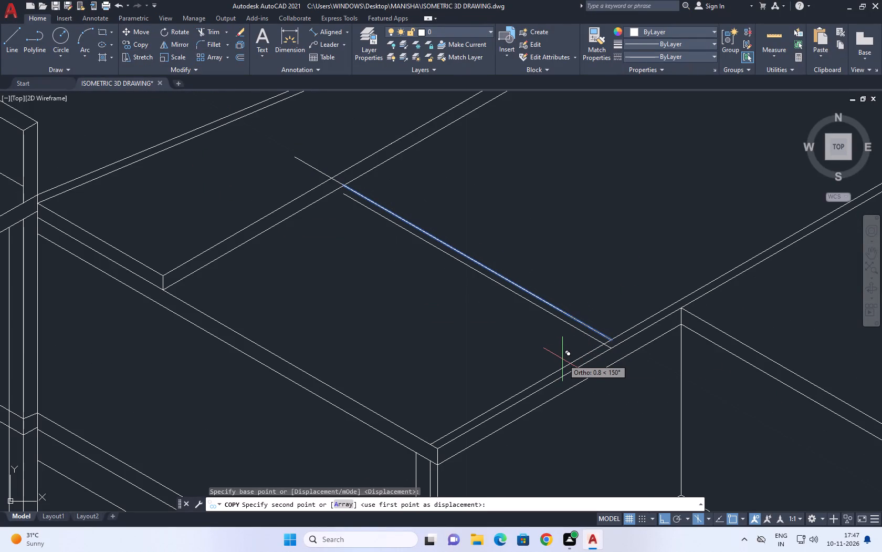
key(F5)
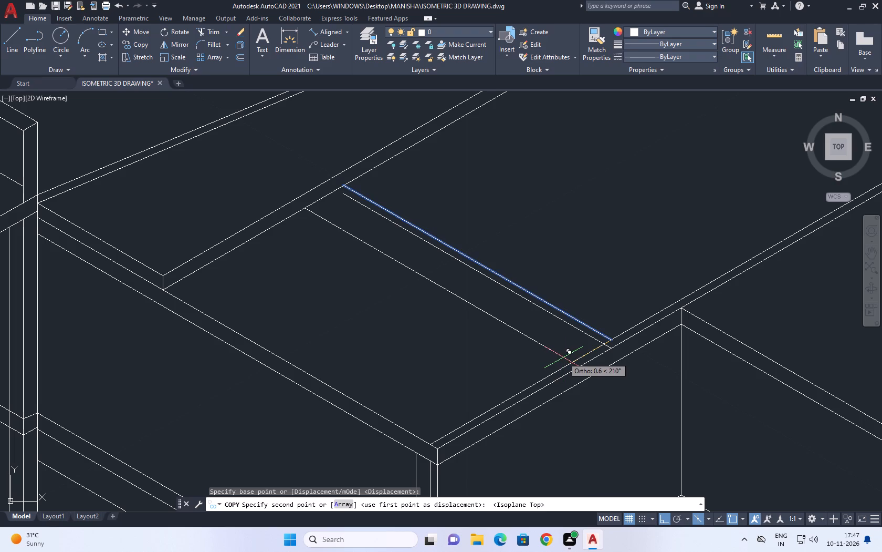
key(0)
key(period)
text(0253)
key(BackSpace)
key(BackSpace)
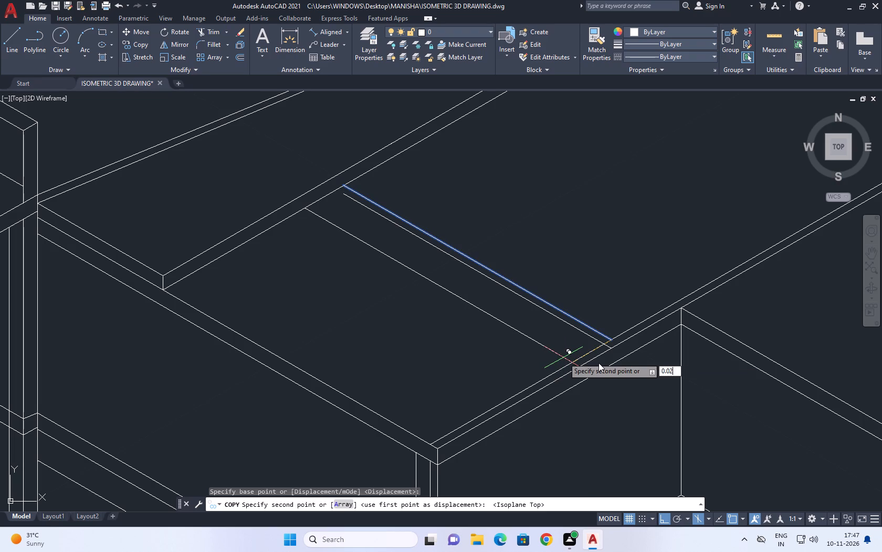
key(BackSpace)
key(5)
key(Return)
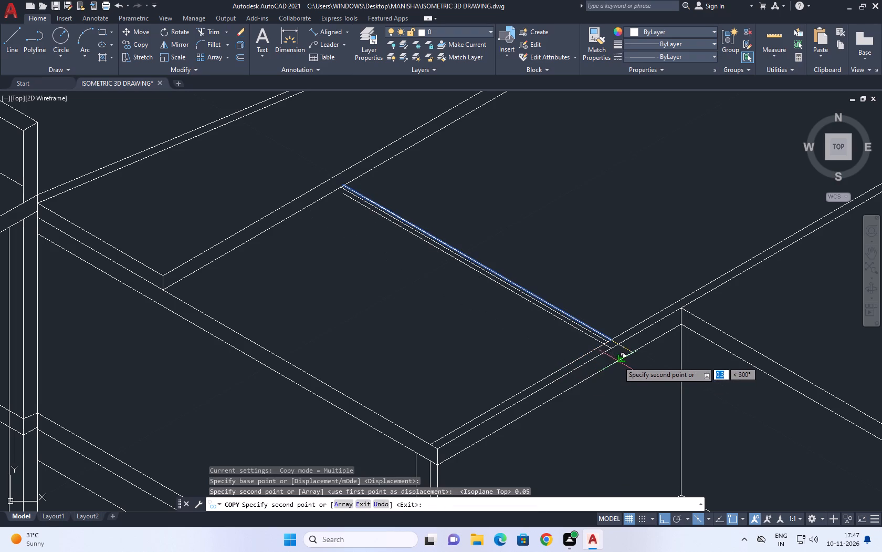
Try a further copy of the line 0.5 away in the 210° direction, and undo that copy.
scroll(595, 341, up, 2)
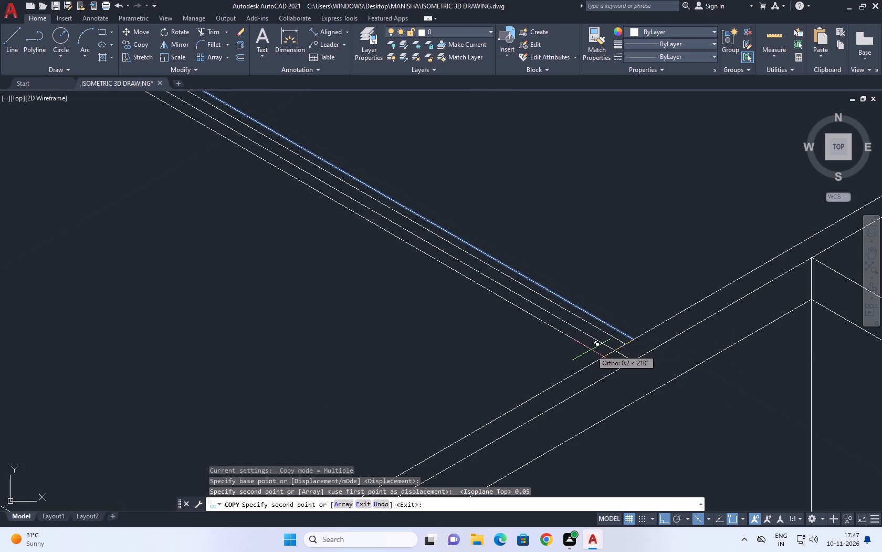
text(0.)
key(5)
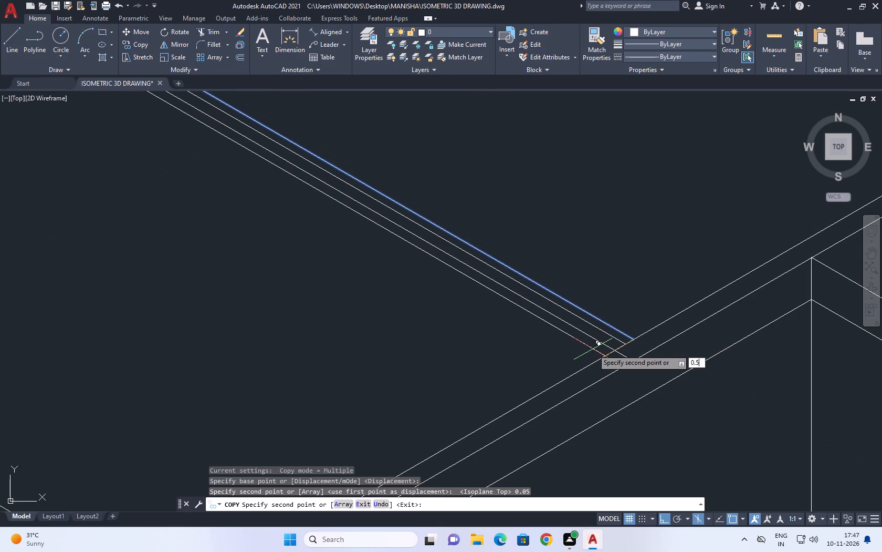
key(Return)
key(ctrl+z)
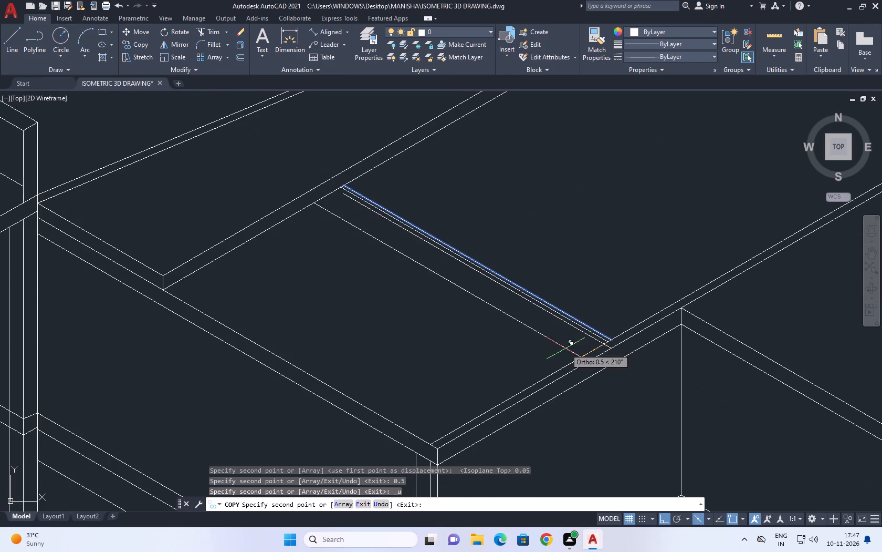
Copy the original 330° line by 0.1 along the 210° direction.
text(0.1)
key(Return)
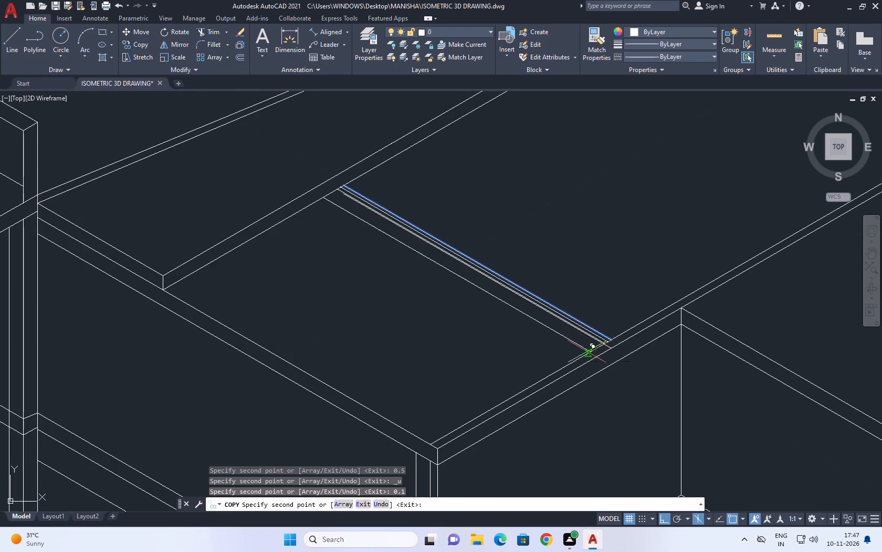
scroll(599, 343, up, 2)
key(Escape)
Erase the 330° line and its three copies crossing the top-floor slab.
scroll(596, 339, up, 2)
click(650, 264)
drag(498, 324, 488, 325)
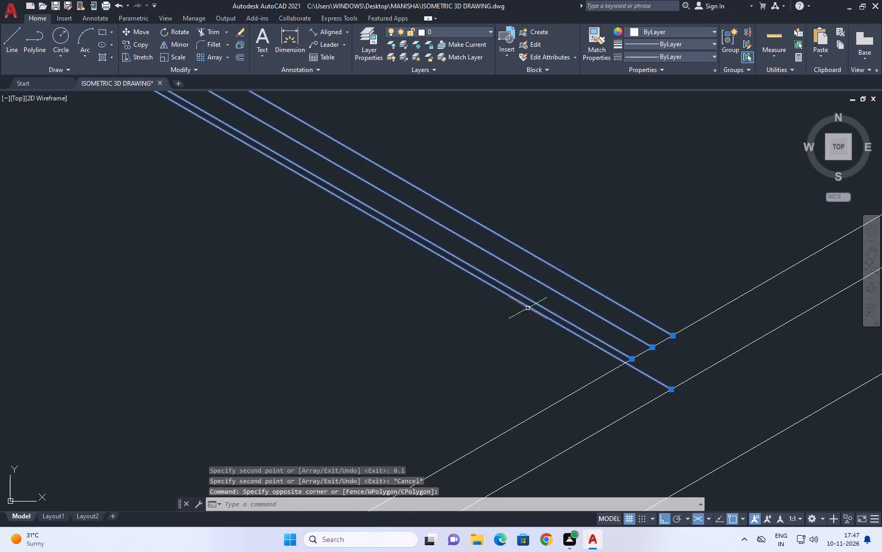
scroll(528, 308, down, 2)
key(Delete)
Draw a new 330° line across the top-floor slab, from the inner wall's lower edge past the slab's outer edge.
scroll(580, 324, down, 2)
middle_drag(565, 316, 586, 358)
text(L)
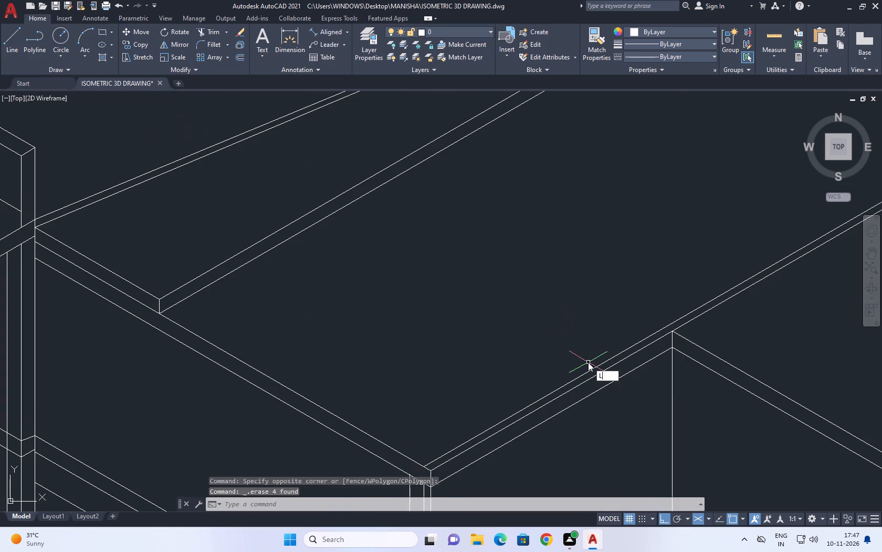
key(space)
middle_drag(533, 352, 565, 371)
scroll(565, 371, down, 1)
click(432, 286)
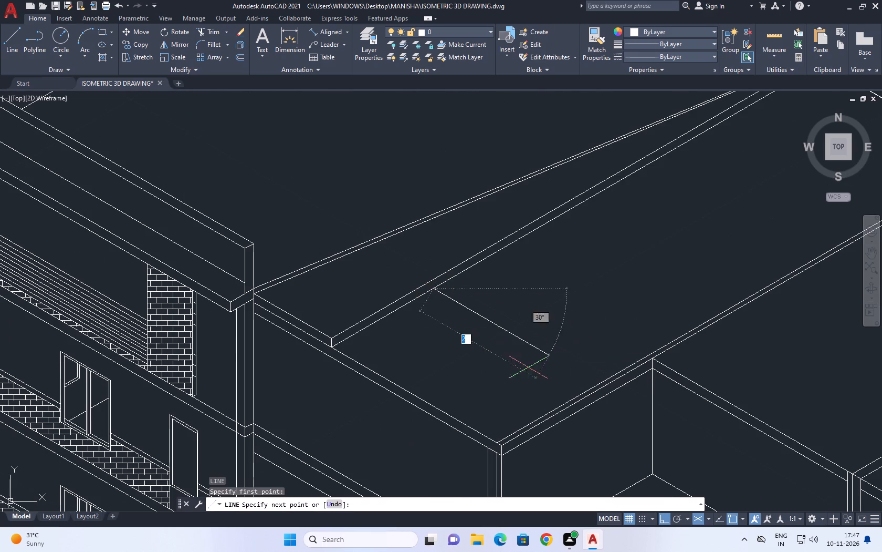
click(631, 445)
key(space)
Trim the new 330° line's overhang back to the first line of the slab's outer edge.
text(TR)
key(space)
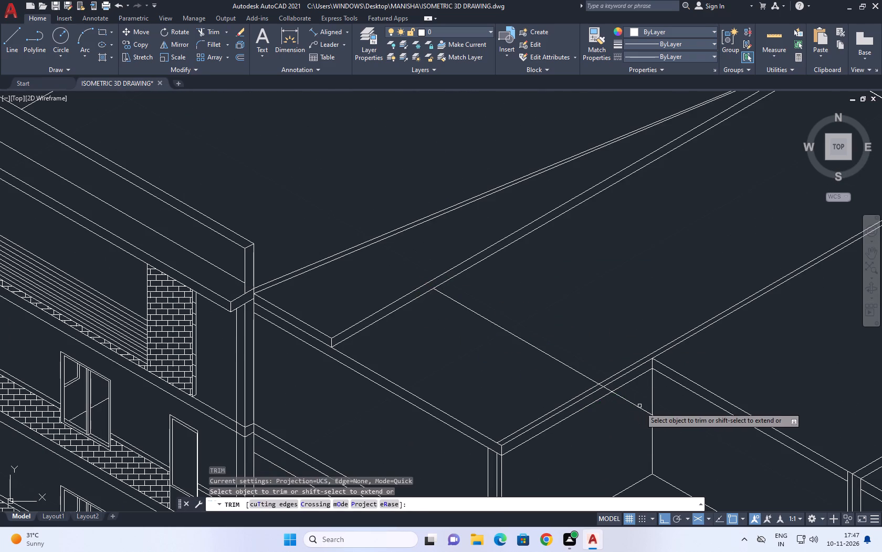
click(659, 418)
click(643, 410)
scroll(589, 379, up, 3)
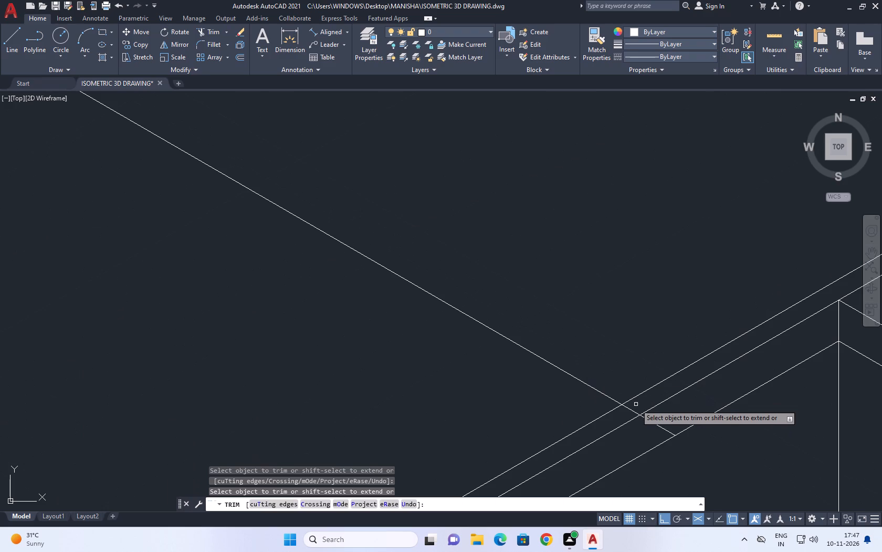
click(633, 408)
click(623, 414)
click(666, 425)
click(651, 435)
scroll(677, 416, down, 4)
key(space)
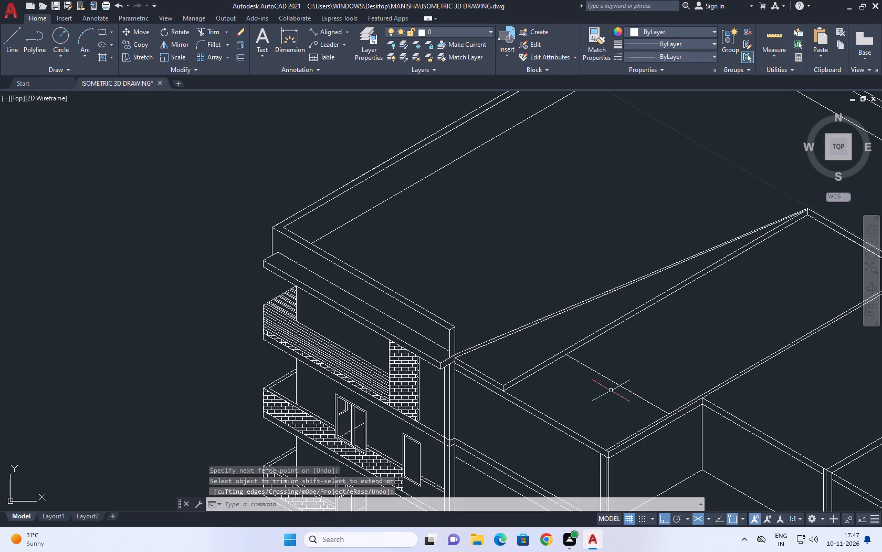
Copy the trimmed 330° line about 0.2 along the 210° direction.
click(602, 372)
click(588, 383)
middle_drag(633, 376, 663, 357)
key(c)
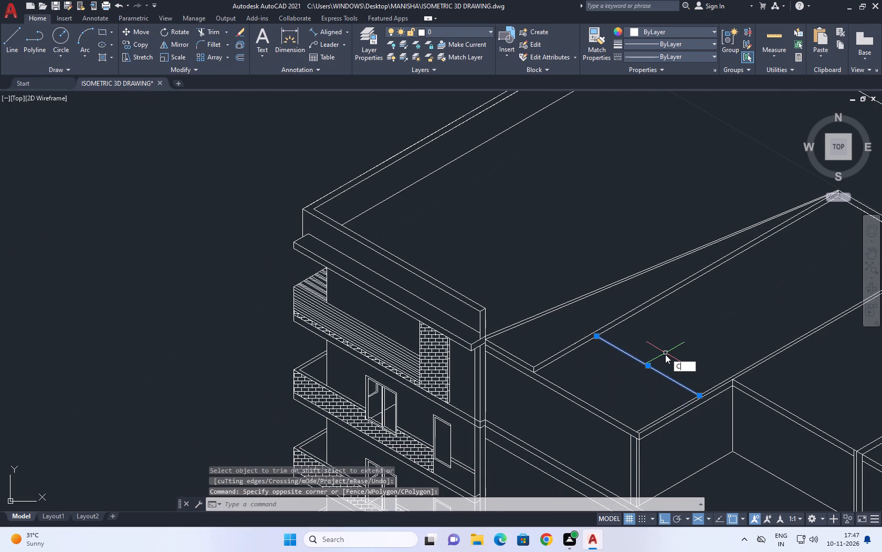
key(o)
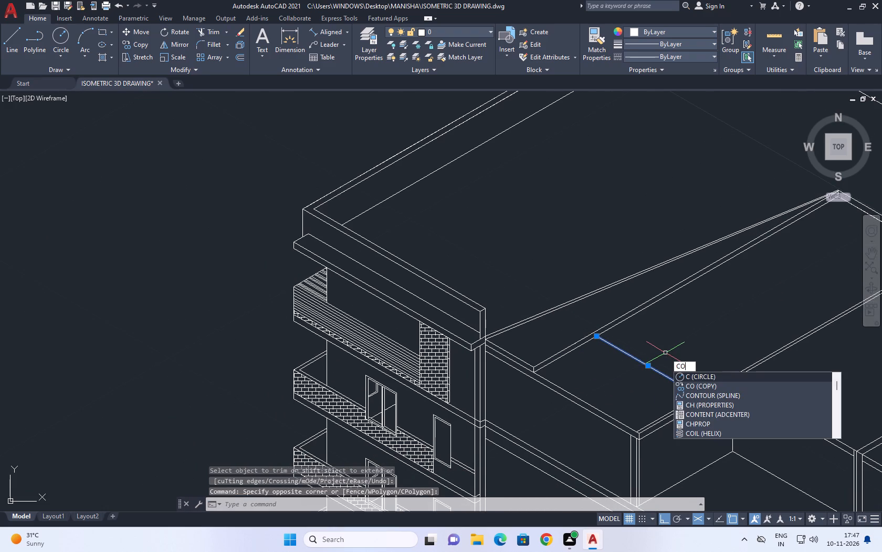
key(space)
scroll(703, 433, up, 3)
scroll(699, 355, up, 1)
click(688, 316)
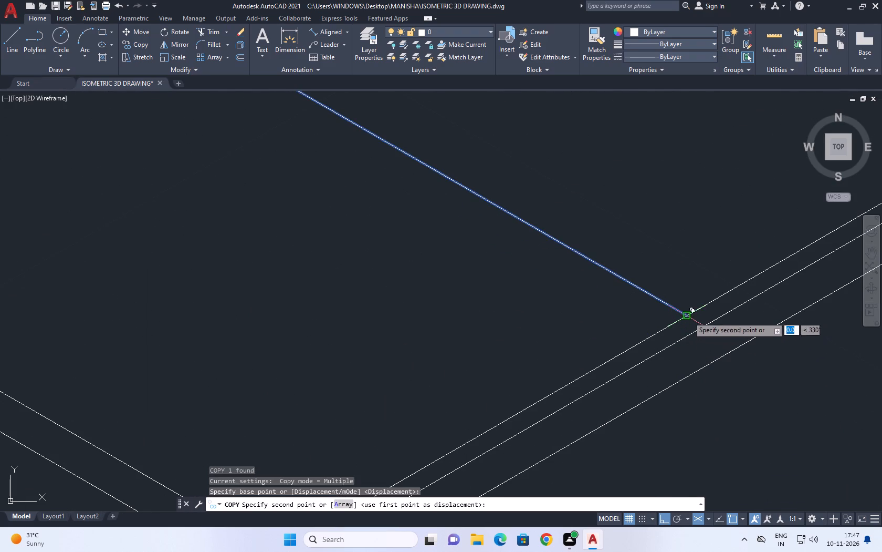
scroll(660, 330, down, 2)
click(661, 329)
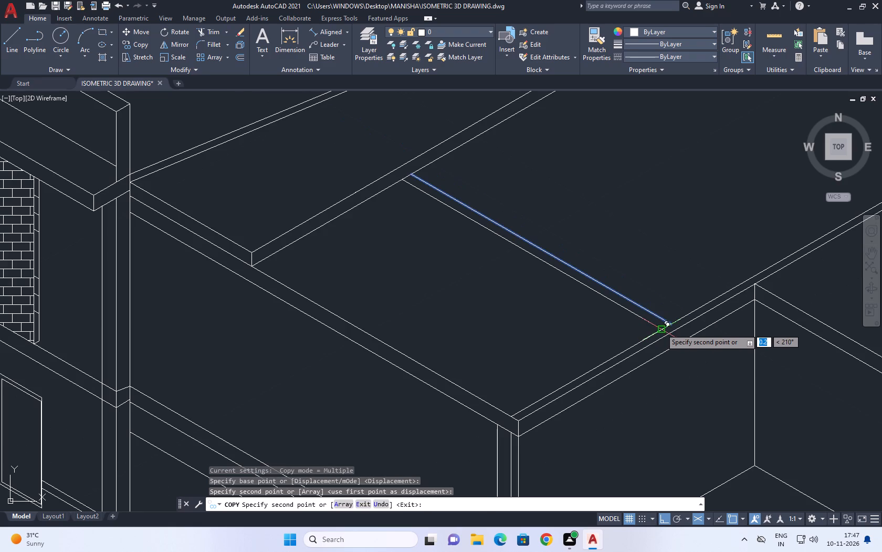
key(space)
Copy the second 330° line a short distance below itself to form a third line.
click(652, 325)
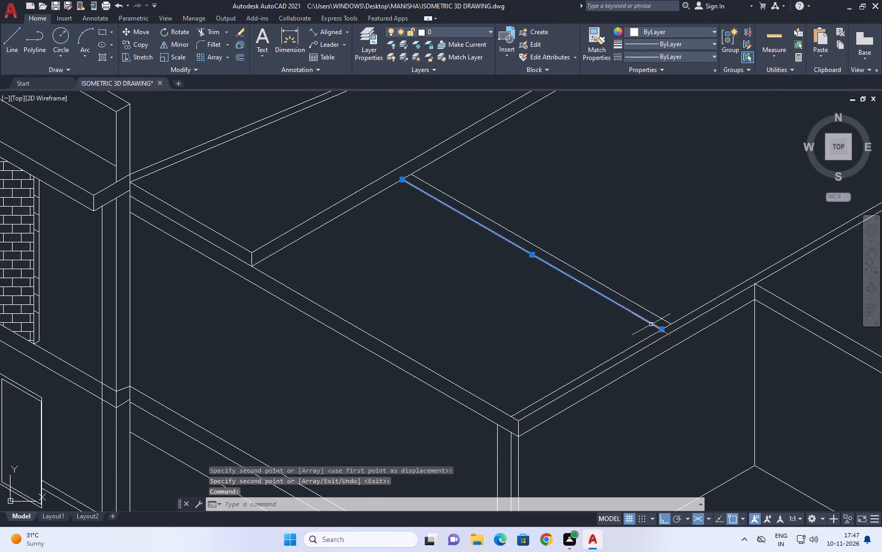
text(CO)
key(space)
scroll(654, 335, up, 2)
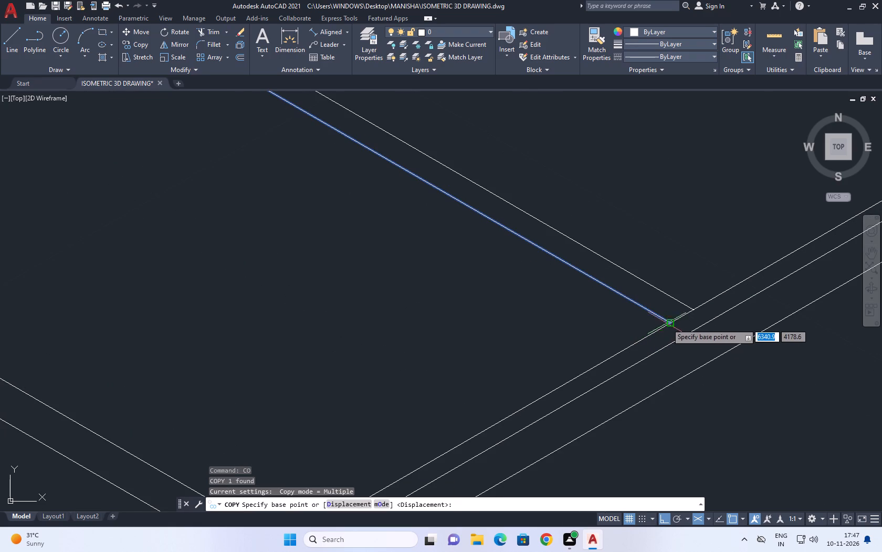
click(670, 323)
click(676, 345)
scroll(673, 350, down, 1)
key(Escape)
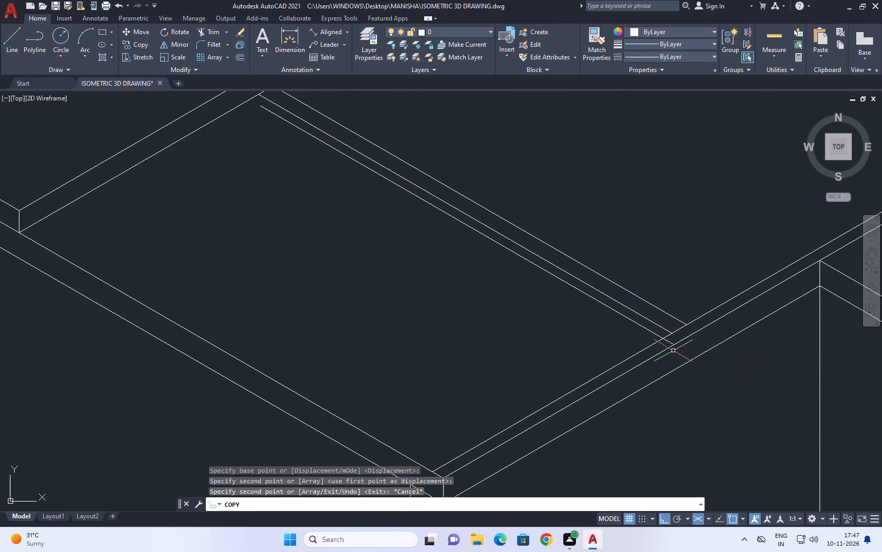
Draw a vertical line about 0.2 long down from the second line's end at the inner wall, using the right isoplane.
middle_drag(669, 334, 699, 384)
key(l)
key(space)
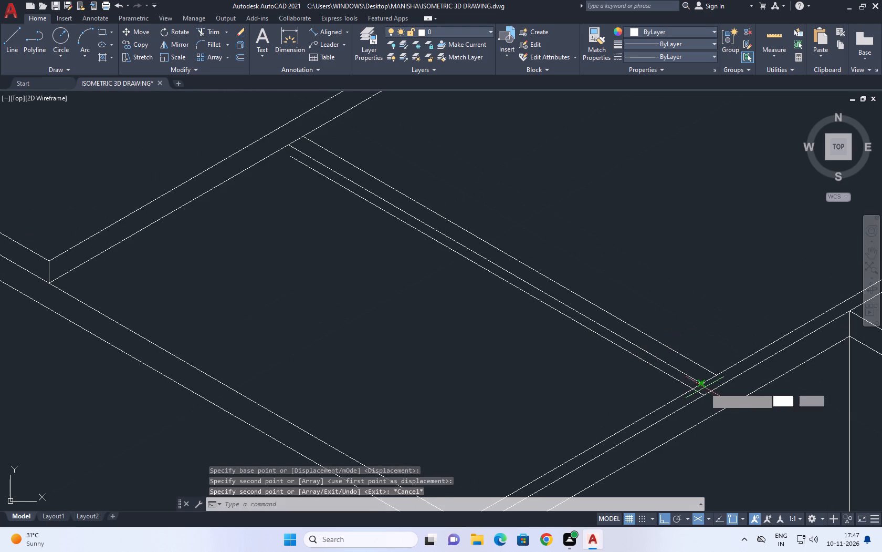
middle_drag(598, 311, 650, 390)
scroll(356, 225, up, 2)
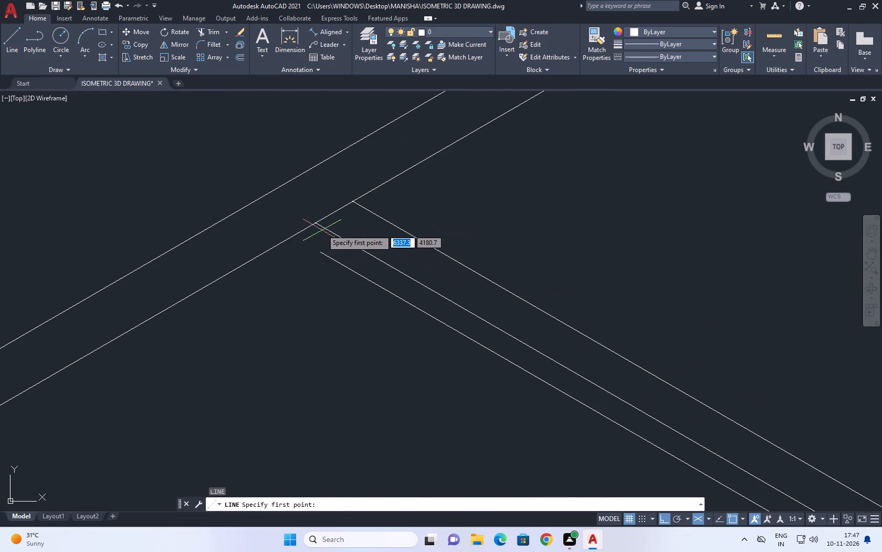
click(316, 223)
key(F5)
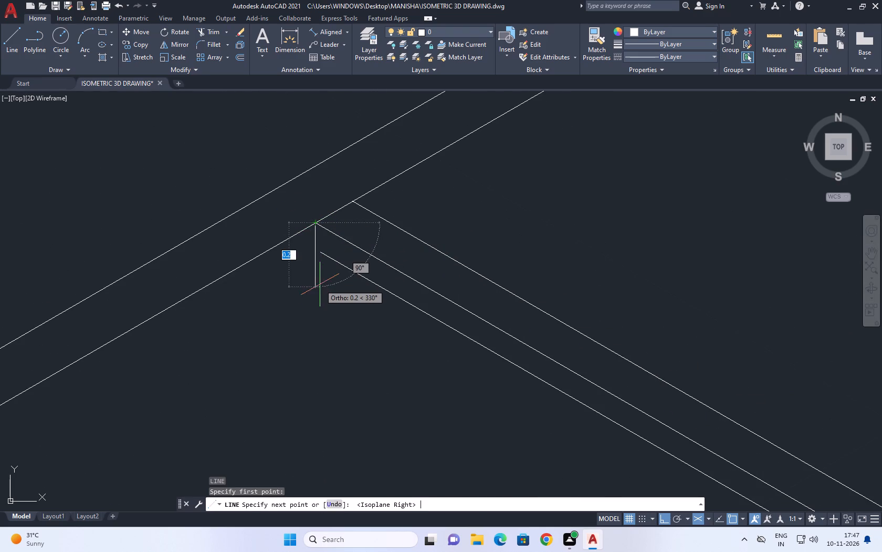
click(322, 292)
key(Escape)
Move the third 330° line so its upper end sits on the short vertical line.
click(351, 255)
click(338, 275)
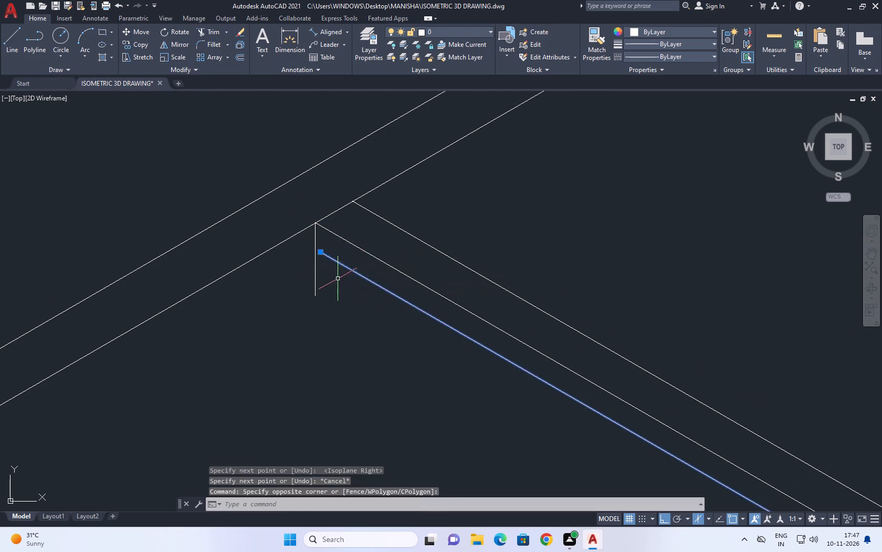
middle_drag(339, 272, 345, 287)
key(m)
key(space)
click(325, 268)
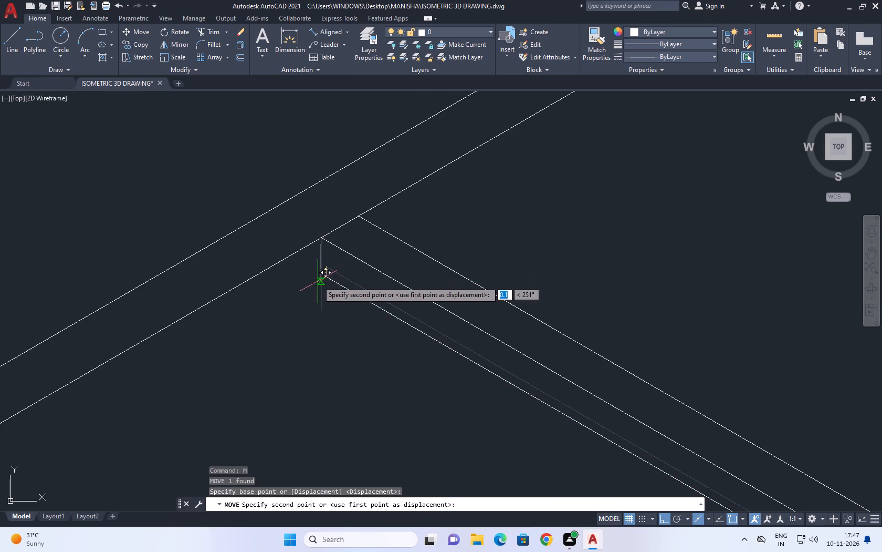
drag(319, 274, 319, 285)
Trim the third line's overhang at the slab's outer edge and erase the leftover fragment.
scroll(371, 304, down, 3)
middle_drag(497, 355, 489, 327)
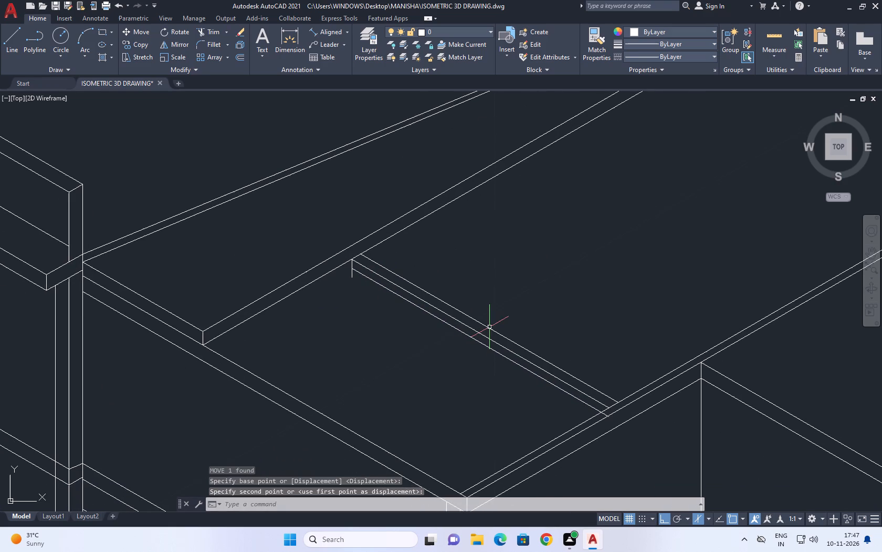
text(TR)
key(space)
scroll(590, 411, up, 3)
click(640, 425)
click(619, 427)
scroll(668, 411, down, 1)
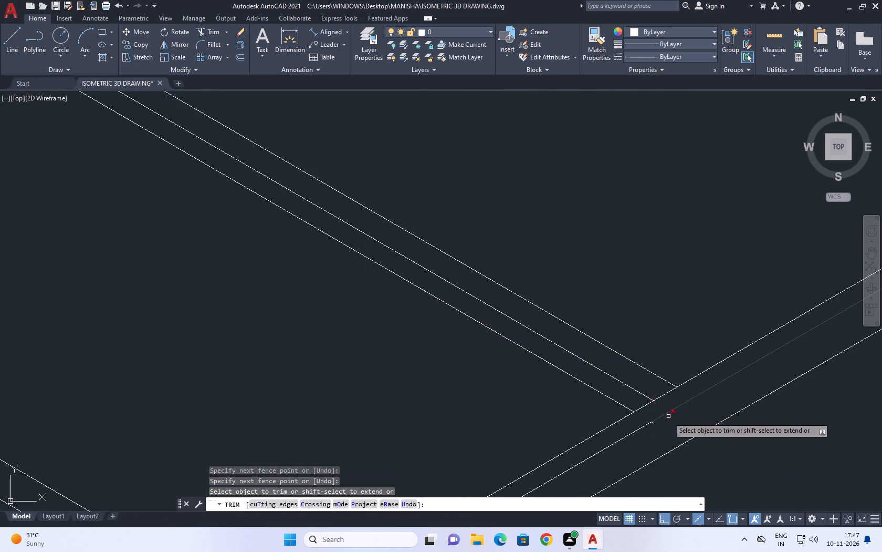
scroll(655, 423, up, 2)
key(Escape)
click(635, 403)
drag(655, 436, 658, 444)
key(Delete)
scroll(644, 406, down, 3)
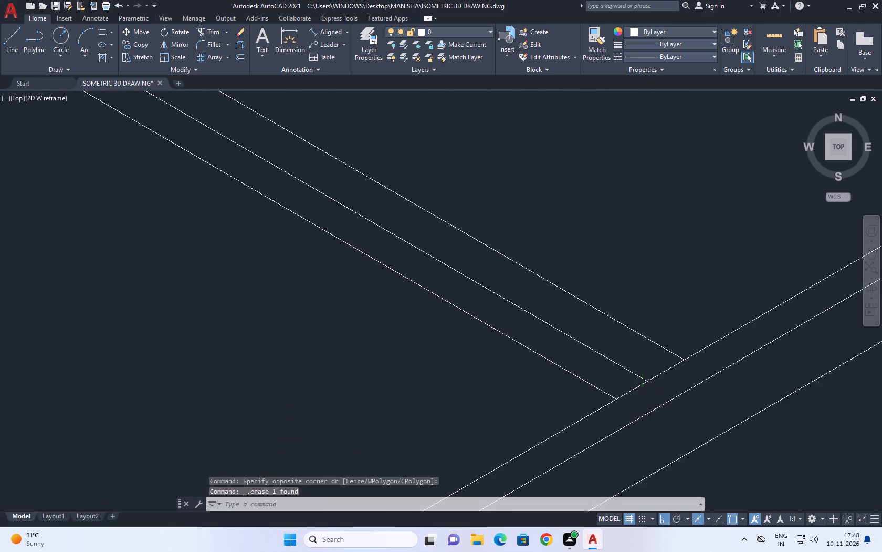
Trim the short vertical line's tail below the third 330° line.
scroll(641, 391, down, 1)
scroll(359, 340, up, 1)
scroll(392, 217, up, 3)
middle_drag(391, 206, 426, 299)
scroll(427, 304, down, 1)
key(t)
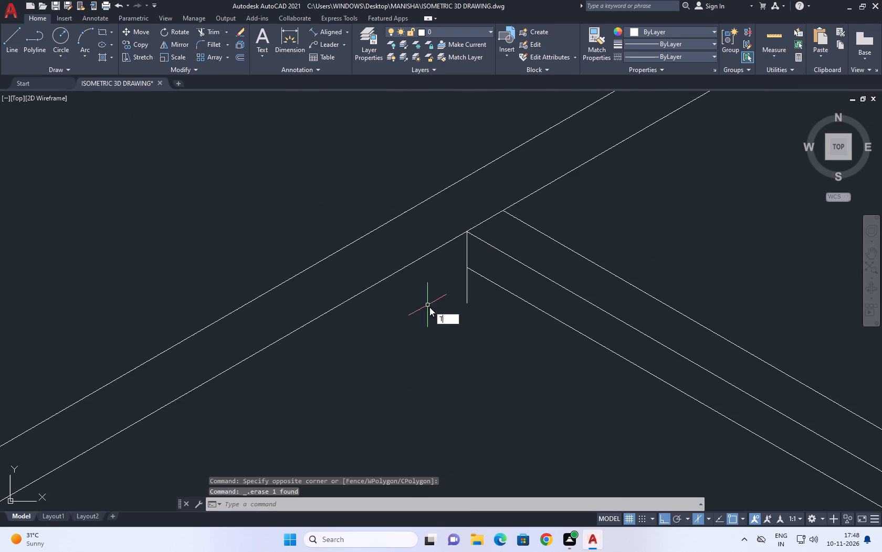
key(r)
key(space)
click(482, 295)
drag(428, 288, 419, 288)
scroll(491, 298, down, 7)
key(Escape)
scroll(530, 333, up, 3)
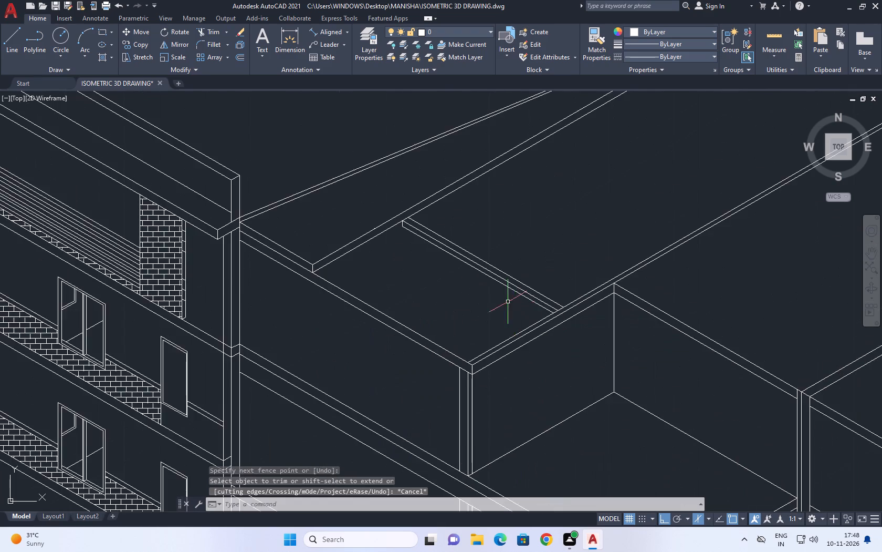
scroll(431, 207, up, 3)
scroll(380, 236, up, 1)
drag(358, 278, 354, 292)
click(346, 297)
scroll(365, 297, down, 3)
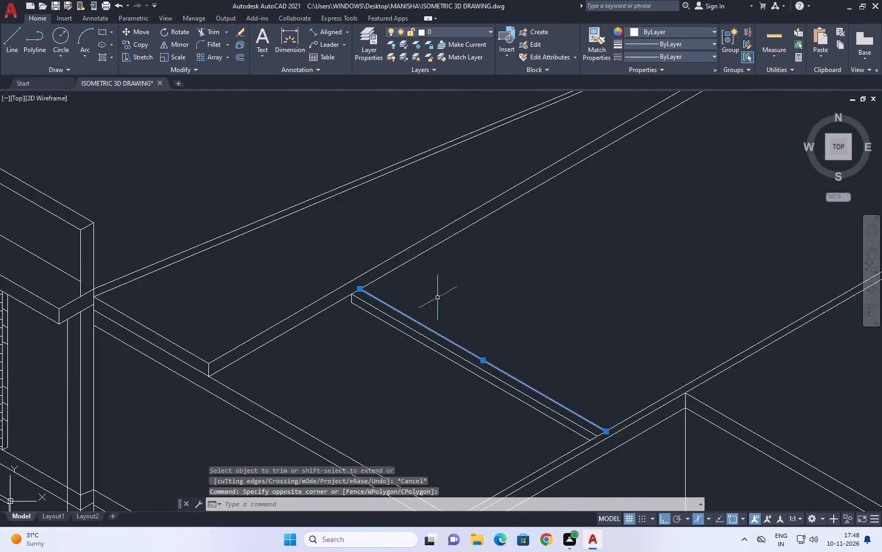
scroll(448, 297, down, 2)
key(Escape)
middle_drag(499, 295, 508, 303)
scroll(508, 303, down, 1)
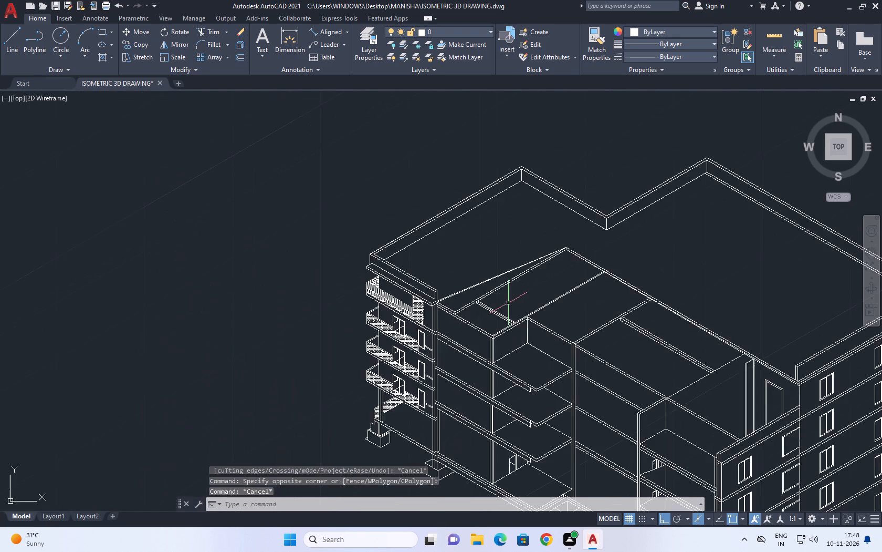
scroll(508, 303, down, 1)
Copy the slab's upper 330° edge line, nearest the balcony facade, about 0.3 inward along the 30° direction.
scroll(499, 315, up, 2)
click(474, 367)
scroll(464, 360, up, 2)
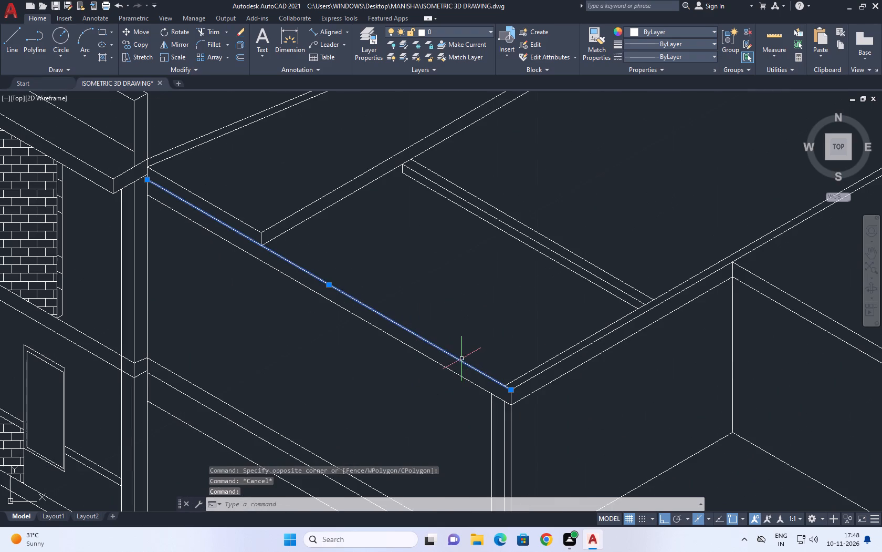
middle_drag(461, 358, 484, 379)
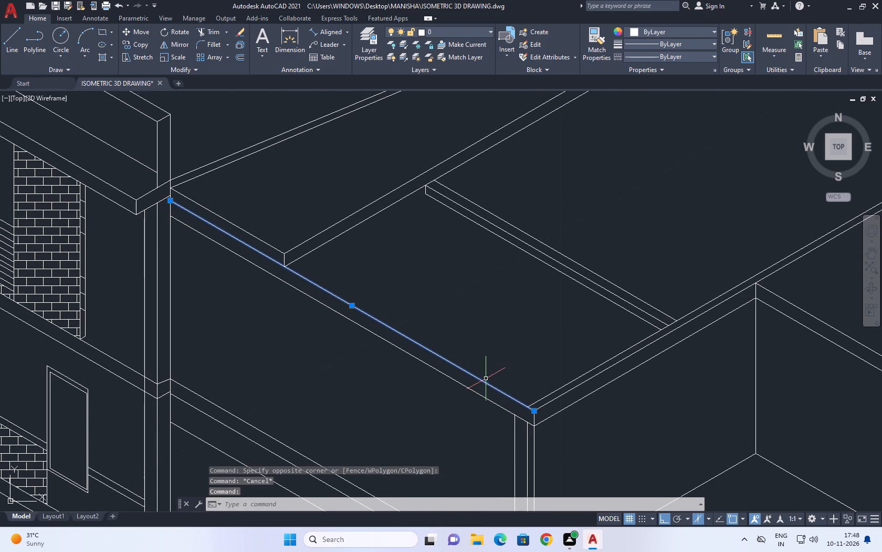
key(c)
key(o)
key(space)
click(533, 413)
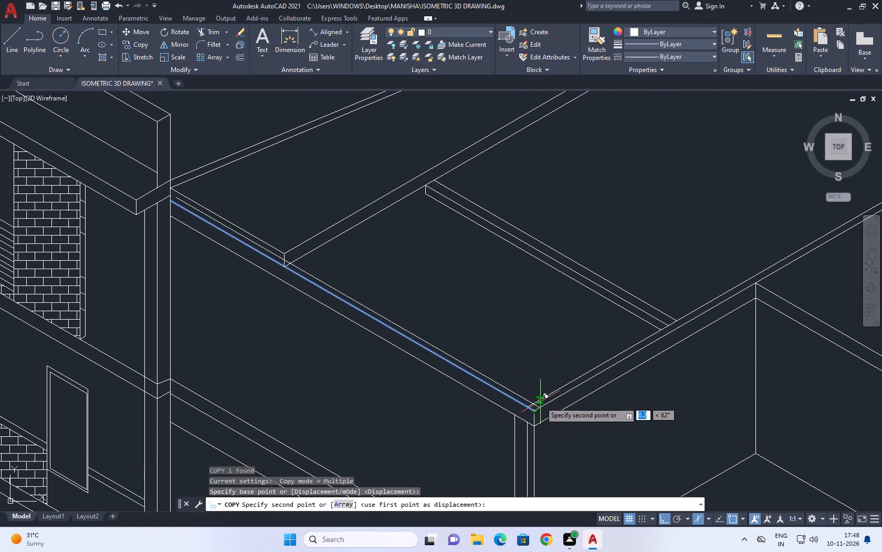
click(548, 402)
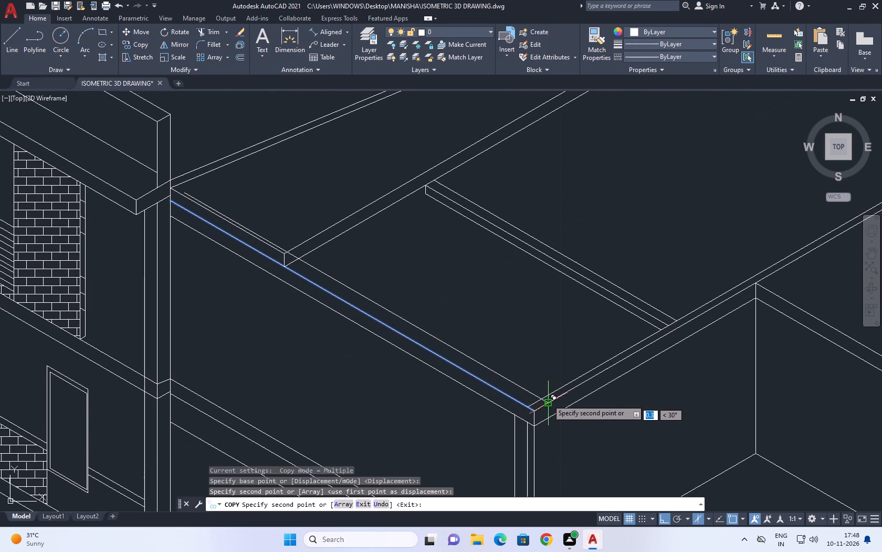
key(Escape)
Trim the copied edge line at the inner wall's corner and erase its remaining piece behind the wall.
middle_drag(397, 300, 464, 380)
key(t)
key(r)
key(space)
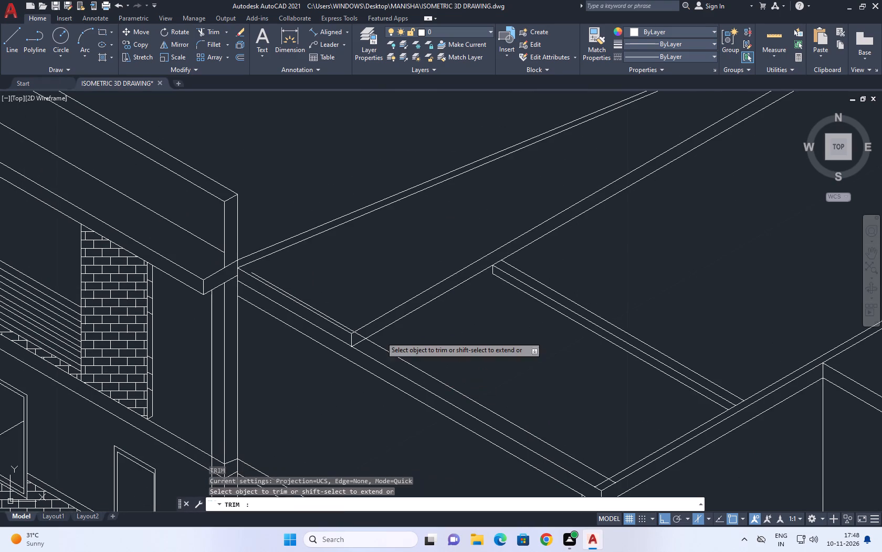
scroll(354, 336, up, 2)
click(363, 333)
key(Escape)
click(316, 297)
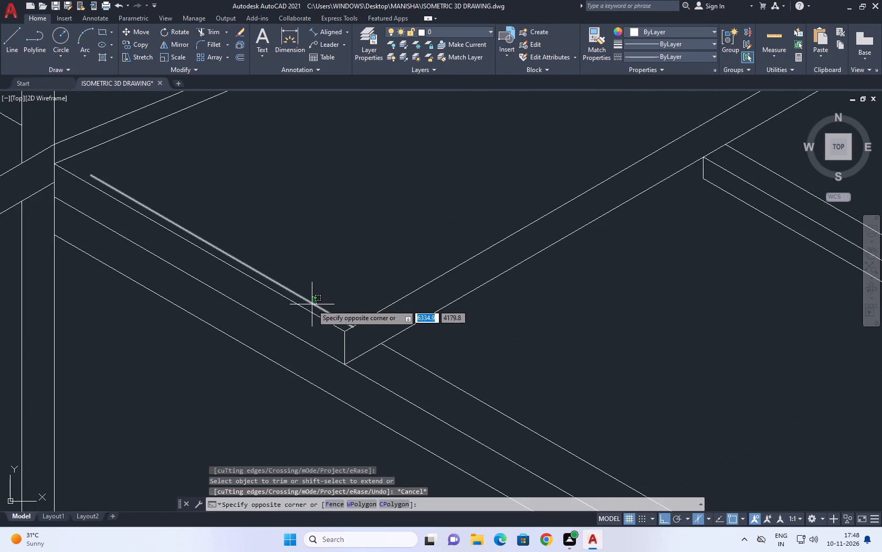
click(312, 304)
key(Delete)
scroll(341, 298, down, 3)
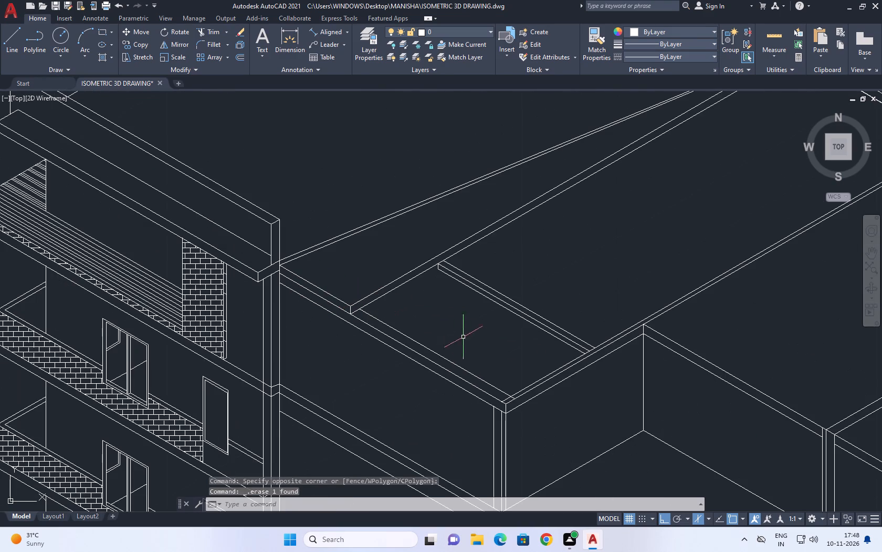
Trim the copied edge line and the slab's inner edge line where they overrun each other at the outer corner.
scroll(492, 398, up, 2)
key(t)
key(r)
key(space)
scroll(530, 412, up, 2)
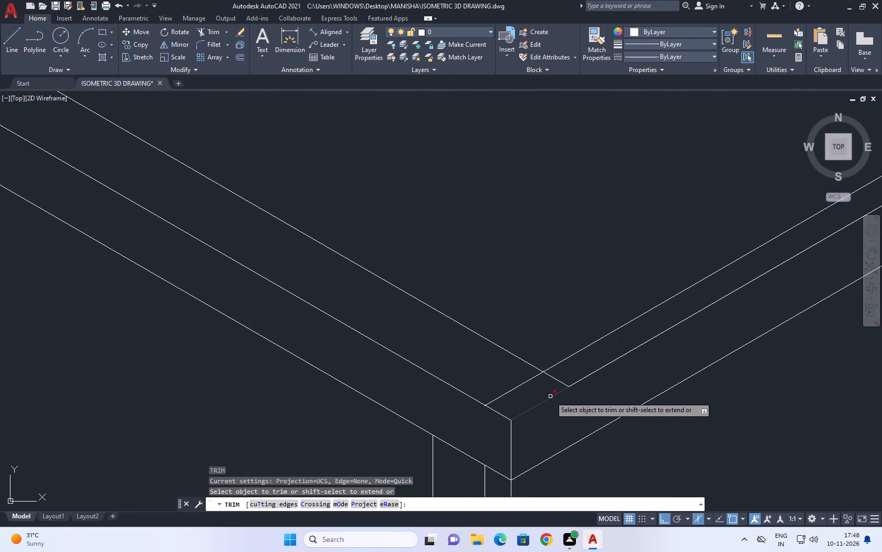
click(556, 383)
click(563, 375)
scroll(541, 385, down, 4)
scroll(535, 386, up, 2)
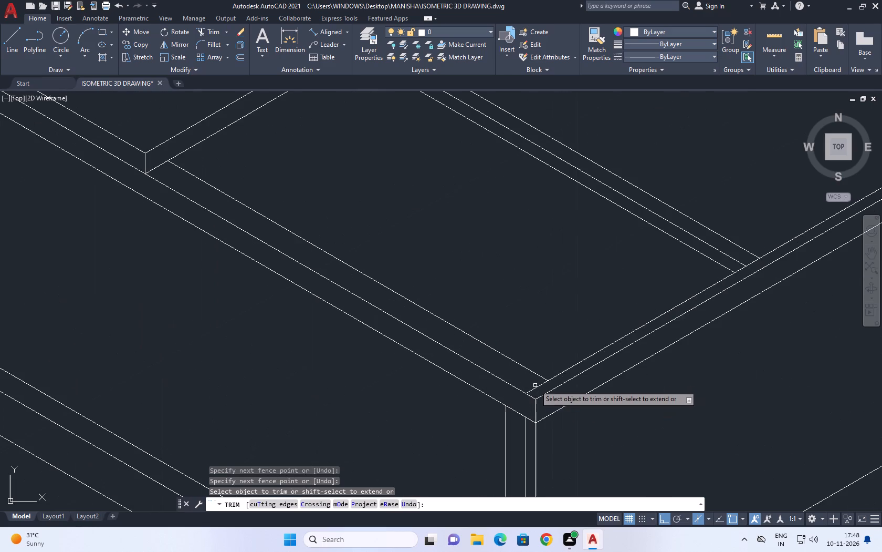
click(538, 389)
scroll(544, 374, down, 4)
key(space)
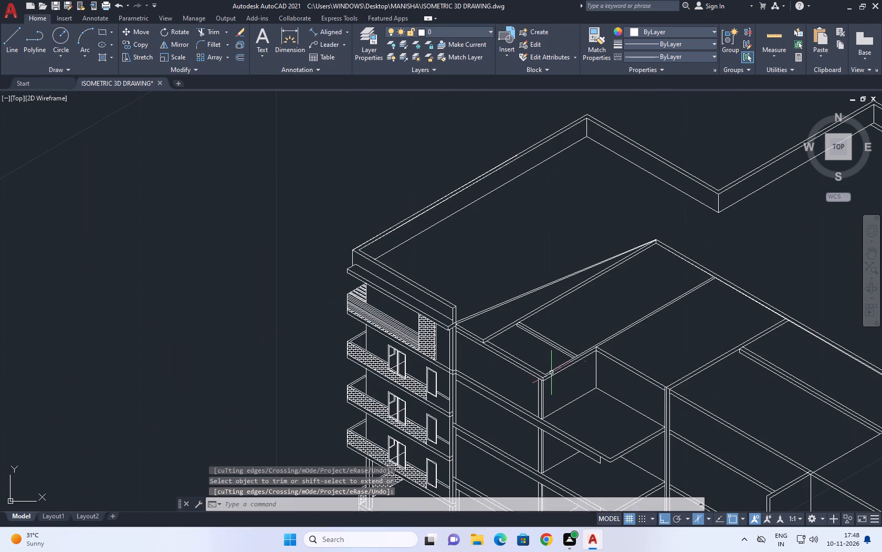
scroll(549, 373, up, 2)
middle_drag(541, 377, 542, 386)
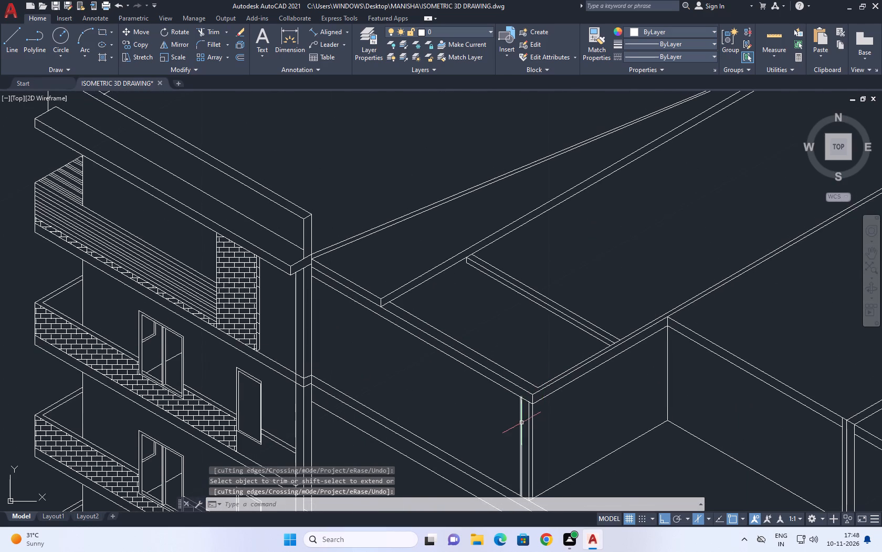
Extend the slab's inner 30° edge line and the copied 330° edge line to the slab's outer edge lines at the outer corner.
scroll(523, 402, up, 1)
middle_drag(535, 398, 542, 399)
key(e)
key(x)
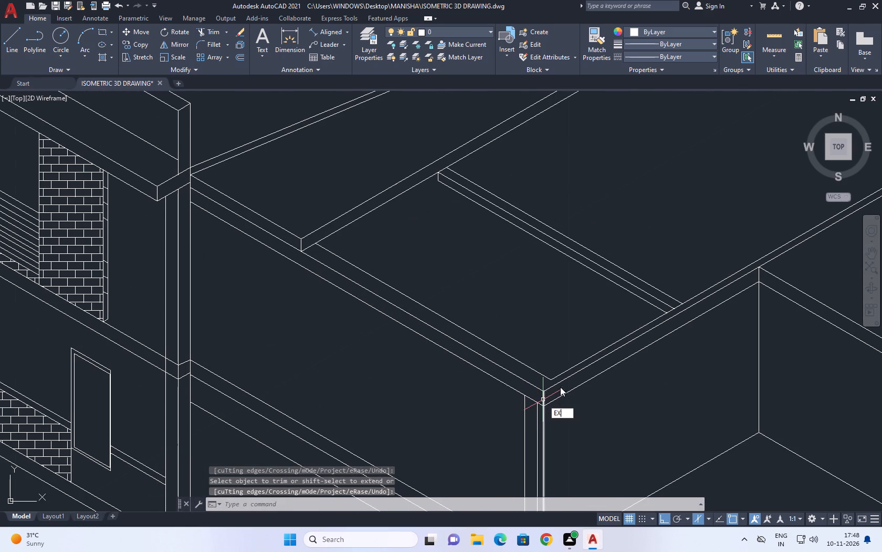
key(space)
click(563, 372)
click(556, 373)
click(548, 383)
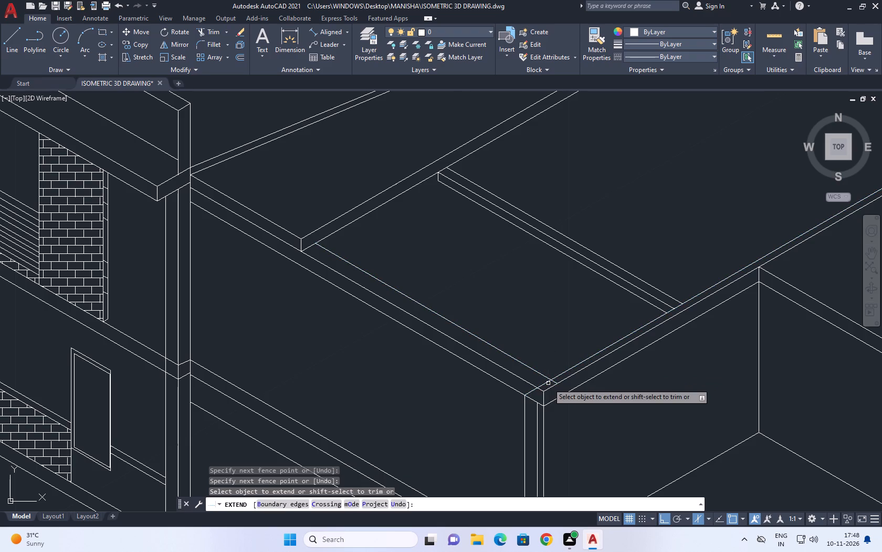
scroll(544, 383, up, 1)
key(space)
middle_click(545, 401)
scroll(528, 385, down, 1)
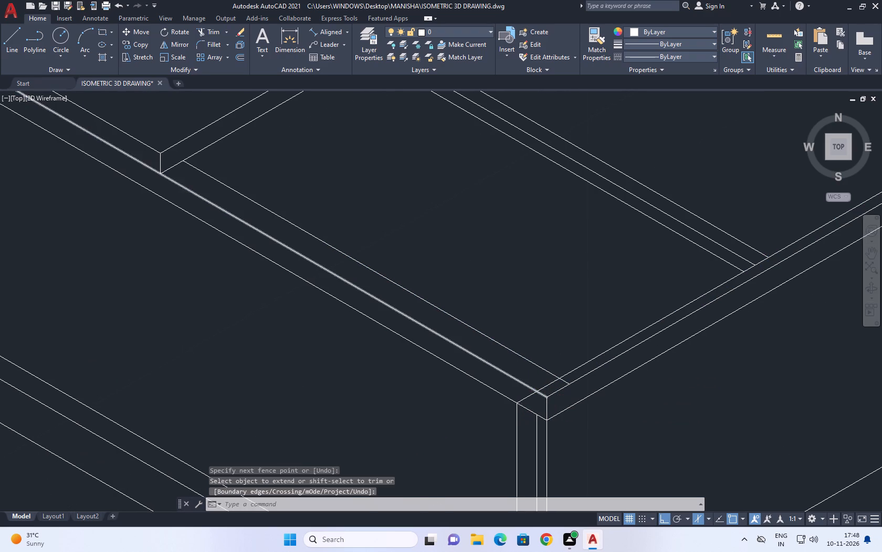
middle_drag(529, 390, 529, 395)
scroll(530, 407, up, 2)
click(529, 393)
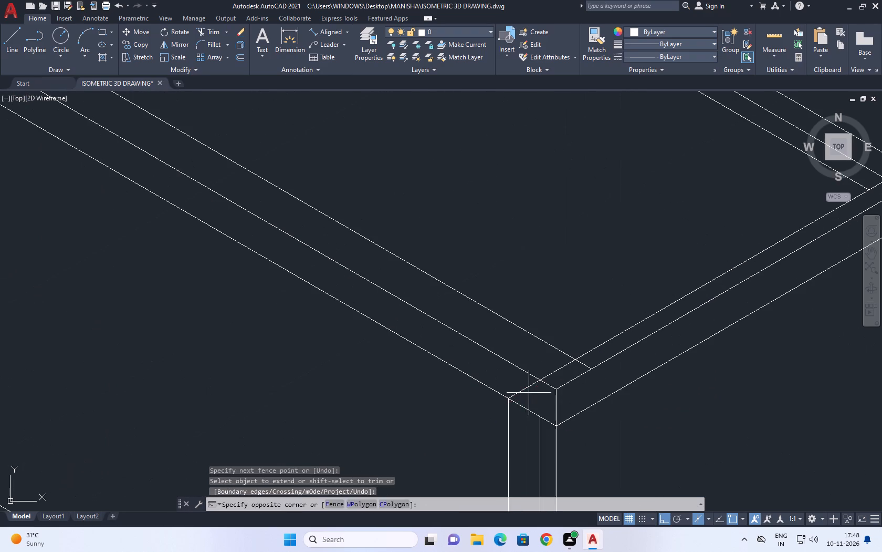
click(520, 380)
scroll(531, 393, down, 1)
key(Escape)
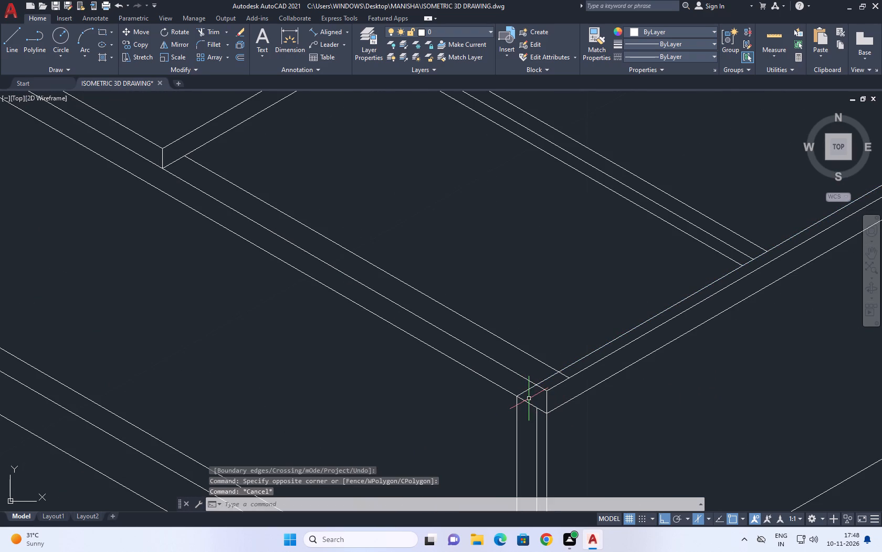
Draw a vertical line from the extended inner 30° edge line's end up past the slab's upper 330° edge line.
key(l)
key(space)
scroll(526, 403, up, 2)
click(506, 388)
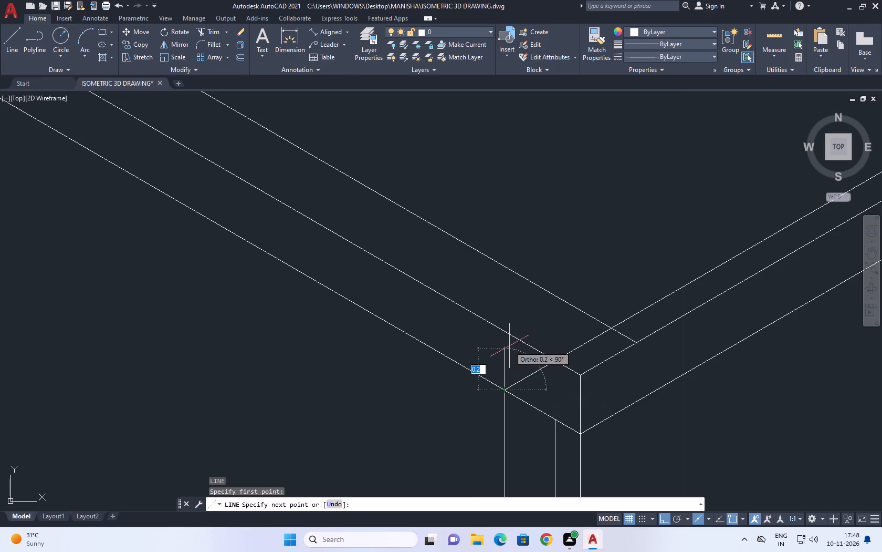
click(510, 340)
key(ctrl+z)
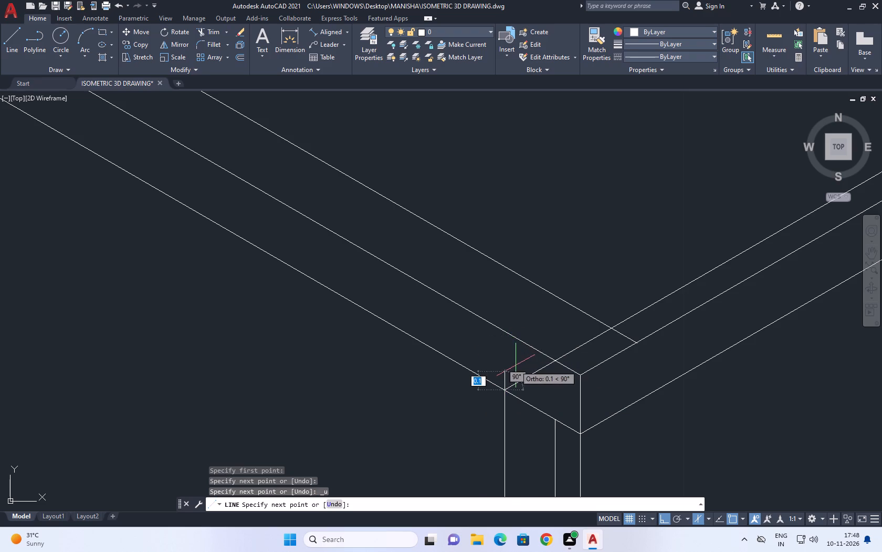
scroll(516, 362, down, 2)
click(510, 337)
key(space)
Stretch the inner 30° edge line's end to where the new vertical line meets the slab's upper 330° edge line.
scroll(517, 362, up, 2)
scroll(535, 360, down, 1)
scroll(539, 362, up, 1)
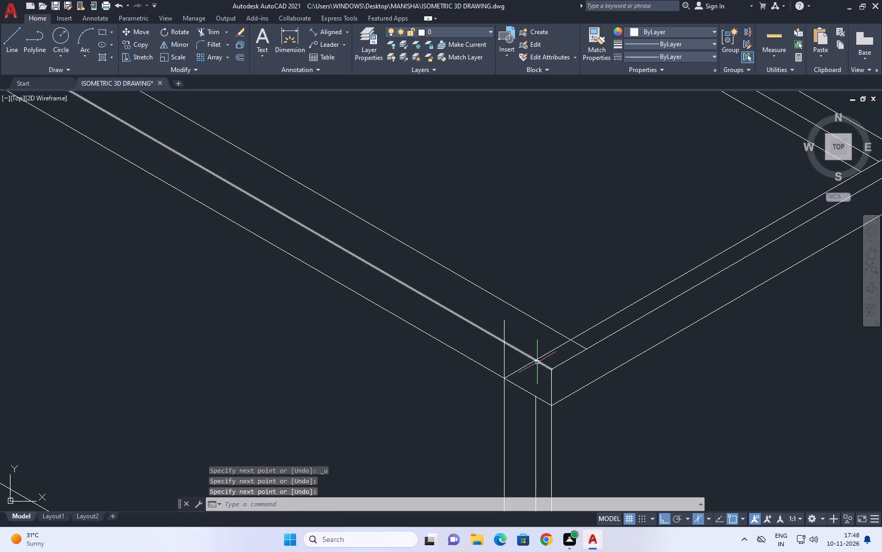
click(523, 365)
click(520, 370)
click(504, 379)
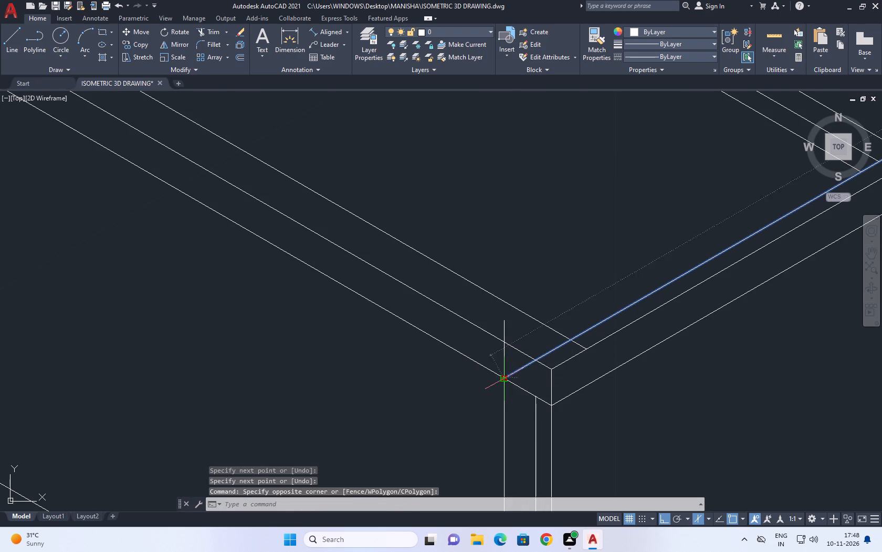
drag(505, 345, 505, 351)
scroll(513, 360, down, 4)
key(Escape)
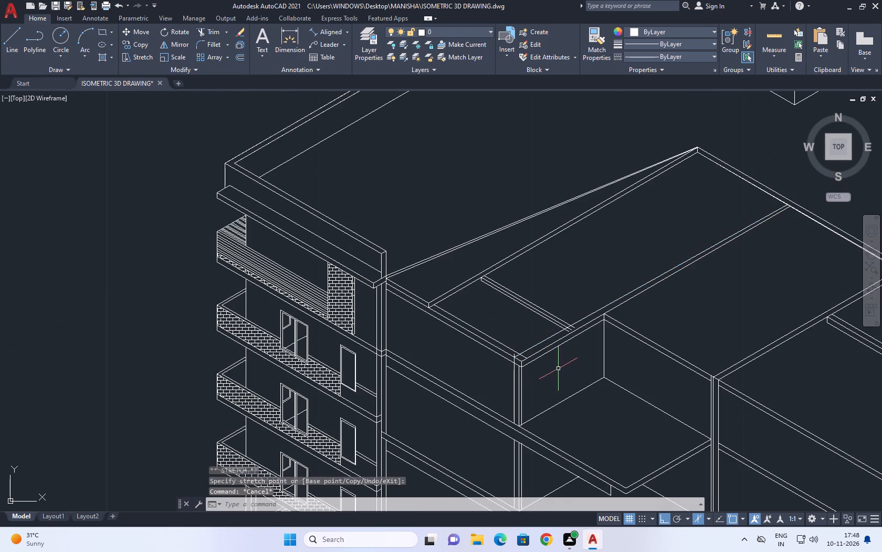
Trim the vertical line above the slab's upper edge and the copied 330° line's overrun past the inner 30° edge line.
scroll(516, 356, up, 4)
middle_drag(514, 356, 514, 357)
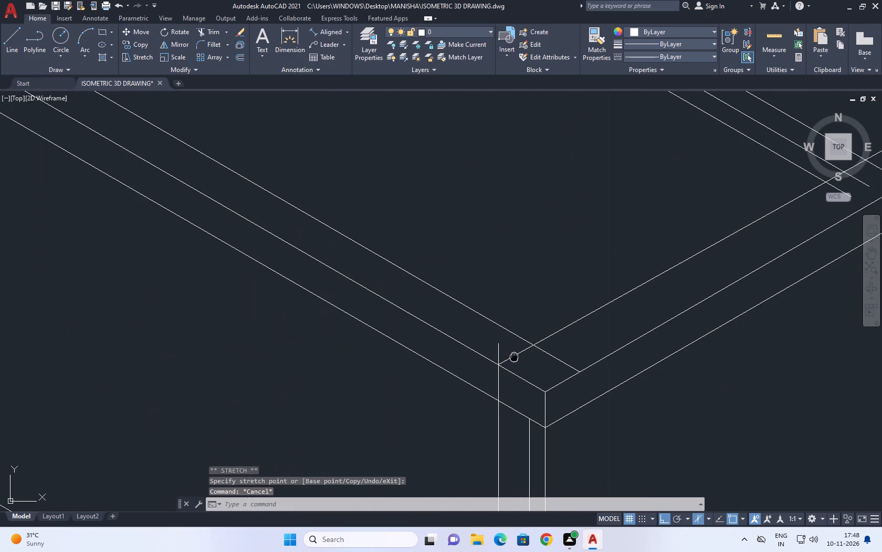
middle_drag(514, 357, 516, 363)
text(TR)
key(space)
click(508, 353)
click(490, 359)
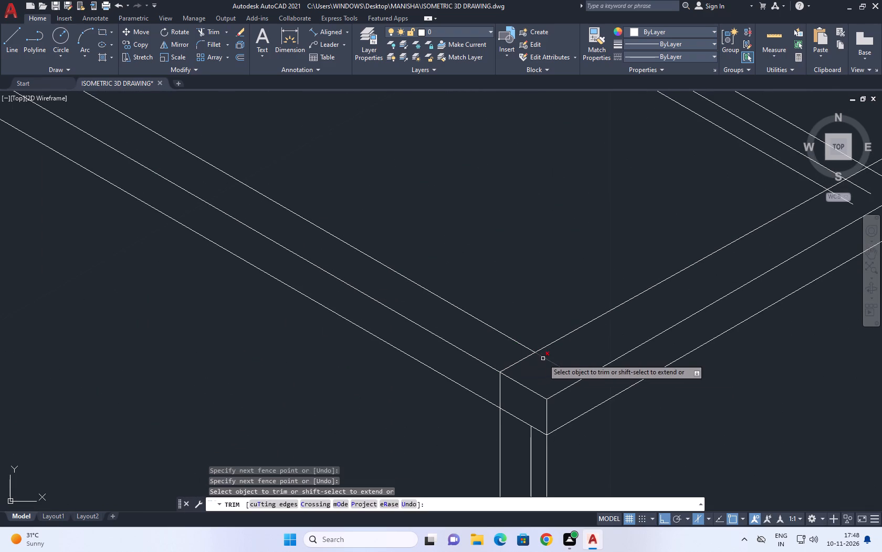
click(582, 366)
drag(548, 370, 545, 376)
scroll(566, 367, down, 3)
Trim the dividing beam's three 330° lines where they overrun the slab's inner 30° edge line.
scroll(617, 314, up, 2)
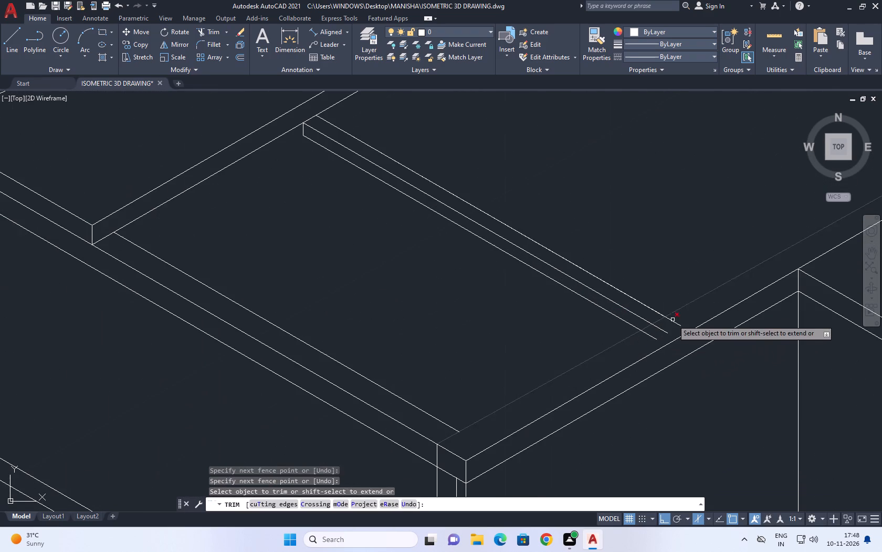
click(680, 316)
click(642, 342)
scroll(647, 336, down, 4)
key(Escape)
Copy the dividing beam's four lines twice along the slab's 30° edge, with the farther copy about 5.2 from the original.
scroll(654, 338, up, 2)
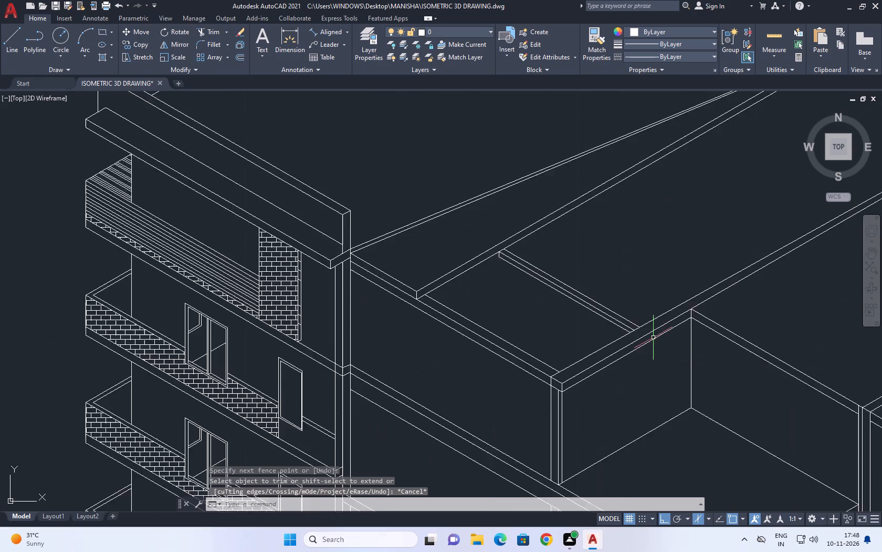
scroll(653, 337, up, 1)
click(625, 286)
click(535, 313)
middle_drag(421, 167, 428, 217)
click(391, 210)
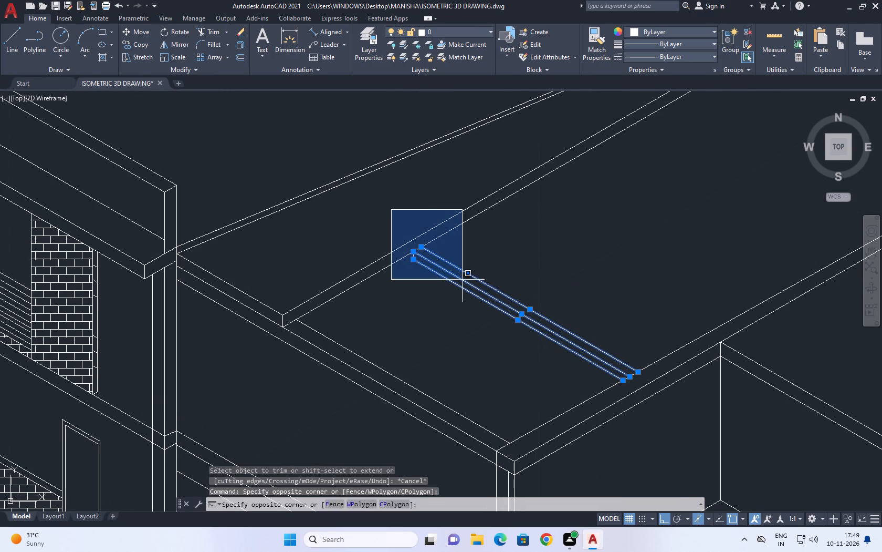
drag(471, 305, 474, 313)
middle_drag(454, 248, 450, 282)
text(CO)
key(space)
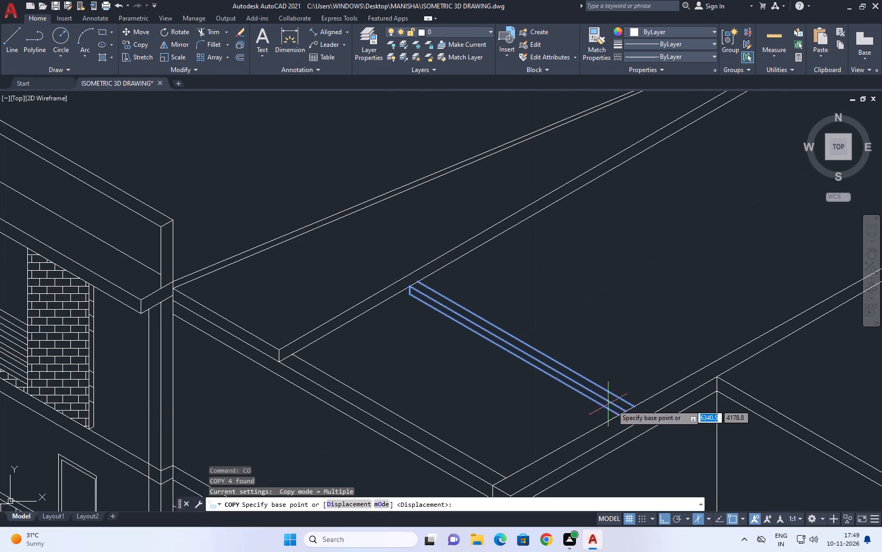
click(635, 407)
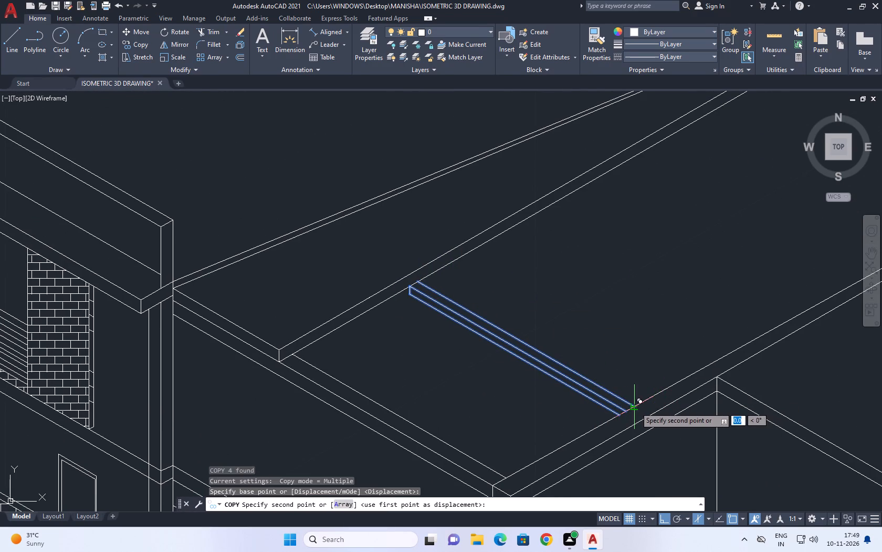
scroll(636, 405, down, 2)
click(688, 375)
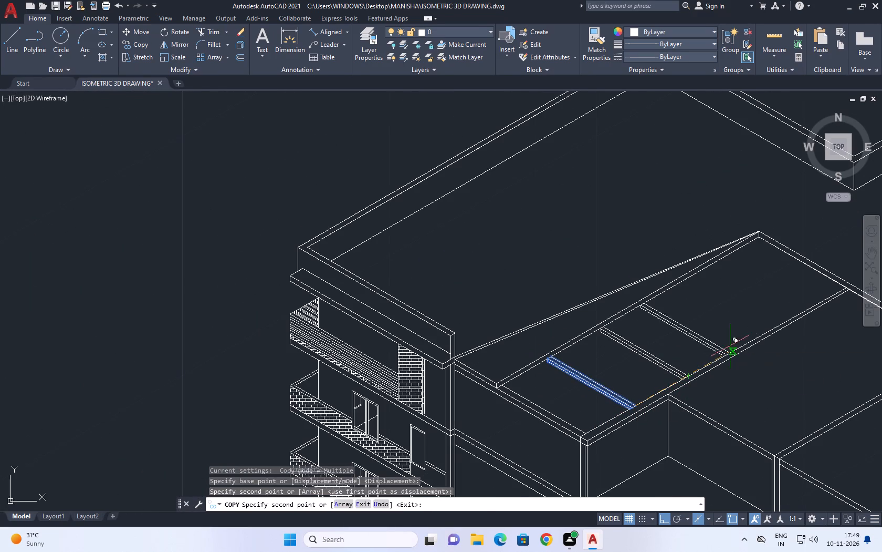
click(742, 344)
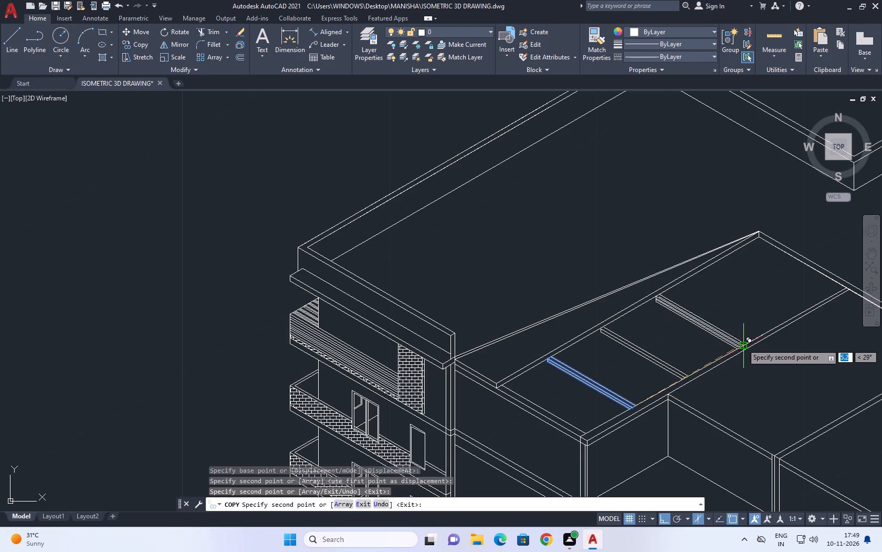
scroll(742, 344, down, 3)
key(Escape)
Extend the nearer beam copy's upper 330° line and short vertical end line to the slab's far inner edge line.
scroll(737, 342, up, 6)
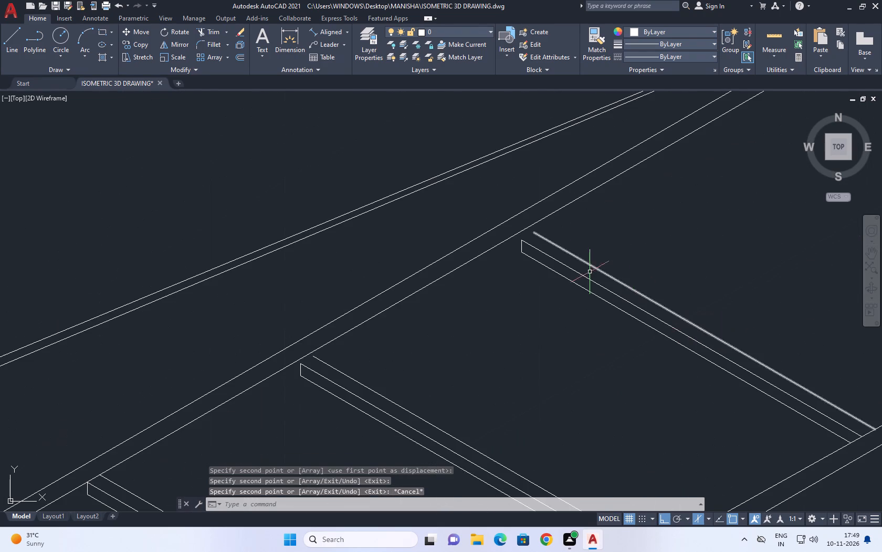
scroll(510, 243, down, 2)
scroll(569, 355, up, 2)
middle_drag(437, 284, 448, 287)
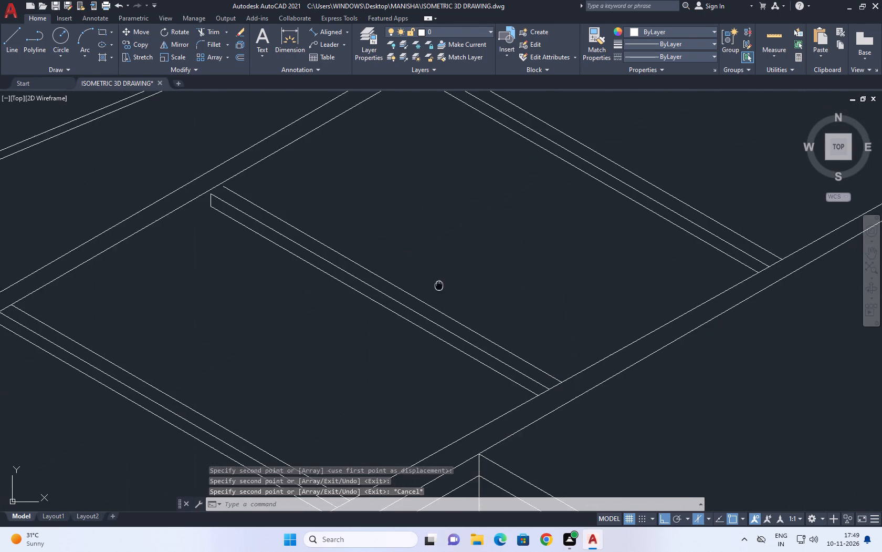
middle_drag(448, 287, 621, 335)
middle_drag(361, 263, 460, 292)
scroll(460, 292, up, 2)
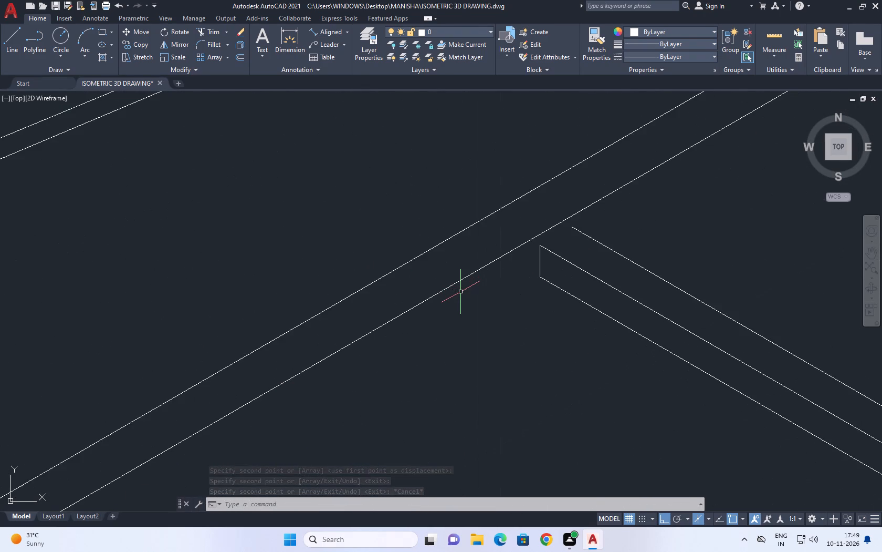
scroll(460, 292, up, 1)
text(EX)
key(space)
click(594, 250)
drag(584, 250, 562, 255)
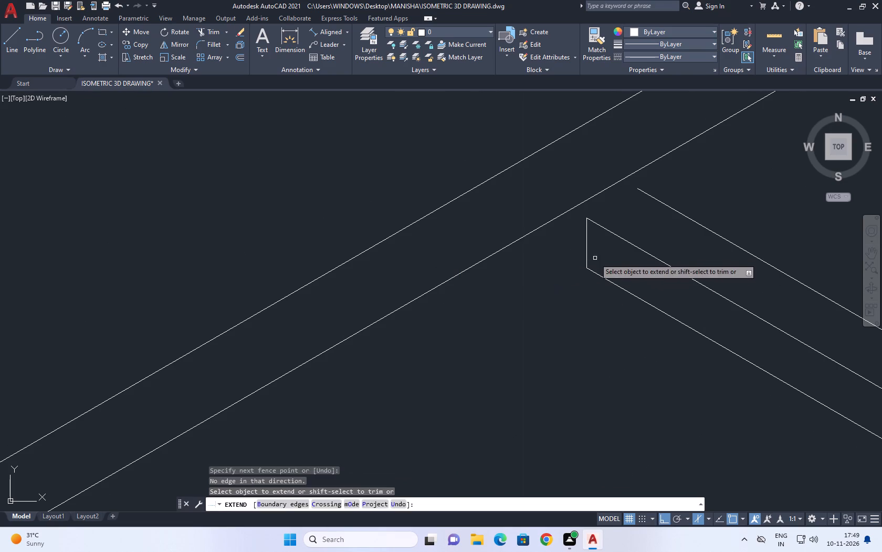
click(596, 258)
click(573, 244)
middle_drag(592, 243, 572, 316)
click(553, 313)
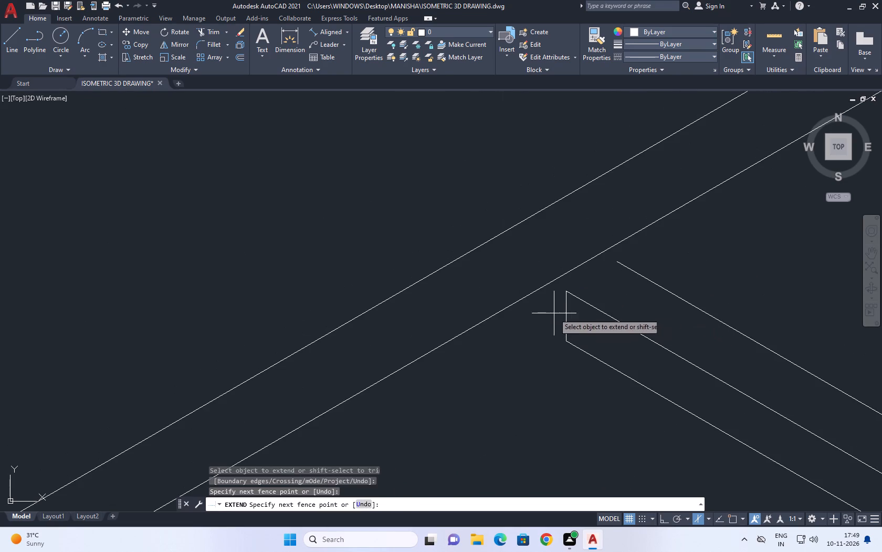
click(589, 309)
click(645, 267)
click(601, 293)
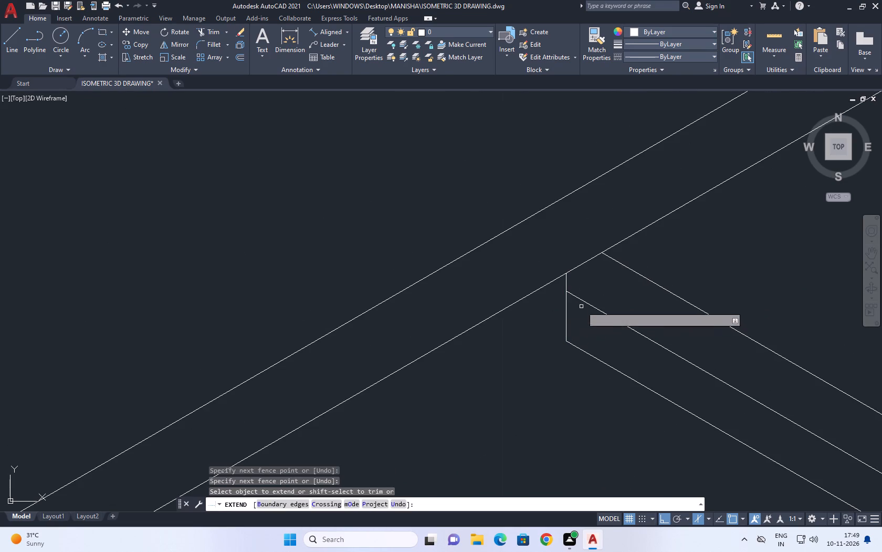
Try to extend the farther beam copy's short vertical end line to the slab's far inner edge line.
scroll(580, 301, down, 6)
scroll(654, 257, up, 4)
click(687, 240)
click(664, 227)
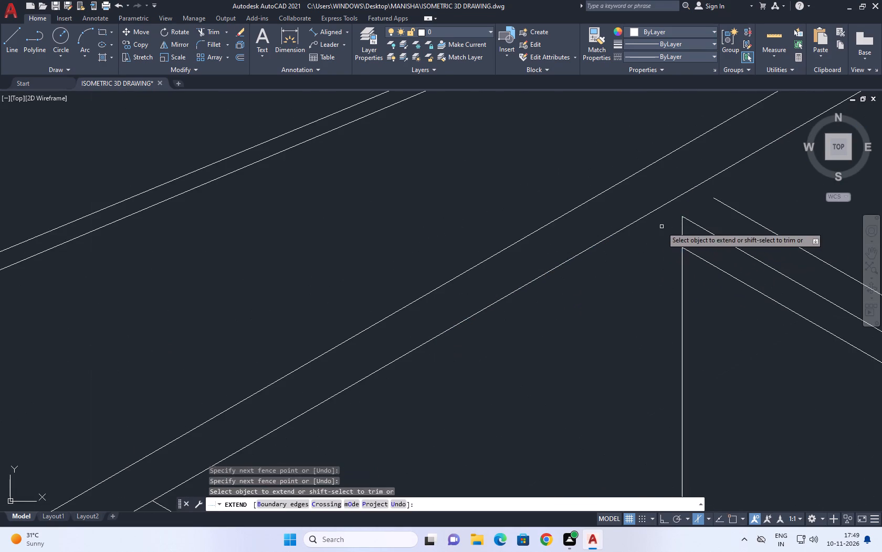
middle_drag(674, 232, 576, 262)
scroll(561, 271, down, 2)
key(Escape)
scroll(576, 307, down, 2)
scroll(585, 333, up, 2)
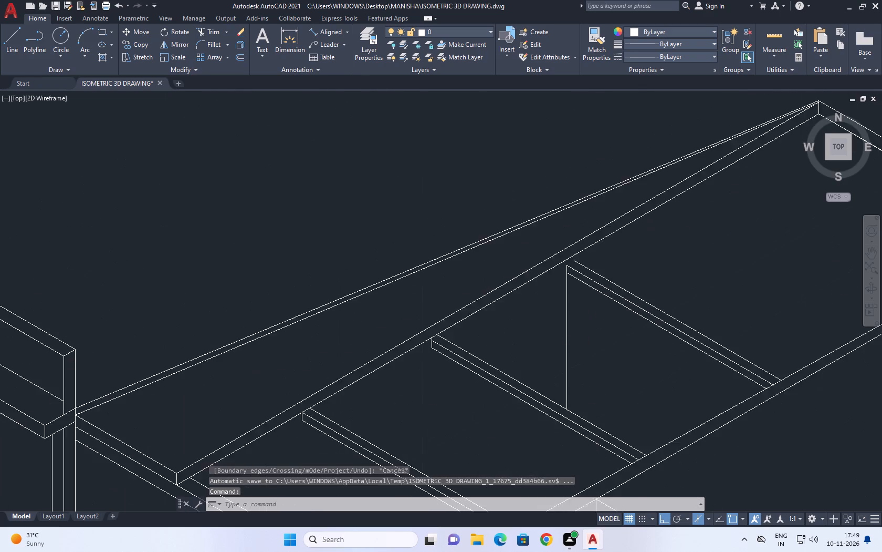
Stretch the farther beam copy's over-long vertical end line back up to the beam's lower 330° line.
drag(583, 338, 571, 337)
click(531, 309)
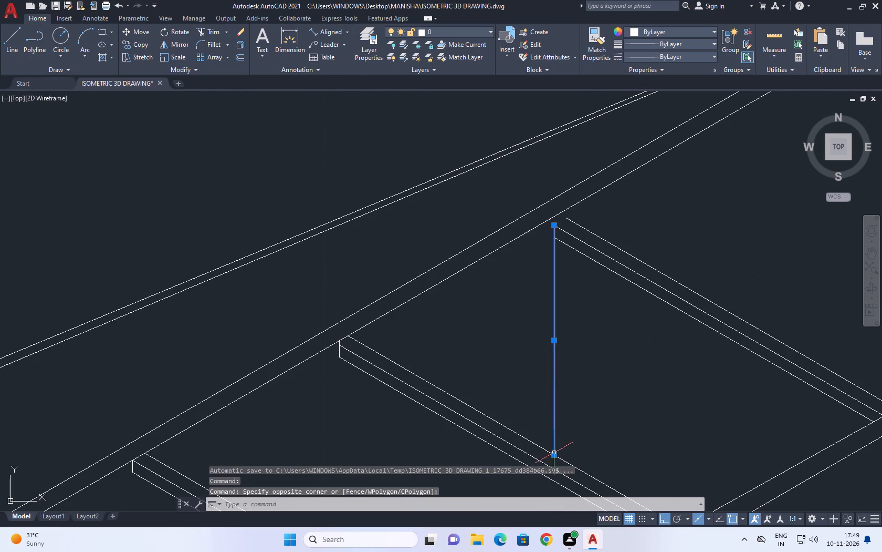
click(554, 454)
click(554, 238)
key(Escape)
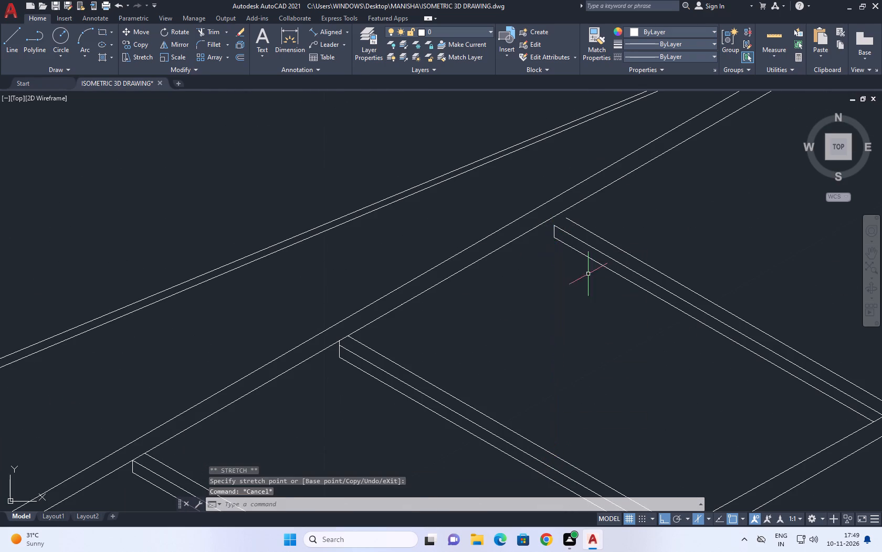
Erase the short vertical end line of the farther beam copy.
scroll(544, 231, up, 2)
middle_drag(606, 232, 548, 298)
click(514, 300)
click(488, 295)
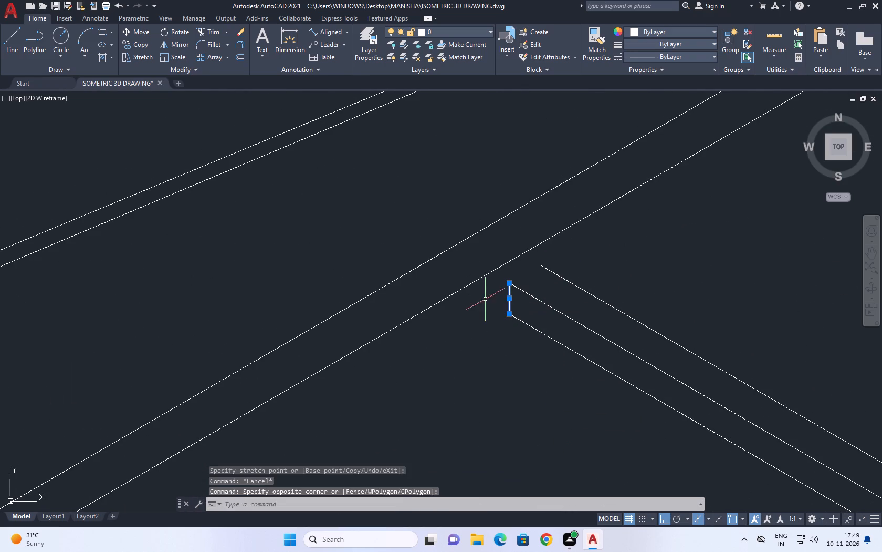
key(Delete)
Extend the farther beam copy's three 330° lines to the slab's far inner edge line.
scroll(532, 299, down, 2)
text(EX)
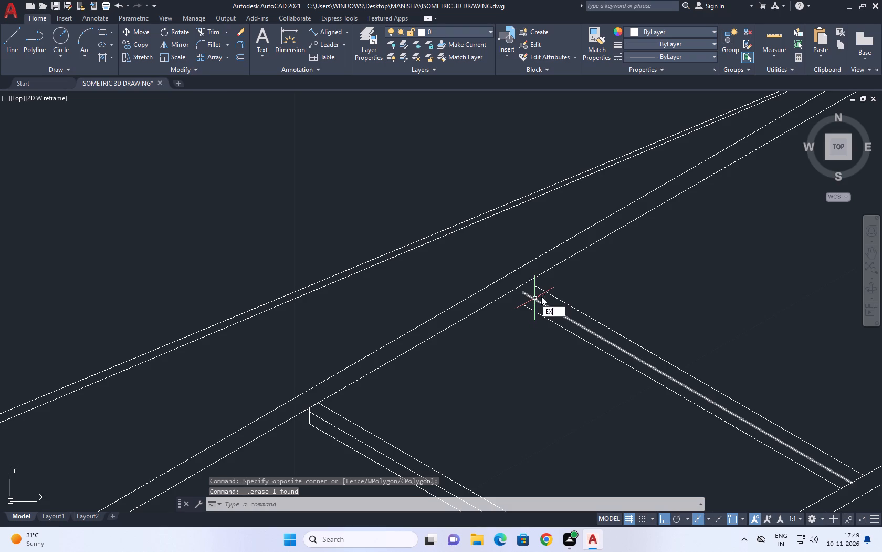
key(space)
click(566, 291)
click(537, 321)
key(Escape)
Draw a vertical line down from the farther beam's middle 330° line end, crossing its lower 330° line.
scroll(508, 293, up, 2)
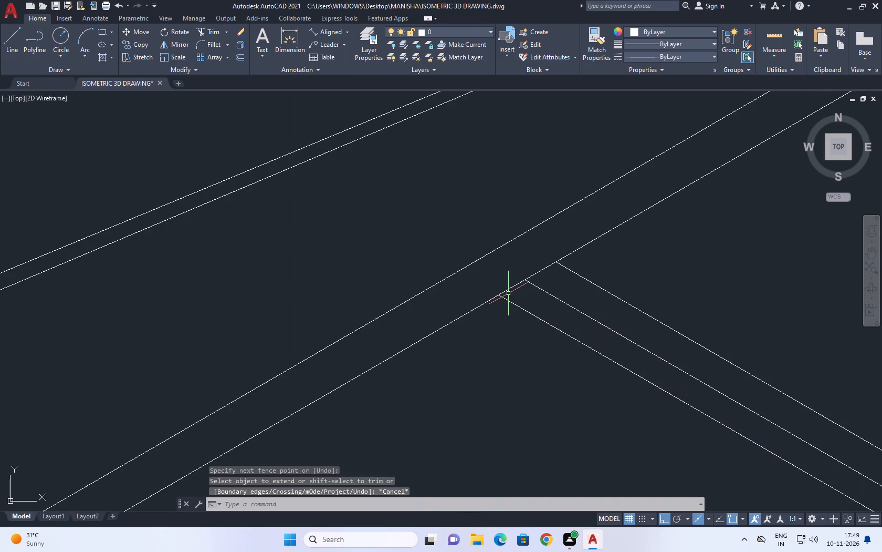
middle_drag(510, 295, 517, 311)
key(l)
key(space)
middle_drag(519, 312, 527, 340)
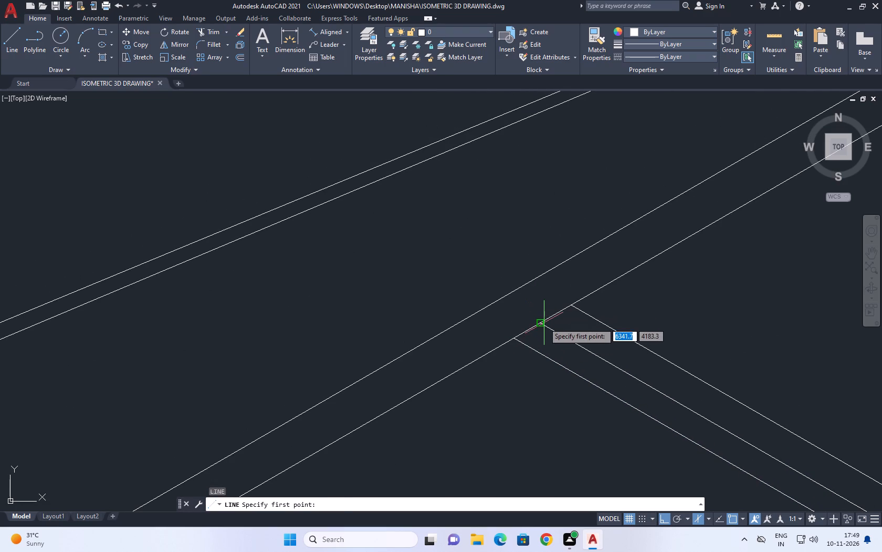
click(541, 323)
click(537, 390)
key(Escape)
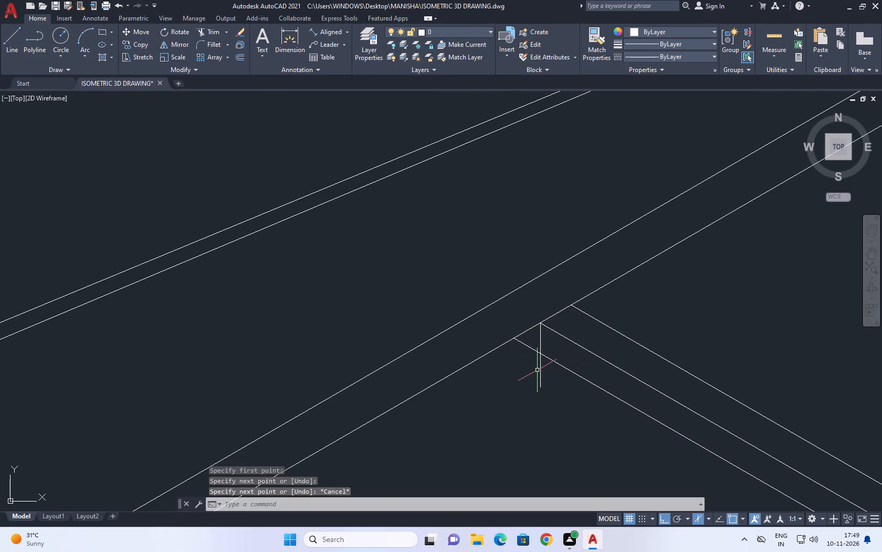
Trim the new vertical line's tail and the lower 330° line's stub beyond it at the farther beam's end.
text(TR)
key(space)
click(531, 350)
click(543, 379)
drag(513, 363, 507, 361)
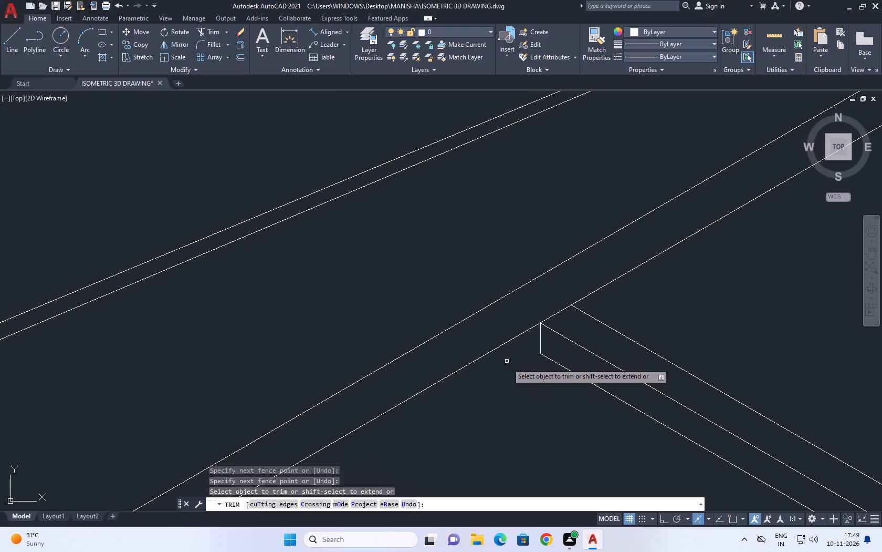
Examine the top-floor slab's dividing beams and the bays that are still undivided, across the whole building.
scroll(586, 343, down, 5)
key(Escape)
middle_drag(627, 401, 591, 386)
scroll(591, 386, down, 2)
middle_drag(648, 408, 562, 353)
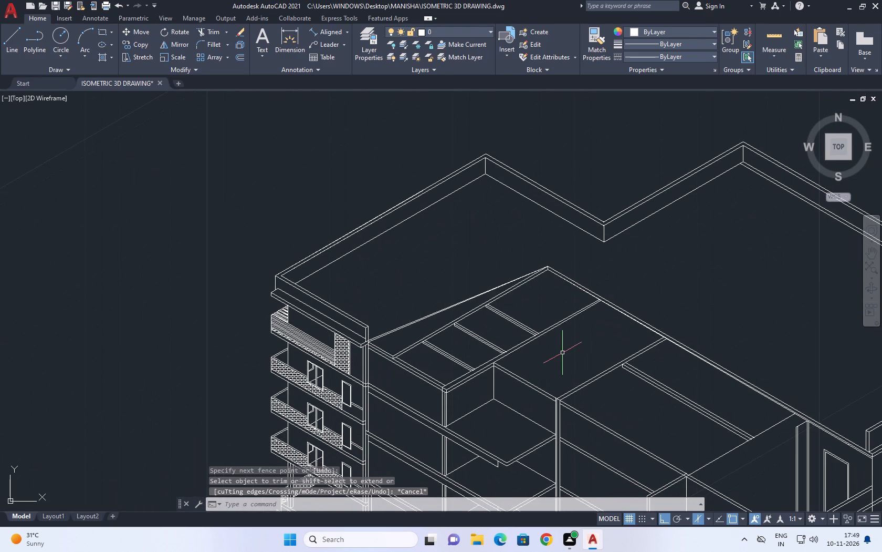
middle_drag(607, 402, 599, 391)
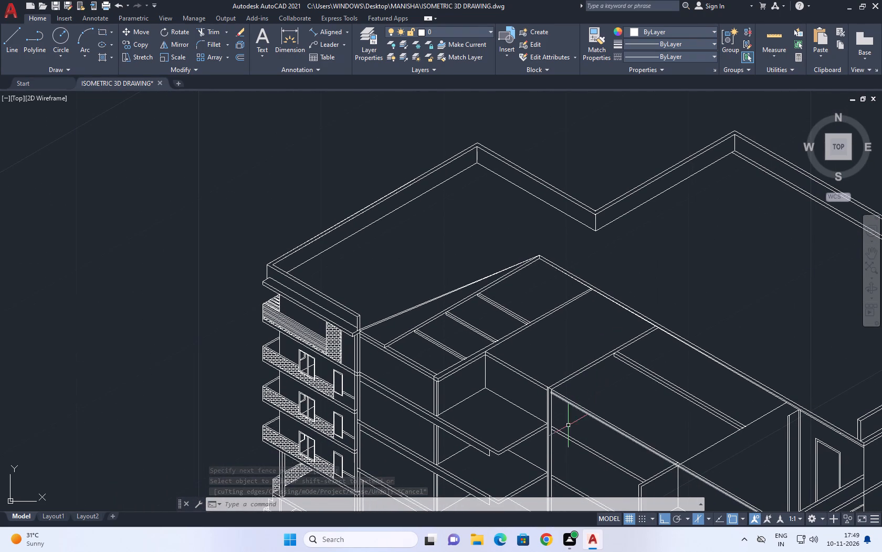
middle_drag(490, 396, 565, 327)
scroll(569, 326, down, 2)
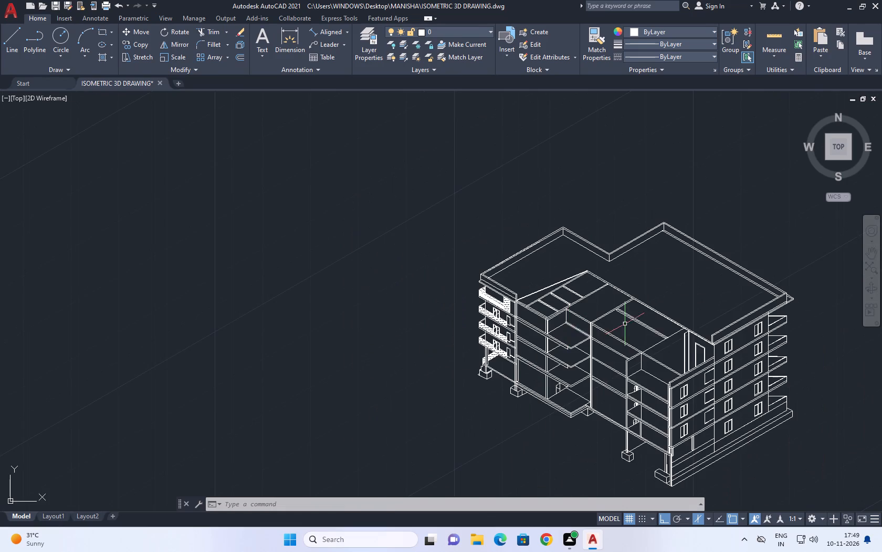
middle_drag(631, 315, 440, 368)
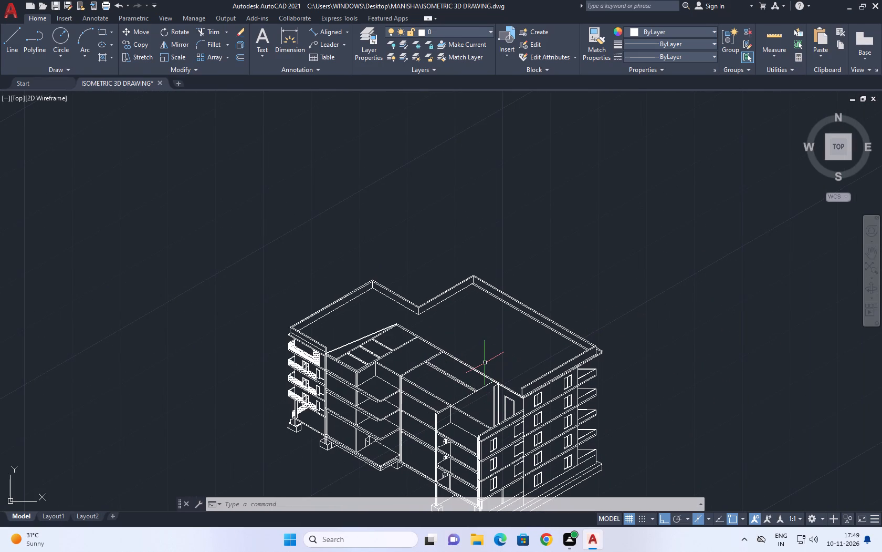
scroll(443, 384, up, 2)
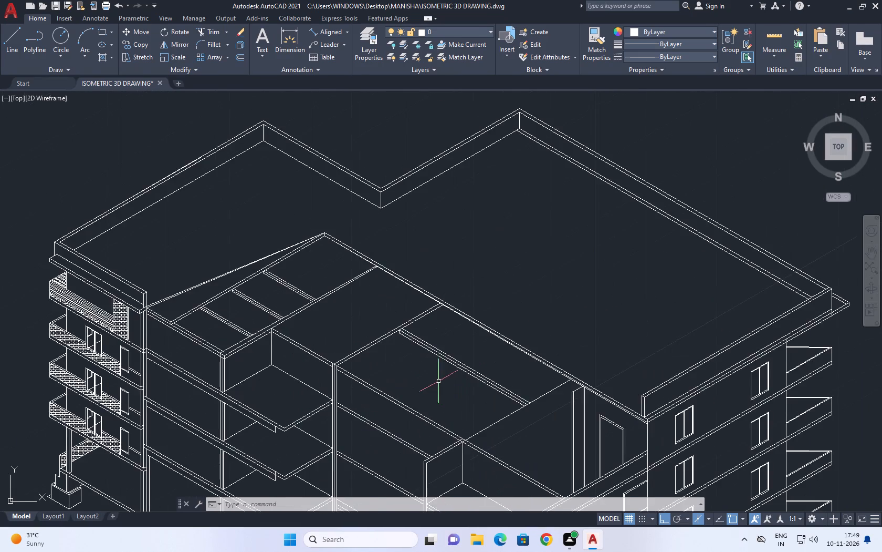
middle_drag(436, 384, 497, 400)
scroll(514, 382, up, 1)
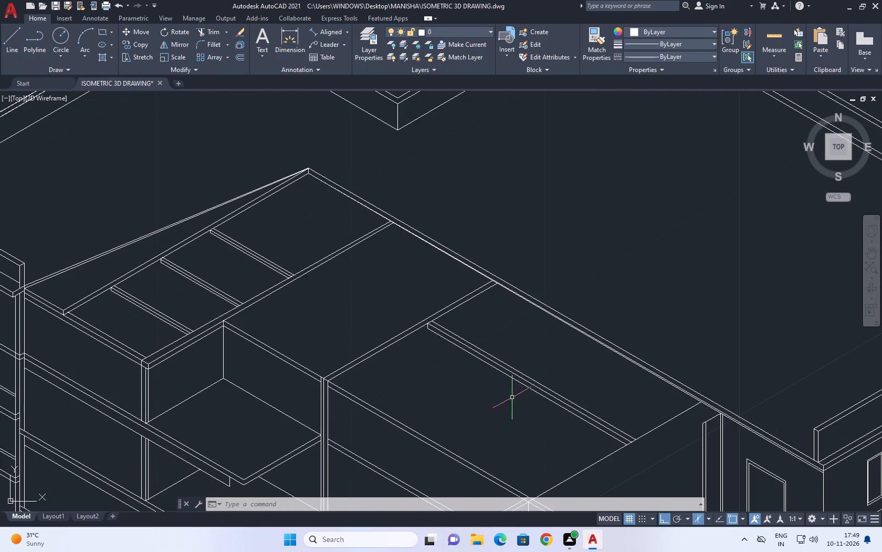
middle_drag(332, 329, 404, 324)
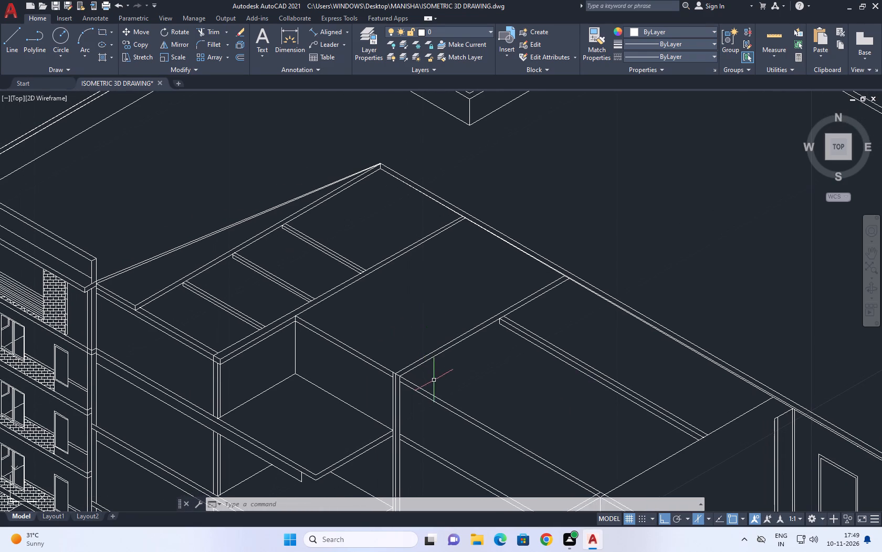
middle_drag(439, 374, 448, 366)
scroll(448, 367, up, 1)
middle_drag(527, 356, 490, 345)
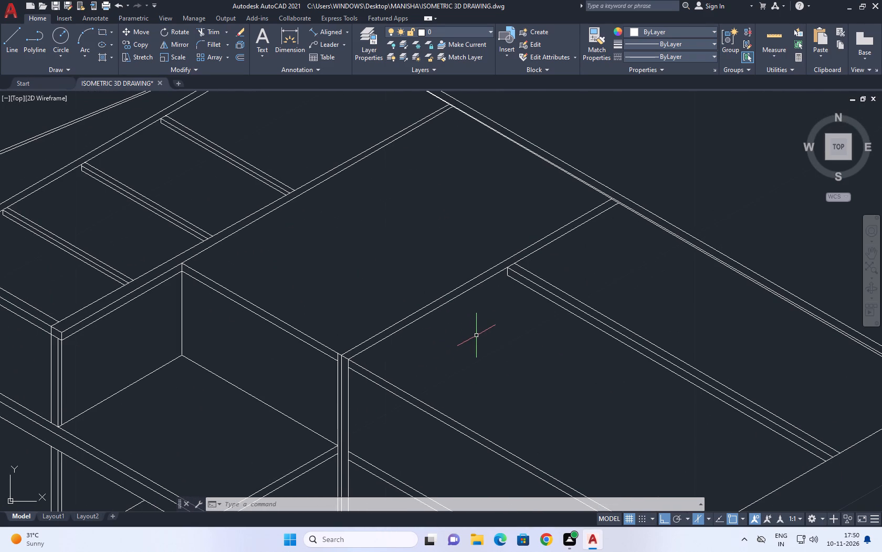
Copy the nearer dividing beam of the large bay, including its end line, about 4.4 units toward the slab's front edge.
click(616, 292)
drag(561, 343, 553, 353)
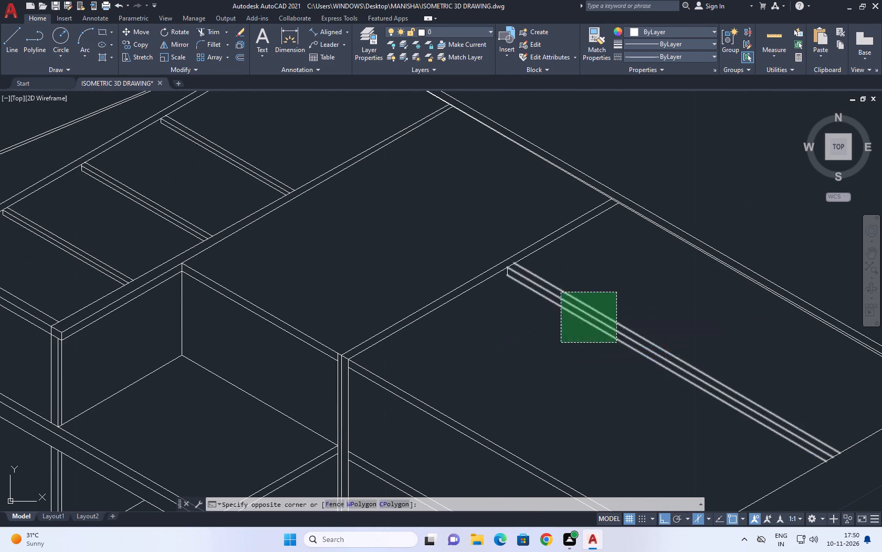
drag(553, 353, 552, 354)
click(481, 205)
drag(534, 303, 537, 312)
middle_drag(527, 294, 446, 246)
text(CO)
key(space)
middle_drag(514, 323, 510, 241)
click(540, 238)
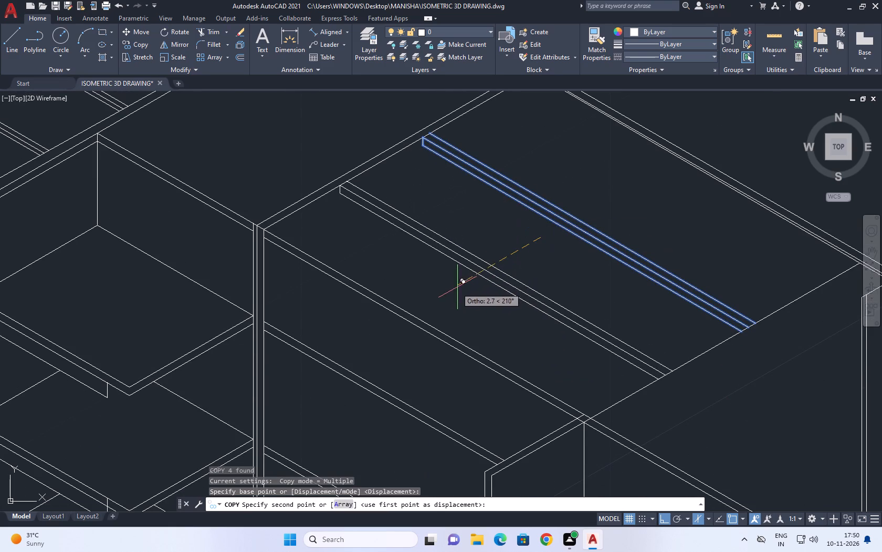
scroll(461, 287, down, 1)
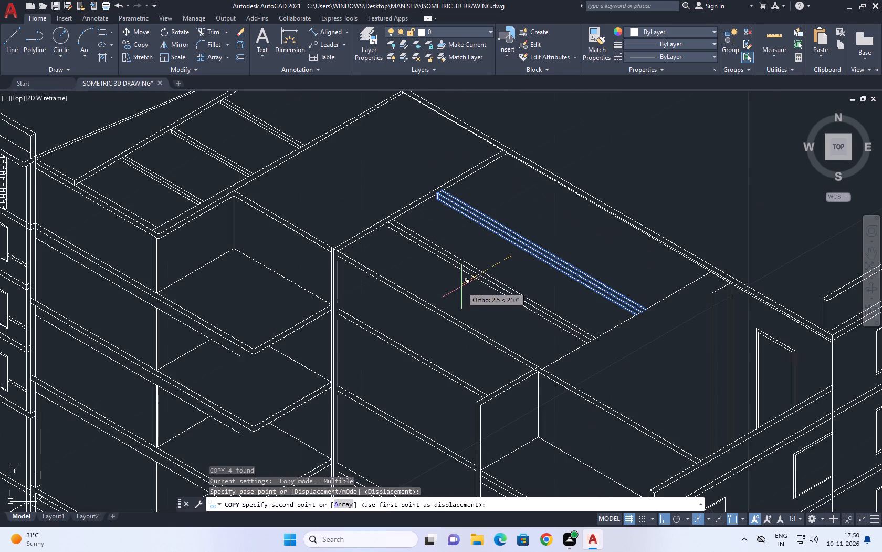
scroll(435, 330, up, 2)
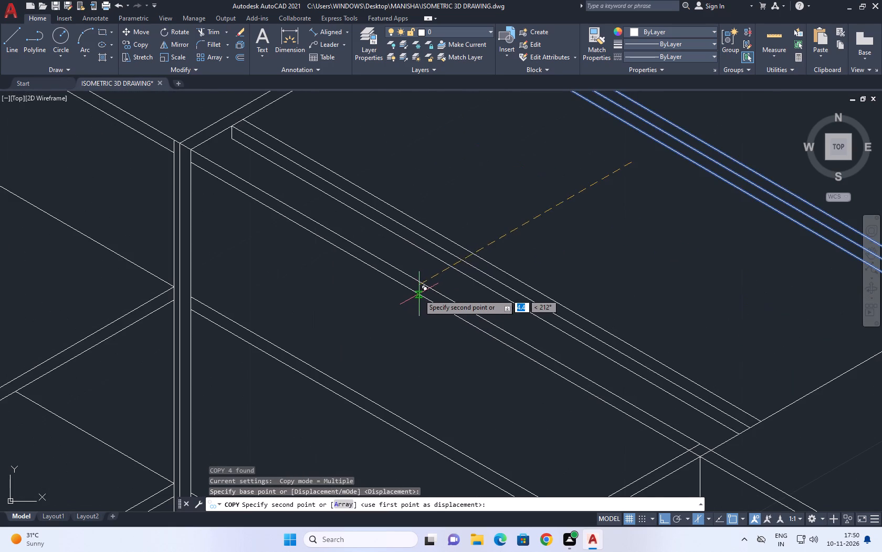
click(417, 293)
key(Escape)
scroll(481, 246, down, 1)
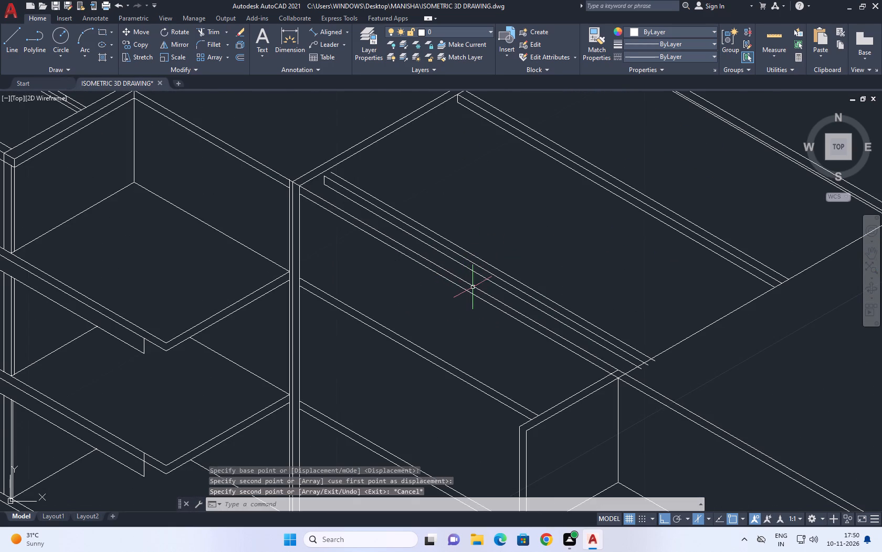
Trim away the slab's two original front edge lines between the column and the stepped wall corner.
text(R T)
key(Escape)
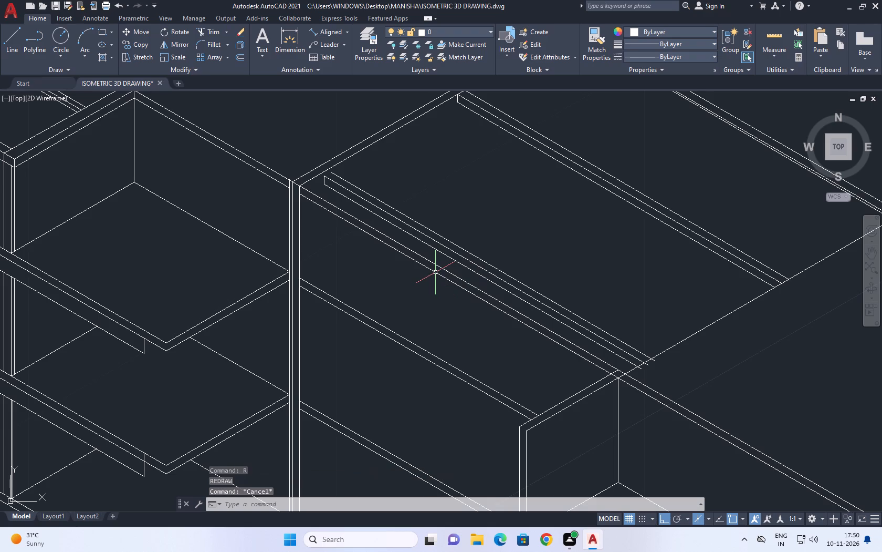
key(t)
key(r)
key(space)
click(447, 265)
click(441, 283)
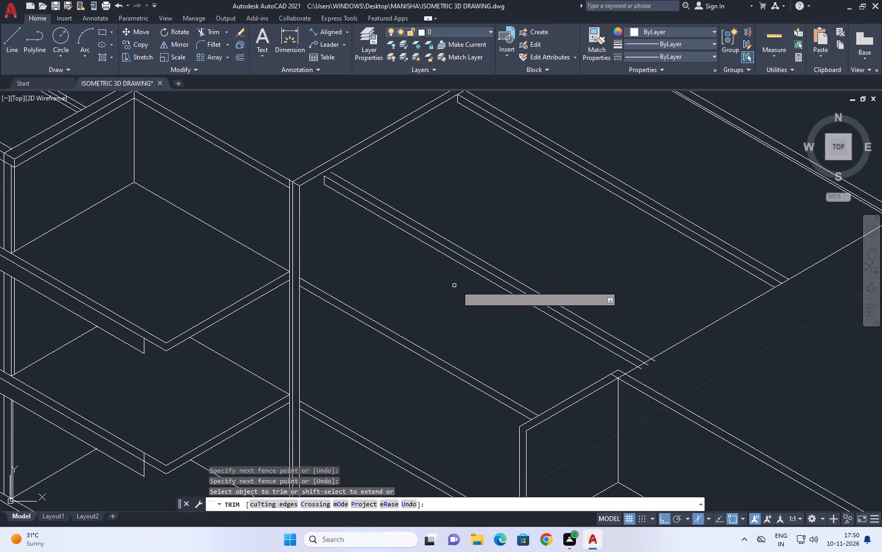
key(Escape)
Move the front beam copy from the upper corner of its end line to the top corner of the adjoining column.
click(548, 270)
click(468, 300)
scroll(307, 134, up, 1)
drag(304, 134, 309, 140)
click(437, 278)
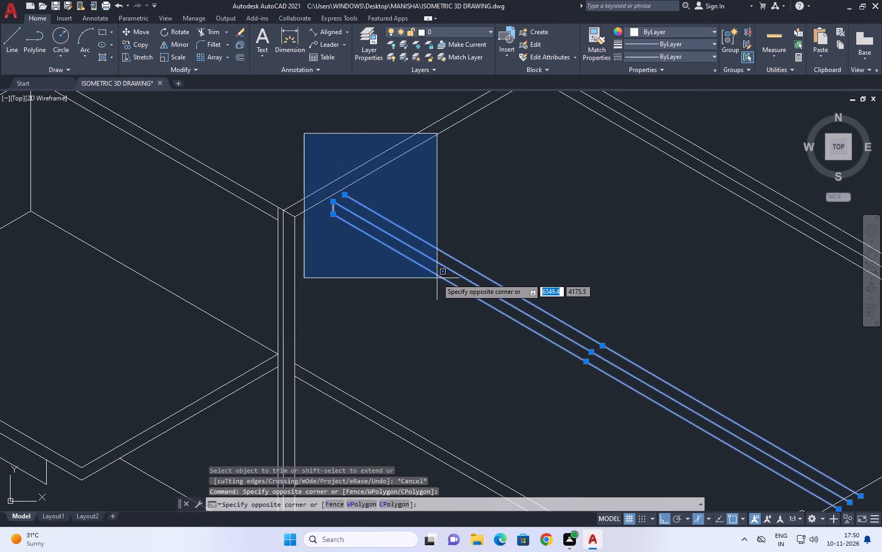
middle_drag(366, 225, 384, 280)
key(m)
key(space)
scroll(326, 264, up, 2)
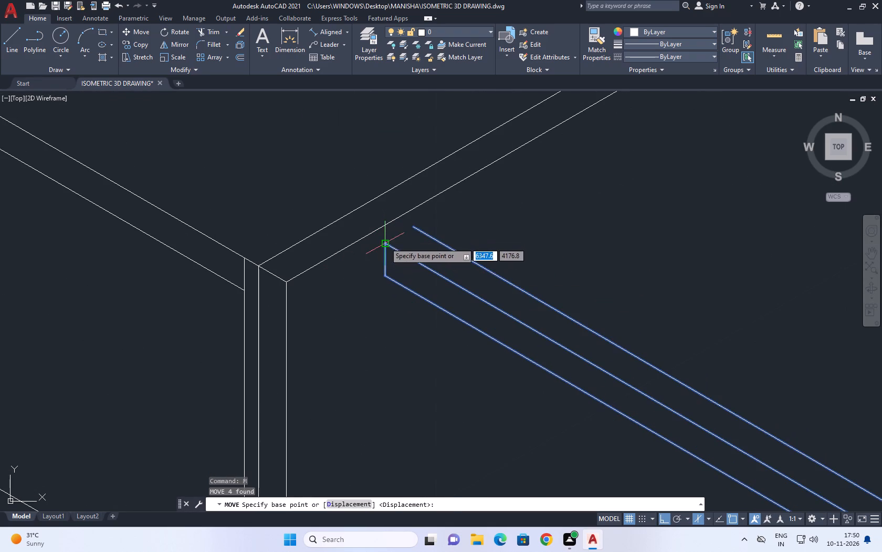
click(385, 242)
click(289, 280)
scroll(306, 207, down, 4)
middle_drag(481, 342, 481, 339)
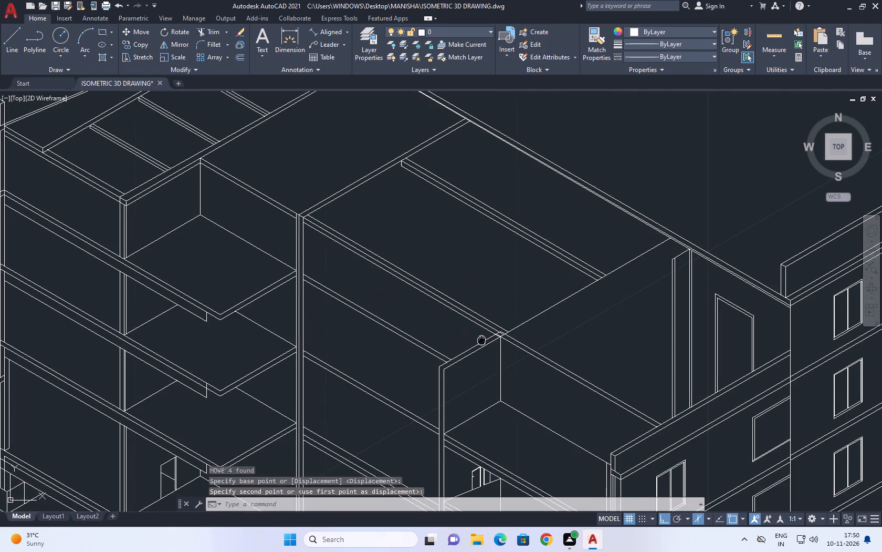
Trim the overlapping line pieces where the moved front beam meets the stepped wall's top corner.
middle_drag(481, 339, 490, 326)
middle_drag(493, 258, 498, 270)
key(t)
key(r)
key(space)
scroll(518, 324, up, 2)
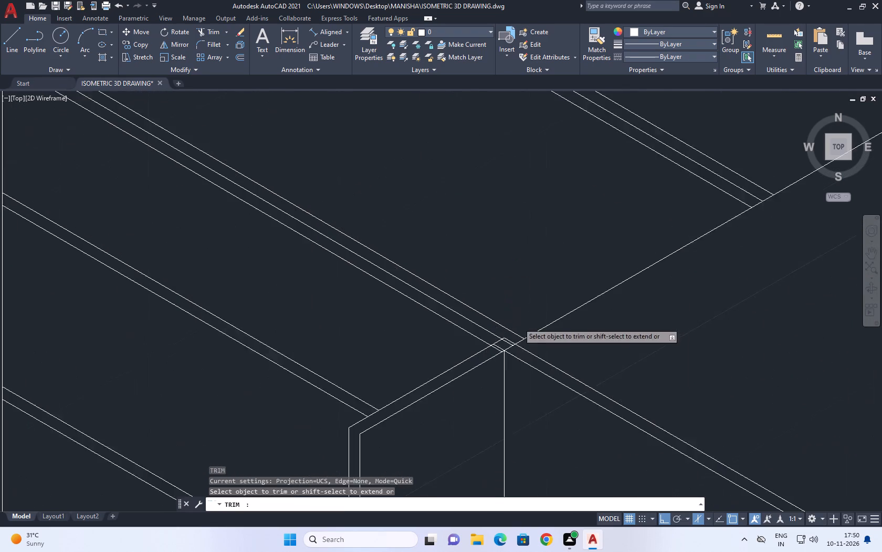
scroll(519, 325, up, 1)
scroll(490, 364, up, 2)
click(509, 332)
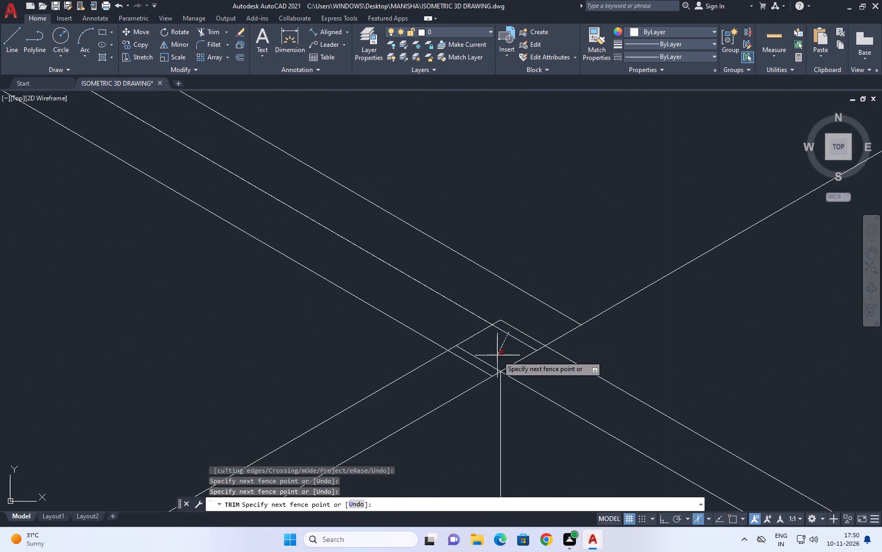
click(497, 356)
click(470, 366)
scroll(547, 316, down, 5)
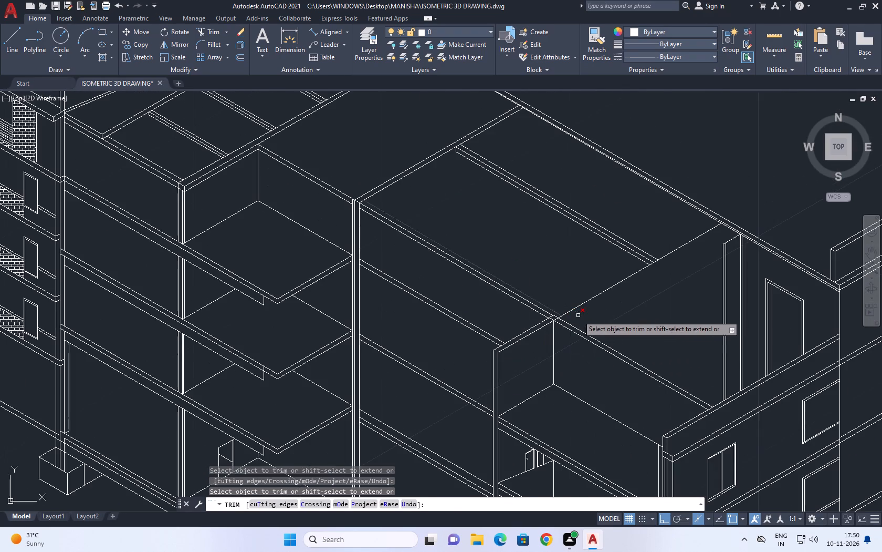
key(Escape)
Draw a panel outline from the column at the next lower slab: 1 unit up, about 3 units at 150°, and down past the slab edge.
scroll(561, 319, down, 1)
middle_drag(593, 298, 602, 315)
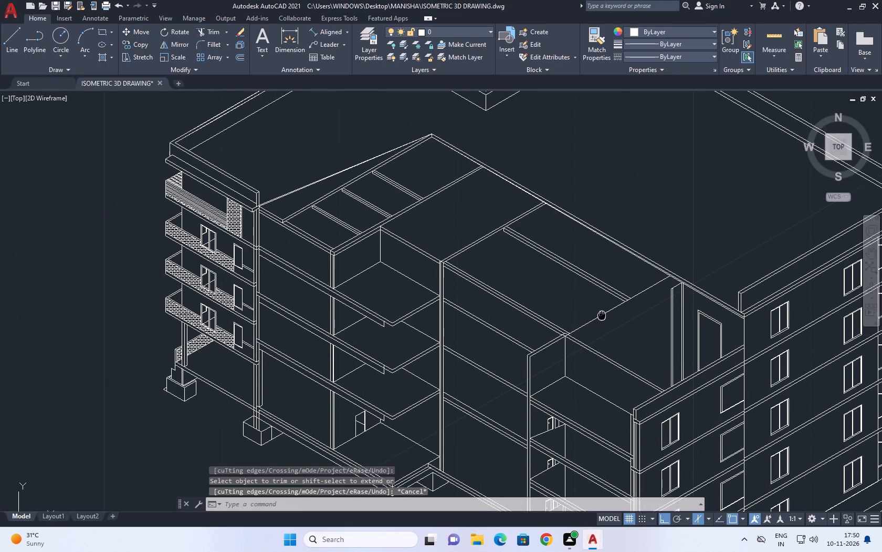
middle_drag(602, 315, 603, 320)
scroll(603, 320, down, 2)
middle_drag(608, 334, 595, 319)
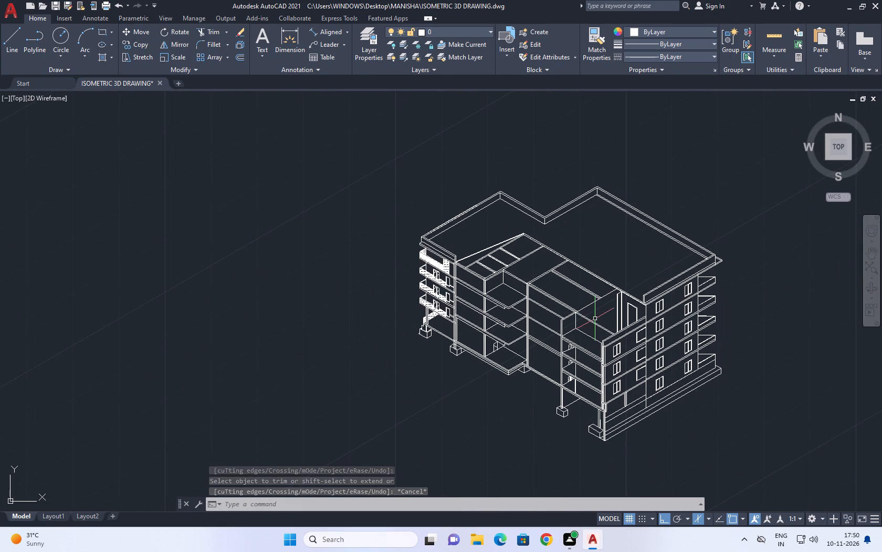
scroll(595, 319, down, 1)
scroll(577, 322, up, 3)
middle_drag(594, 347, 633, 358)
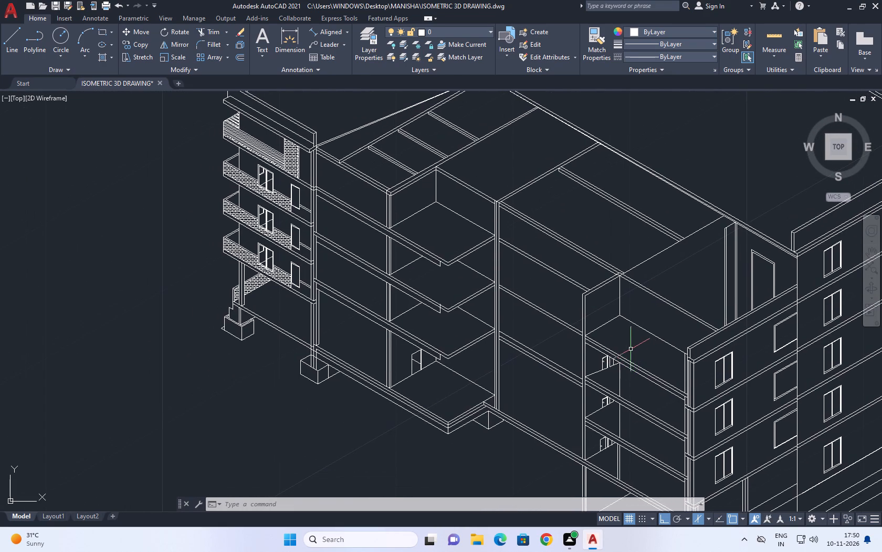
scroll(571, 328, up, 3)
middle_drag(610, 345, 618, 369)
key(l)
key(space)
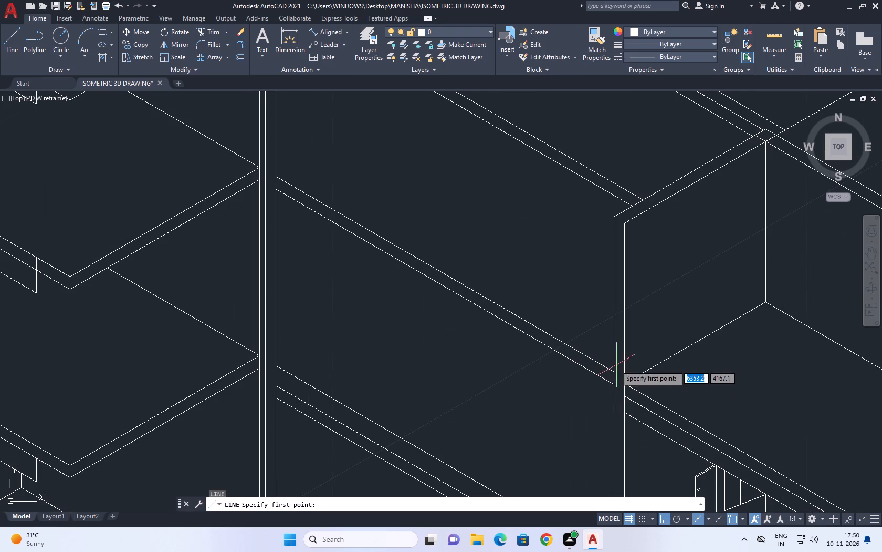
click(614, 371)
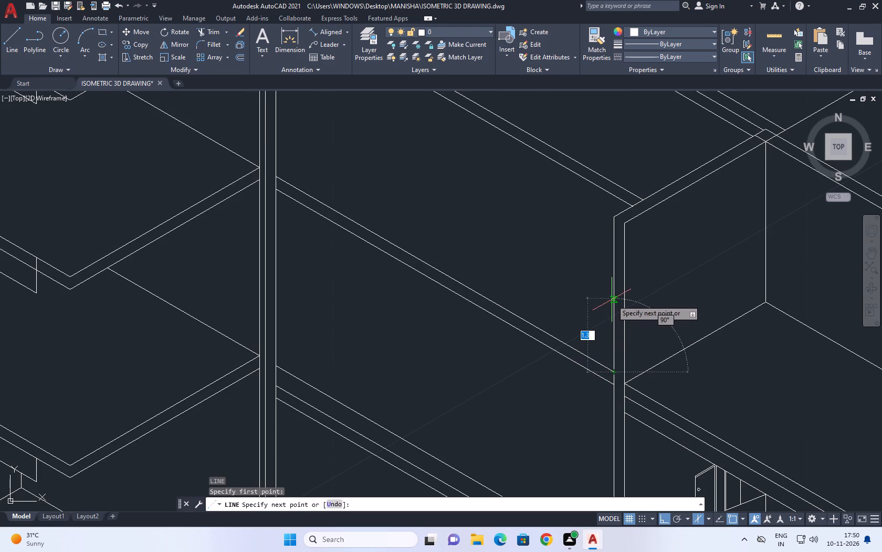
key(1)
key(space)
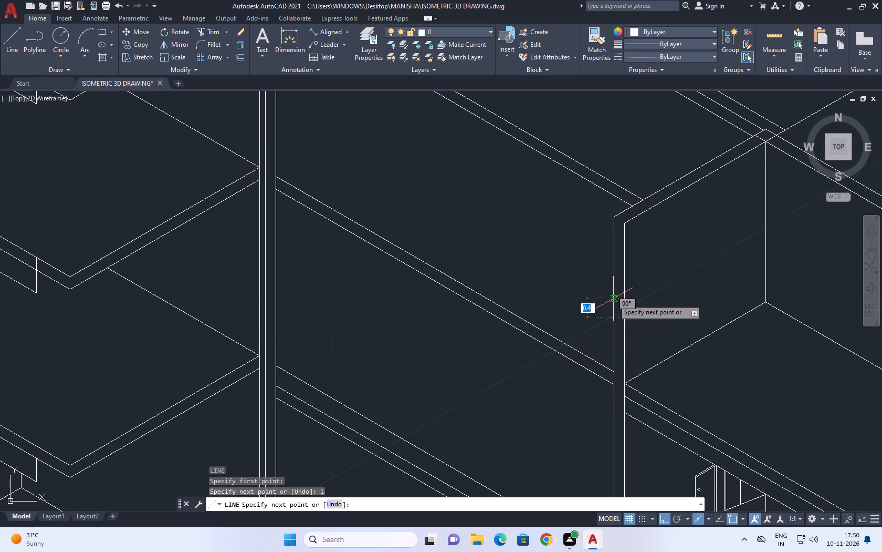
key(F5)
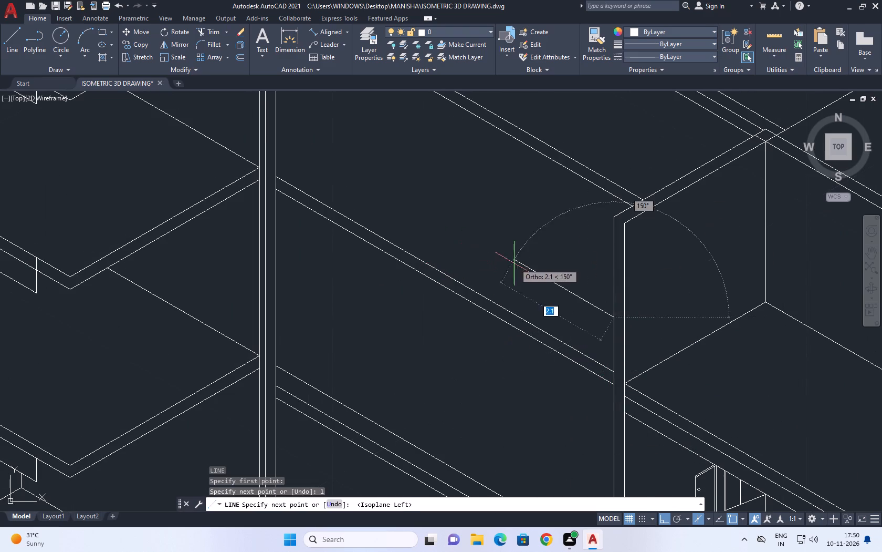
click(470, 230)
click(450, 332)
key(Escape)
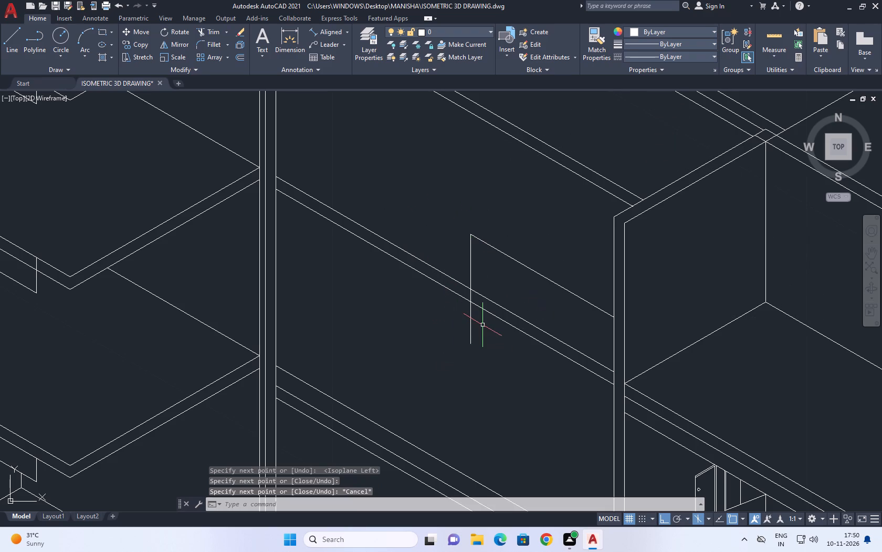
Trim the panel's vertical line below the slab's upper edge line.
text(TR)
key(space)
click(484, 324)
click(422, 312)
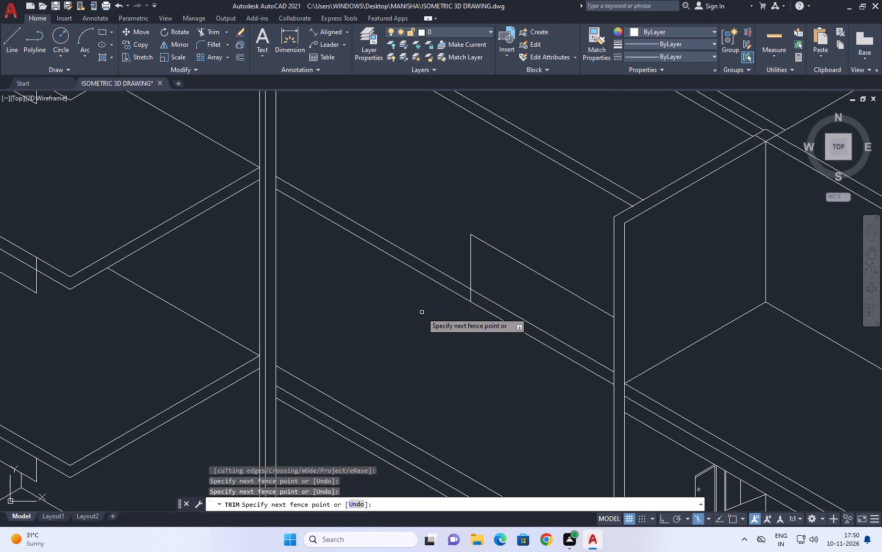
scroll(485, 302, up, 1)
click(474, 298)
click(452, 291)
key(Escape)
scroll(502, 301, down, 2)
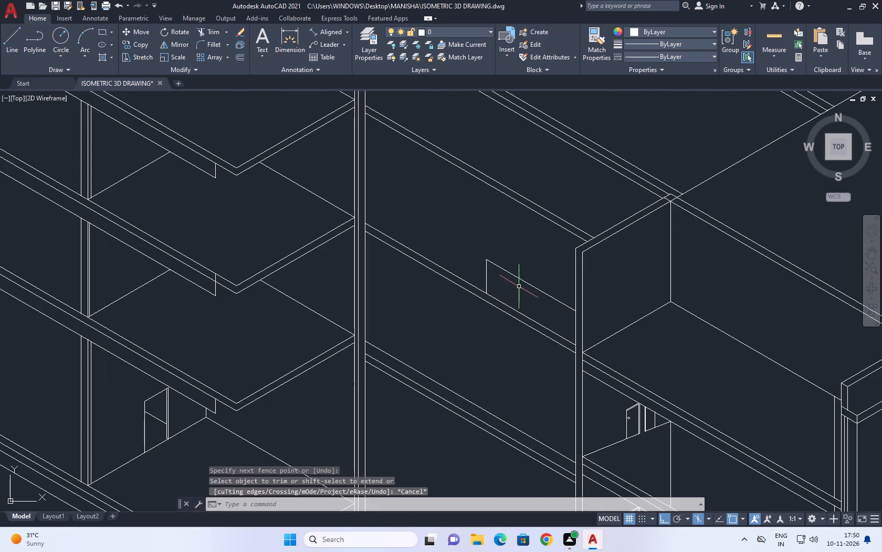
Copy the low wall panel's sloping top edge 0.1 at 30° in the top isoplane to give the panel thickness.
middle_drag(518, 284, 530, 330)
drag(544, 314, 539, 318)
drag(523, 324, 518, 326)
middle_click(517, 310)
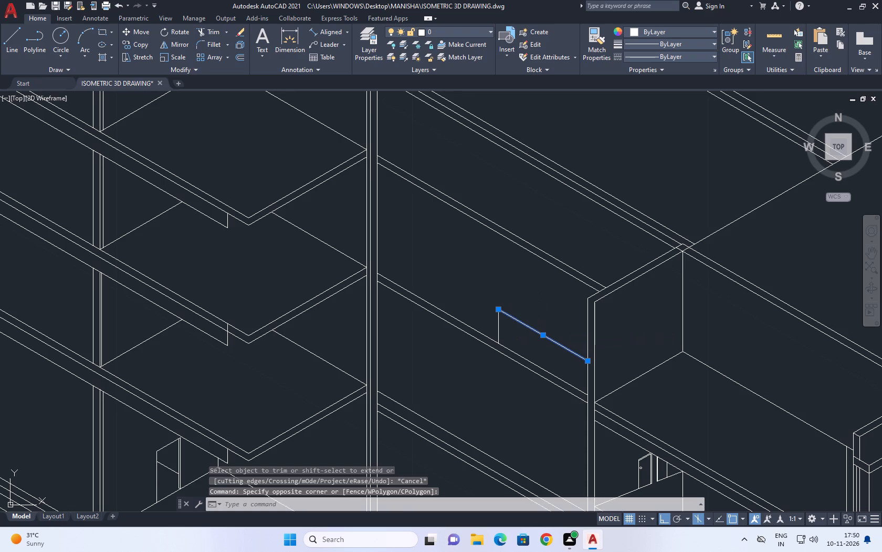
text(CO)
key(space)
scroll(507, 314, up, 1)
click(494, 307)
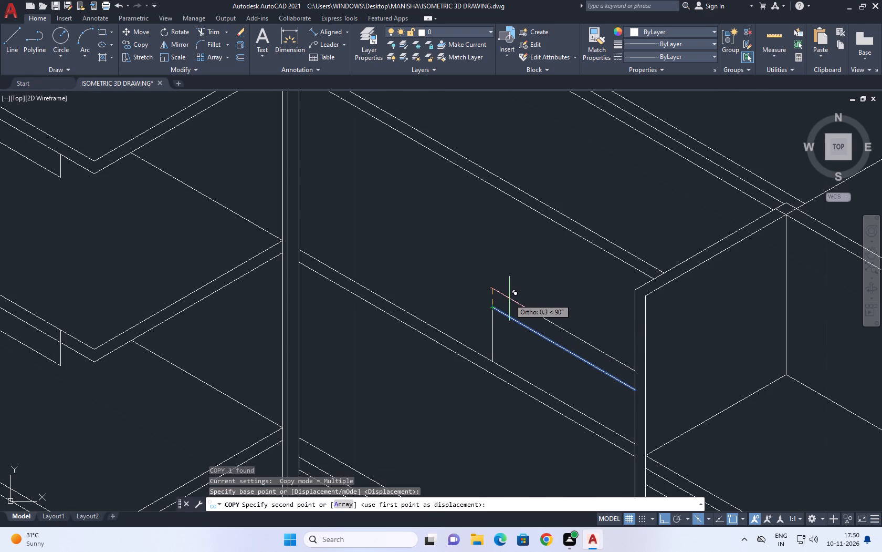
key(F5)
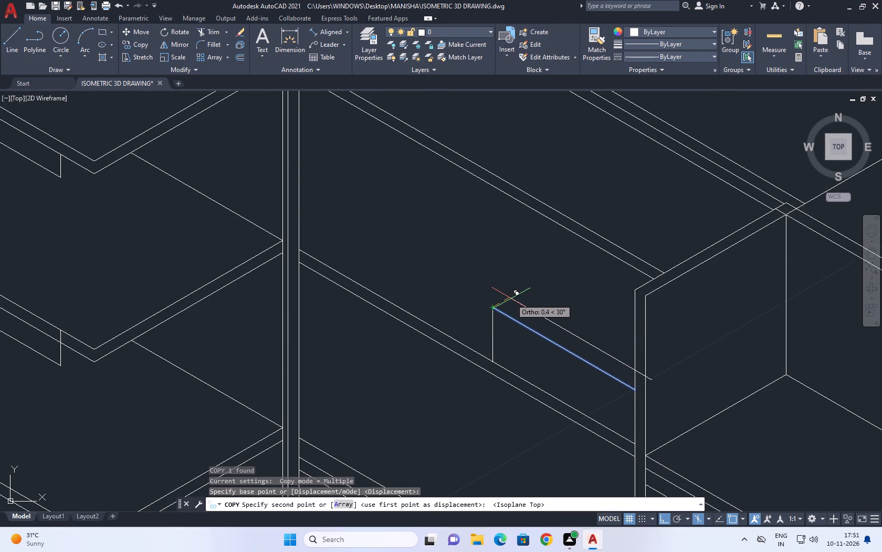
key(0)
key(period)
text(1)
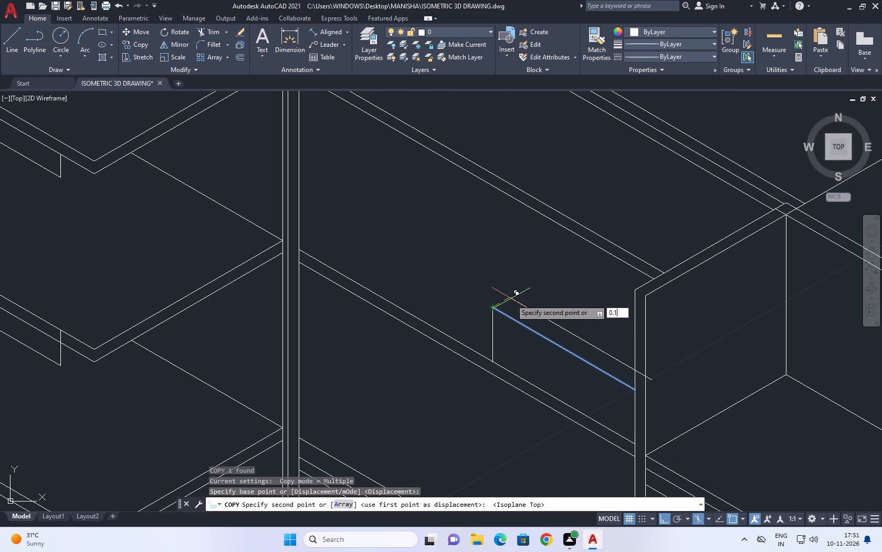
key(space)
key(Escape)
Trim the end of the copied top edge where it runs past the column's edge.
key(t)
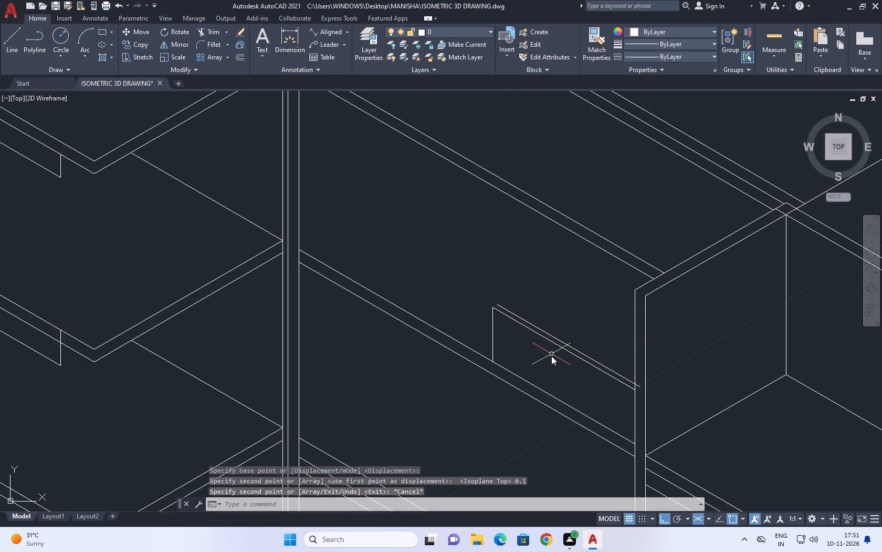
key(r)
key(space)
scroll(633, 400, up, 3)
click(646, 357)
click(645, 350)
scroll(642, 349, down, 1)
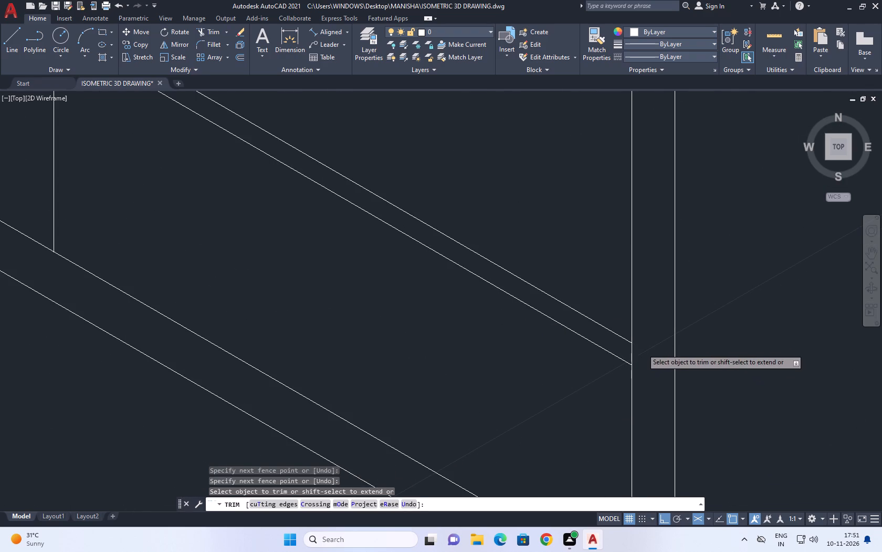
scroll(642, 350, down, 2)
key(Escape)
Close the free end of the panel's top with a 30° line from its corner, trimmed at the copied edge.
middle_drag(445, 247, 482, 325)
scroll(462, 312, up, 1)
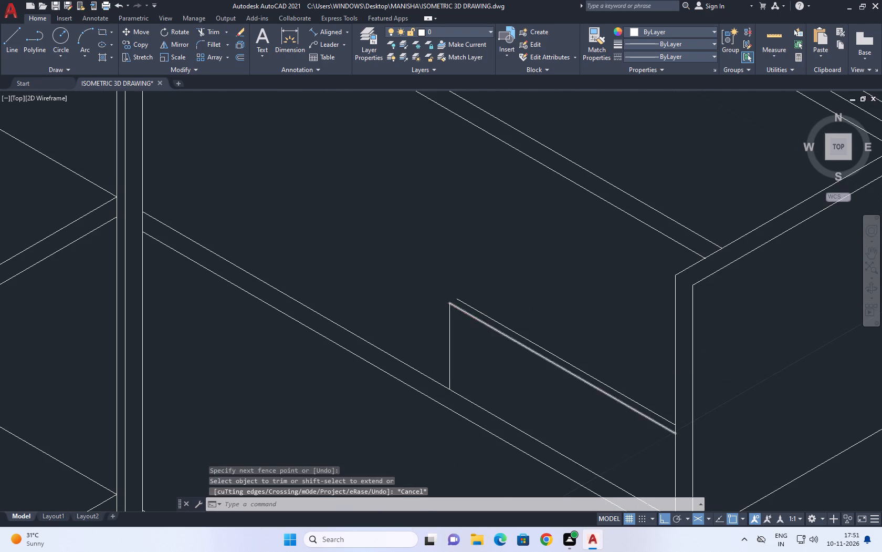
scroll(461, 311, up, 1)
key(l)
key(space)
drag(428, 292, 437, 288)
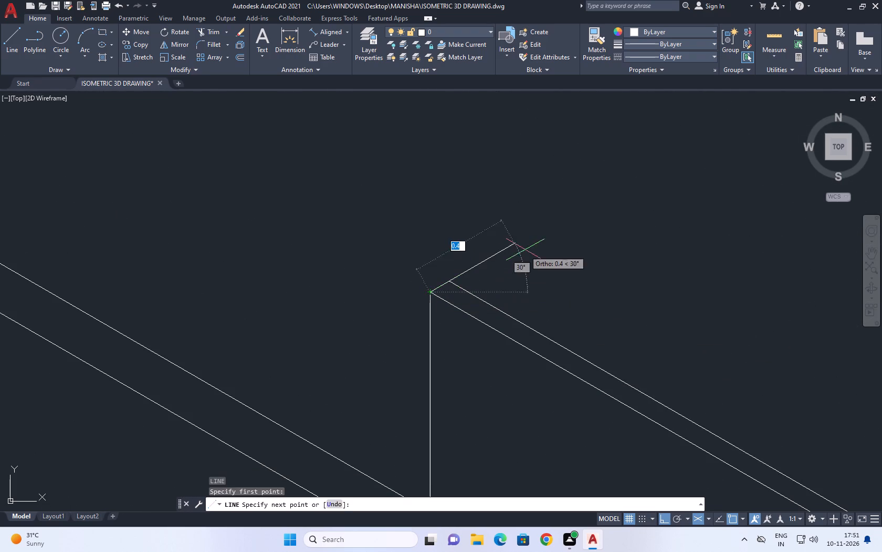
click(527, 249)
key(Escape)
text(TR)
key(space)
click(506, 267)
click(458, 251)
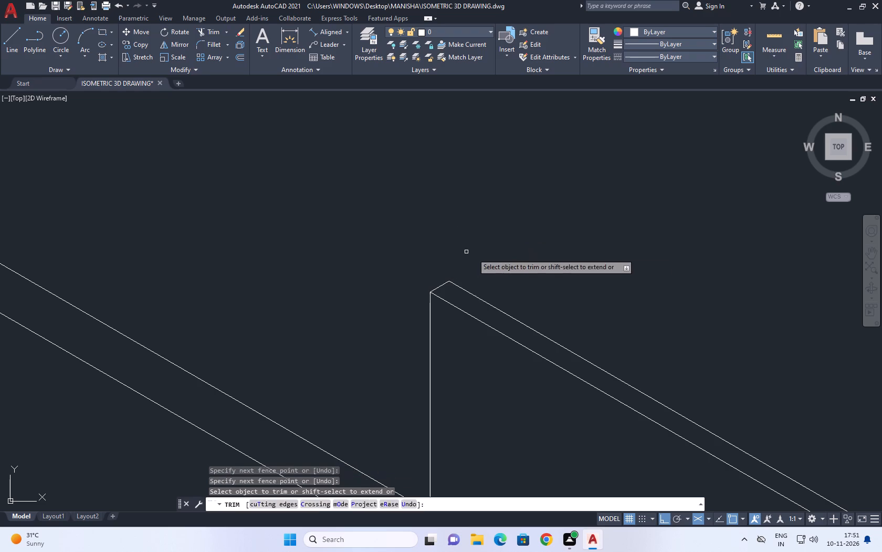
scroll(510, 252, down, 3)
key(Escape)
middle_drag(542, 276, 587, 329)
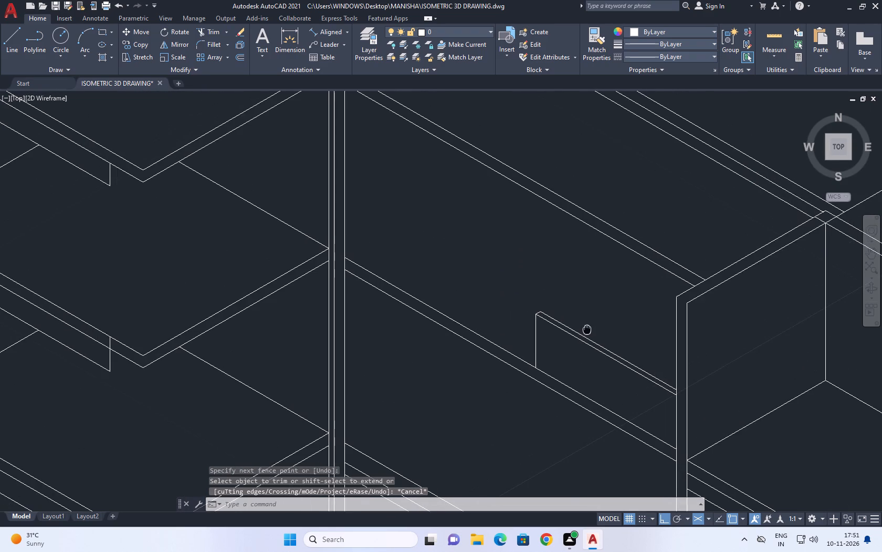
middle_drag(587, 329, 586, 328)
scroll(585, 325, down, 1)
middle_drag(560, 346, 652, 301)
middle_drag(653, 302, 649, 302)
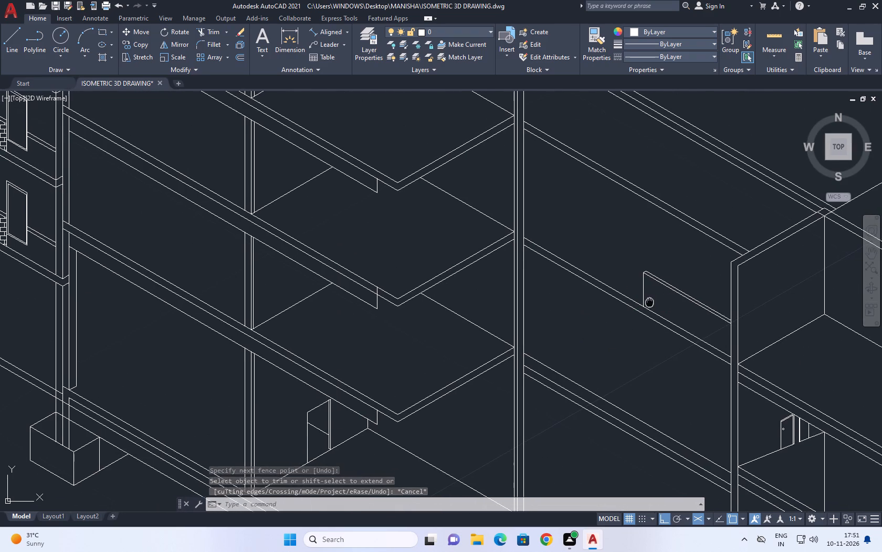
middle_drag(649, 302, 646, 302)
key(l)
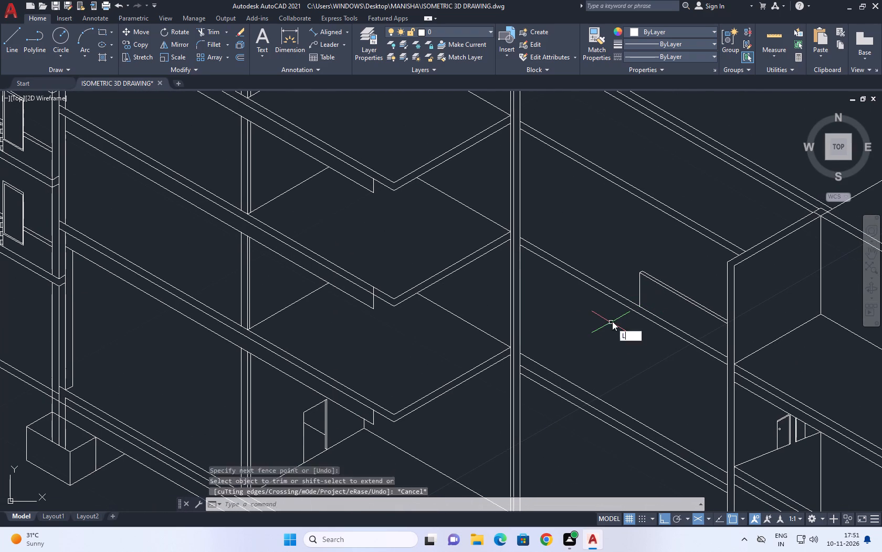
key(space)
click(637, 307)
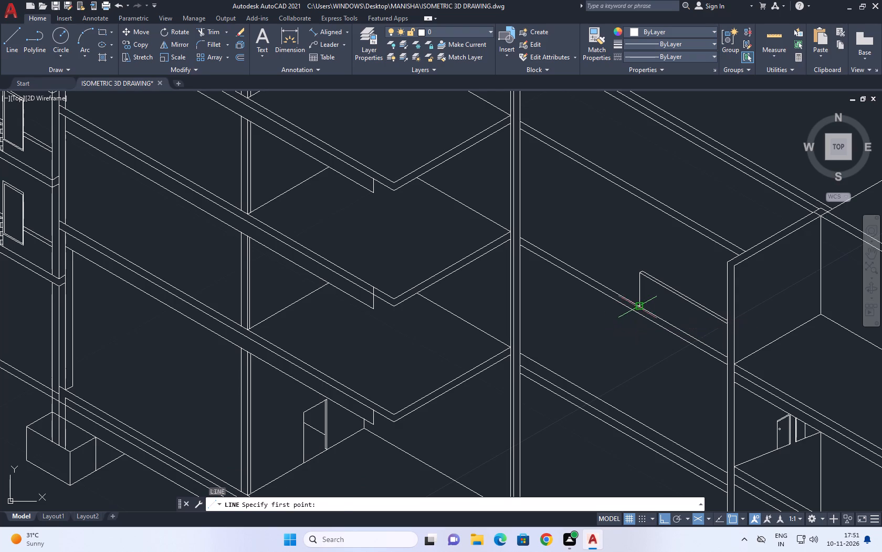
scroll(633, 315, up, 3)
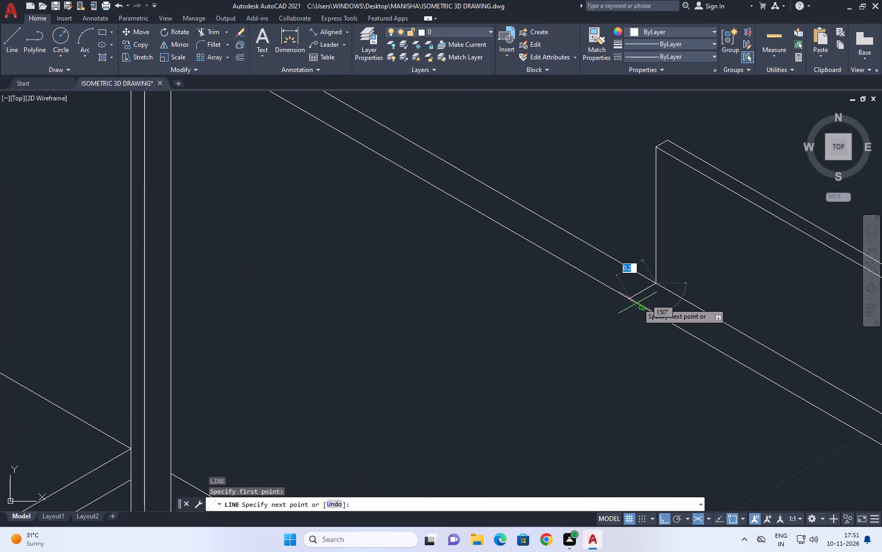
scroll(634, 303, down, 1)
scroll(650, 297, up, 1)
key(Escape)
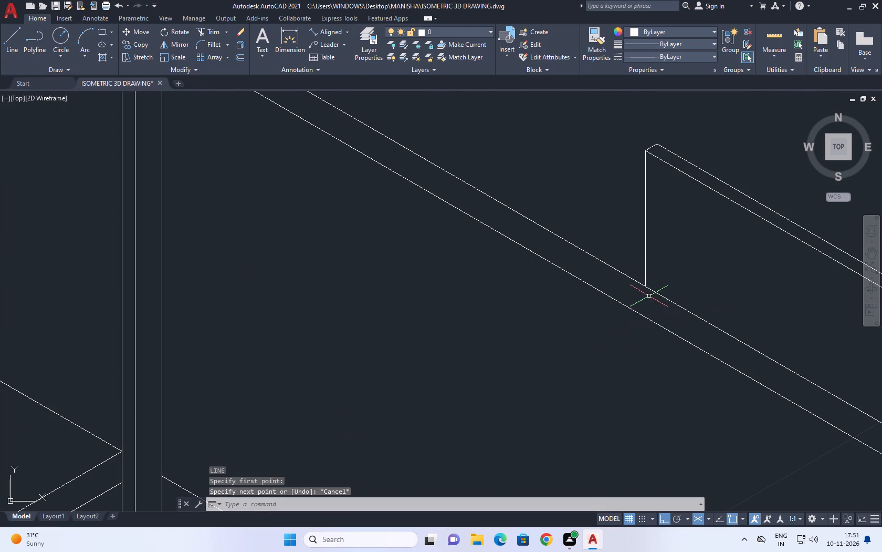
Extend the panel's vertical edge down to the slab's lower edge line.
text(EX)
key(space)
drag(663, 273, 654, 271)
click(609, 250)
key(Escape)
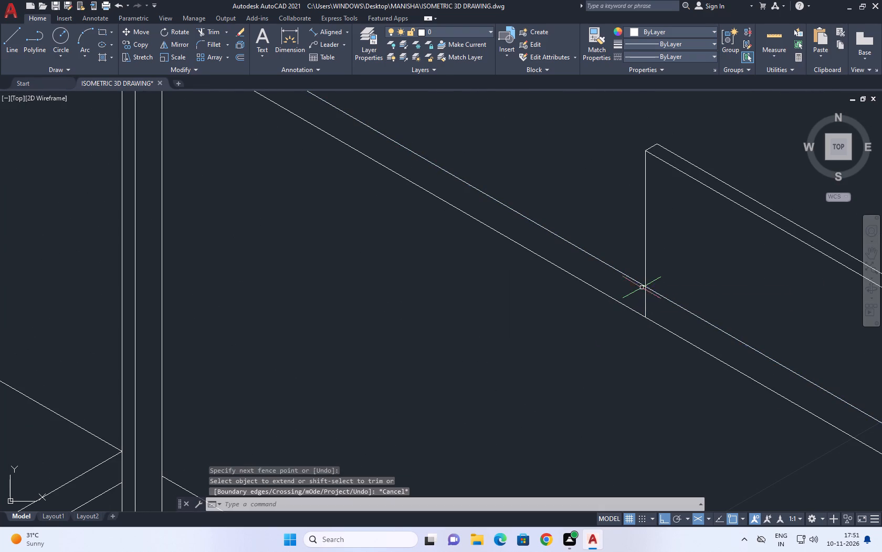
Draw a projecting landing outline from the panel's foot: 1 unit at 210°, 1 unit at 150°, and back at 30° past the slab edge.
text(L)
key(space)
click(646, 284)
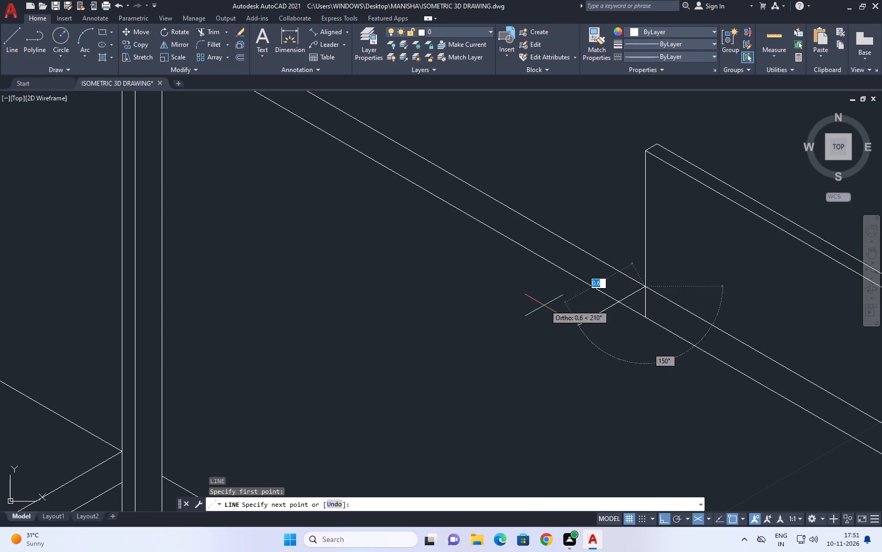
scroll(543, 309, down, 3)
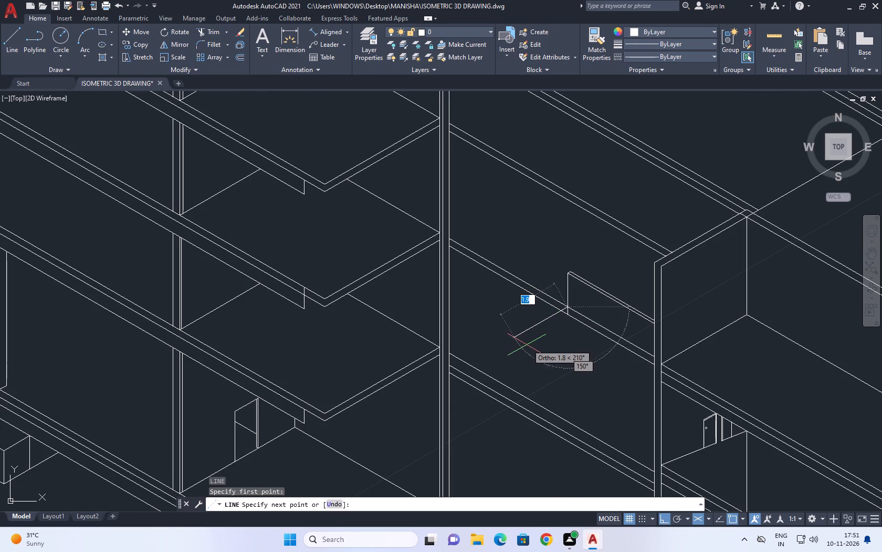
text(1)
key(space)
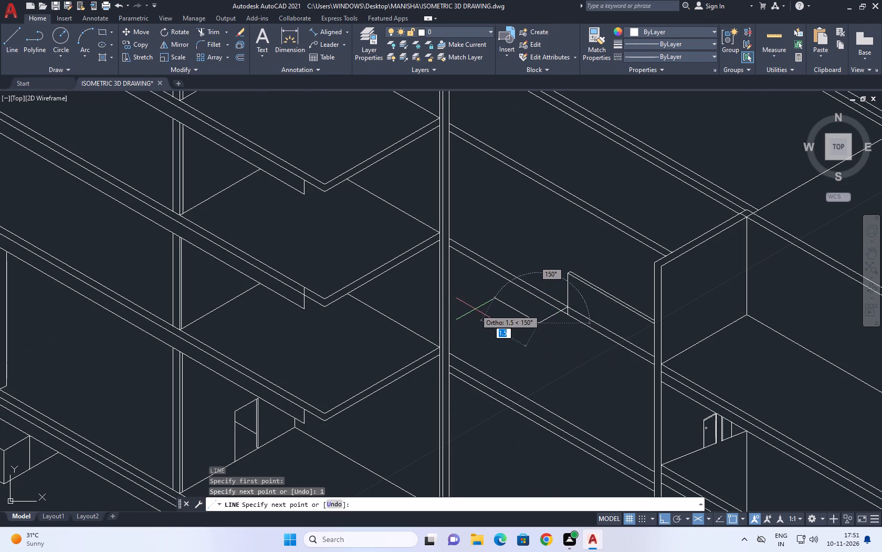
middle_drag(475, 309, 480, 334)
scroll(485, 338, up, 1)
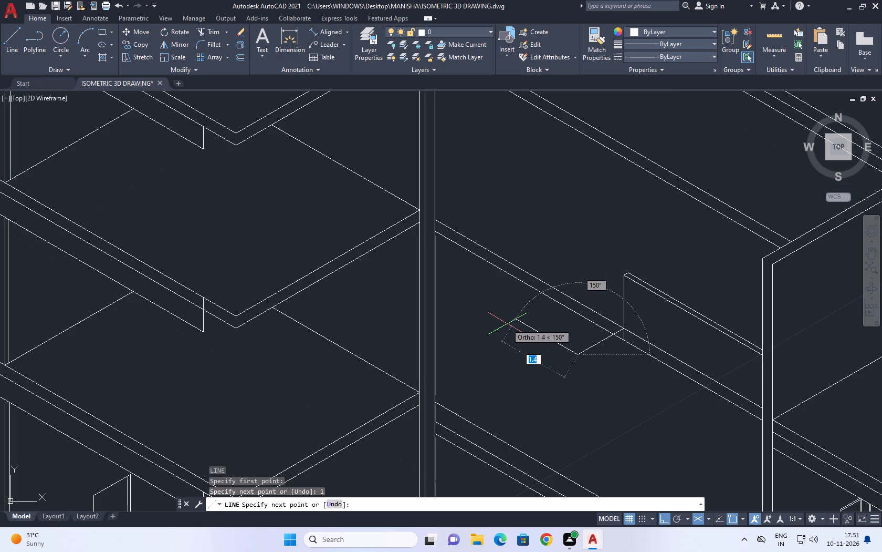
text(1)
key(space)
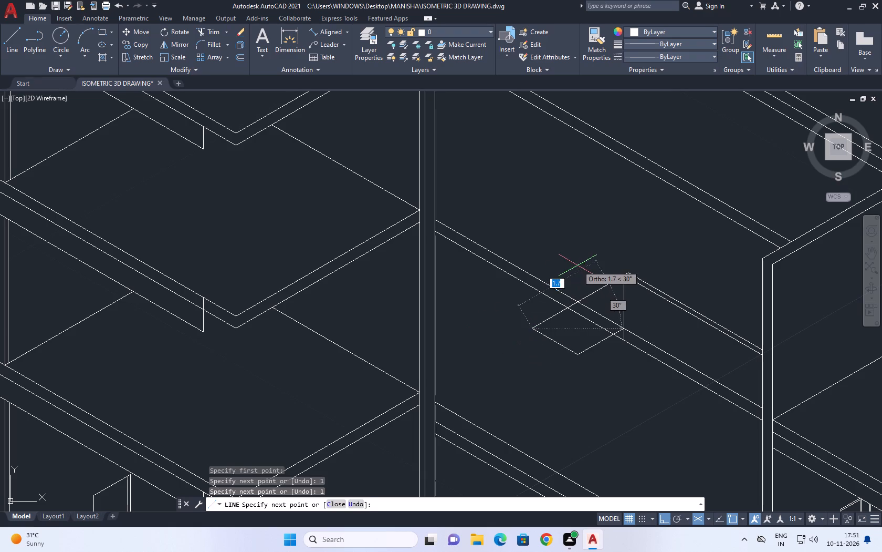
click(577, 269)
key(Escape)
Trim the landing outline beyond the slab's upper edge and remove the slab's lower edge line inside the outline.
scroll(579, 301, up, 1)
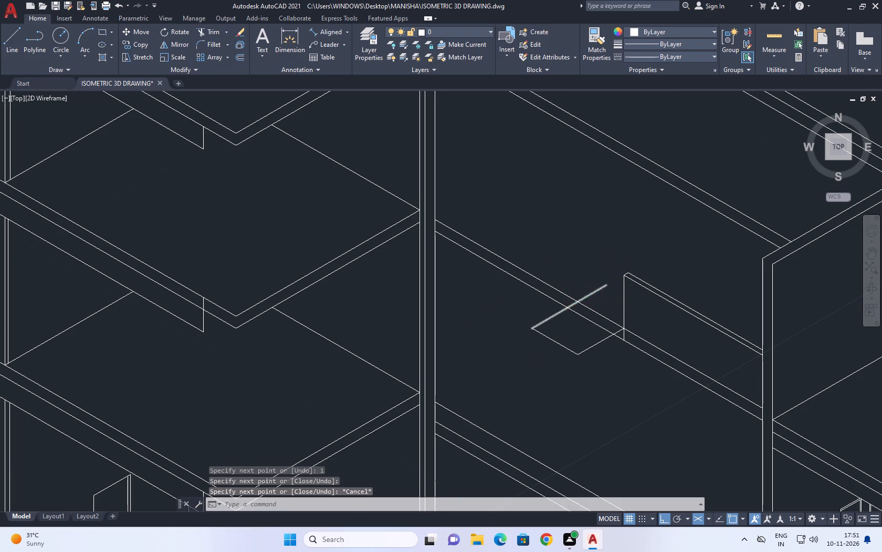
scroll(579, 301, up, 1)
text(TR)
key(space)
click(614, 298)
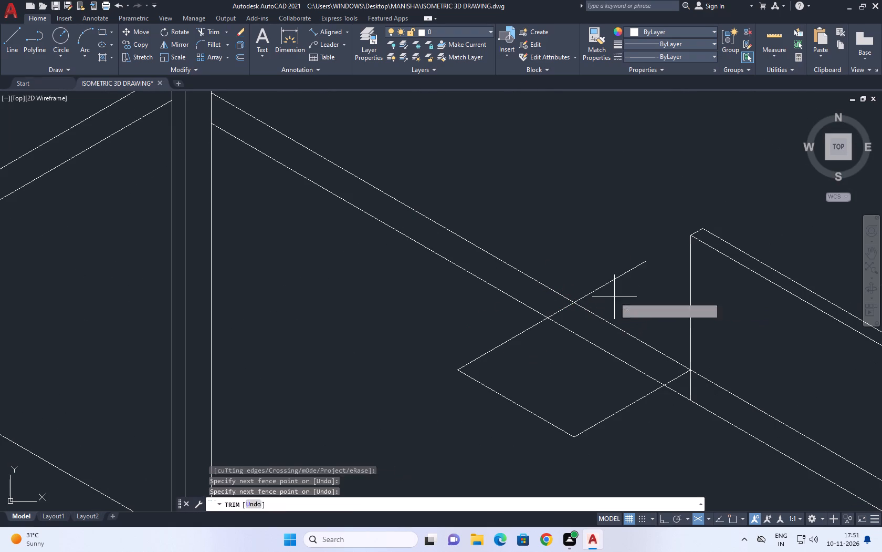
click(602, 275)
click(591, 336)
click(569, 349)
scroll(594, 219, up, 1)
scroll(594, 219, down, 3)
key(Escape)
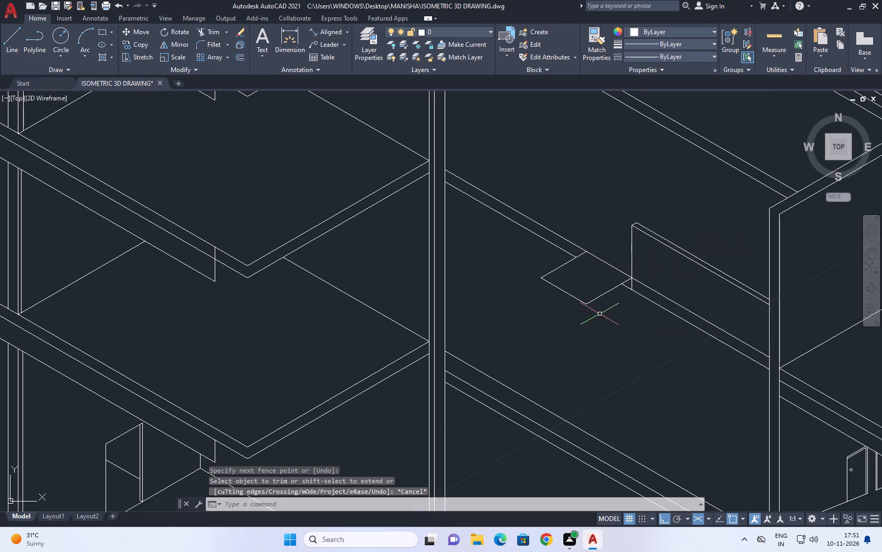
Copy the three landing outline lines straight down from the panel's foot to the slab's lower edge.
middle_drag(600, 319, 602, 330)
scroll(591, 311, up, 2)
drag(596, 328, 587, 323)
drag(523, 293, 514, 290)
drag(507, 262, 497, 249)
click(481, 237)
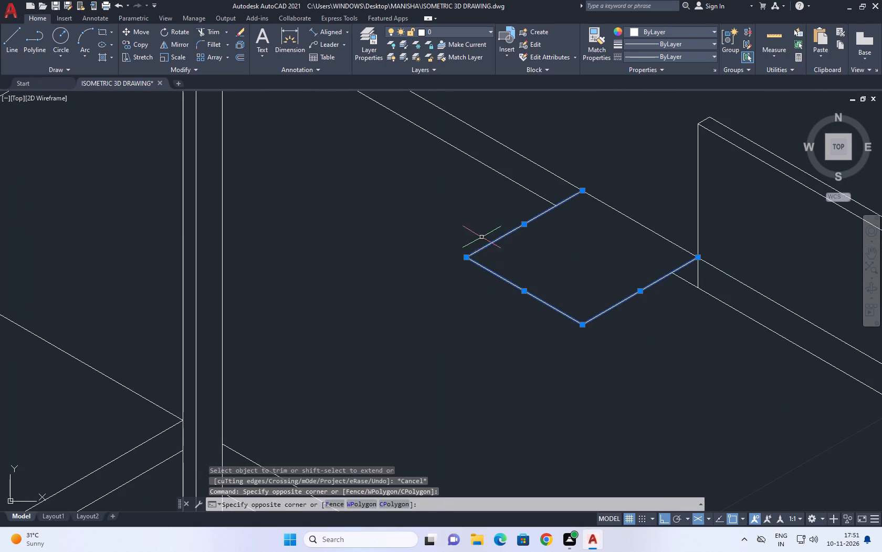
middle_drag(530, 278, 537, 283)
key(c)
key(o)
key(space)
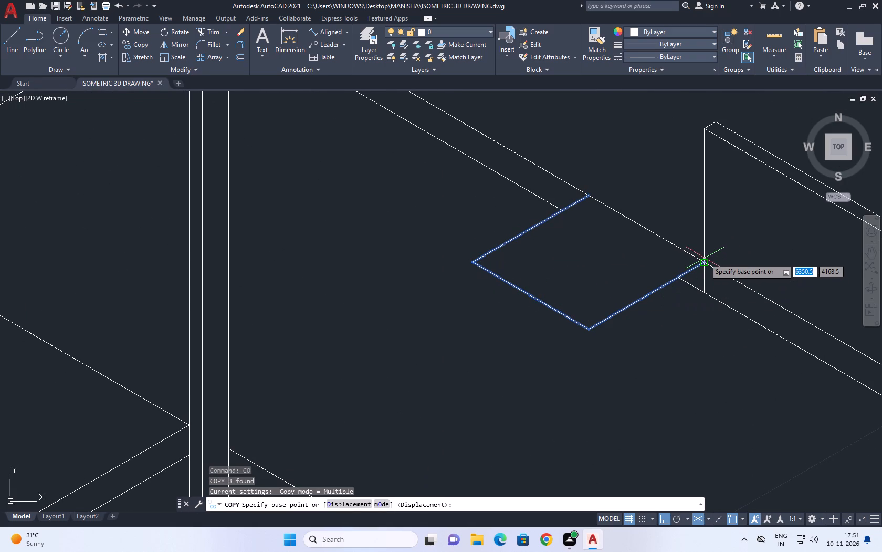
click(705, 262)
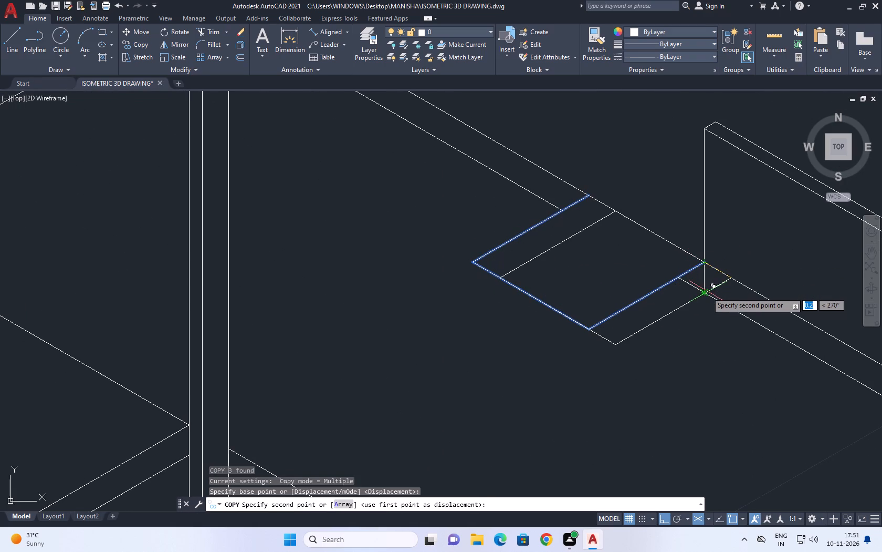
click(703, 292)
scroll(645, 252, down, 1)
key(Escape)
Draw vertical lines joining the upper and lower landing outlines at the two outer corners.
scroll(610, 292, up, 2)
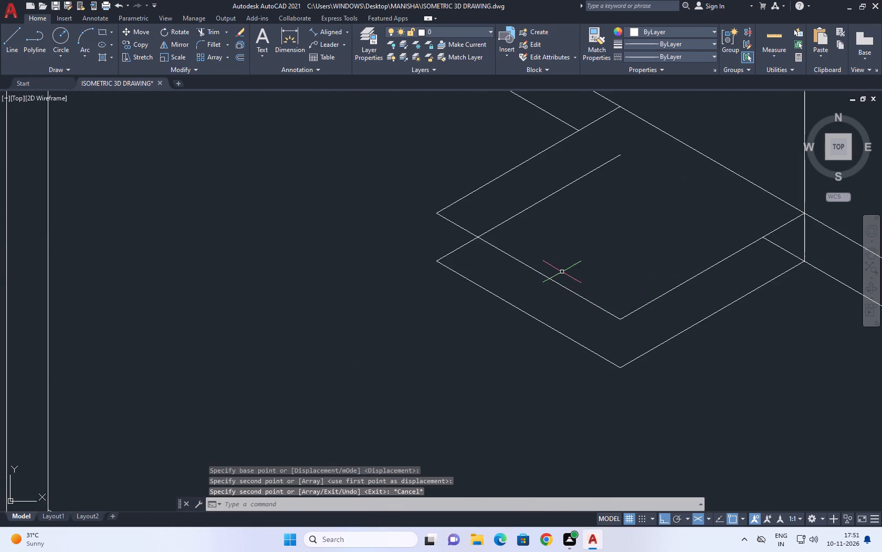
middle_drag(559, 270, 562, 284)
text(L)
key(space)
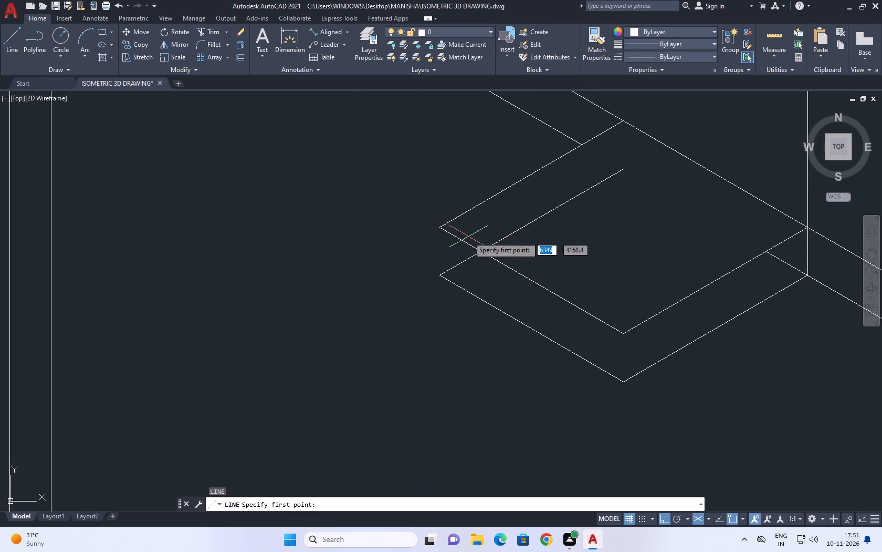
click(440, 230)
click(442, 277)
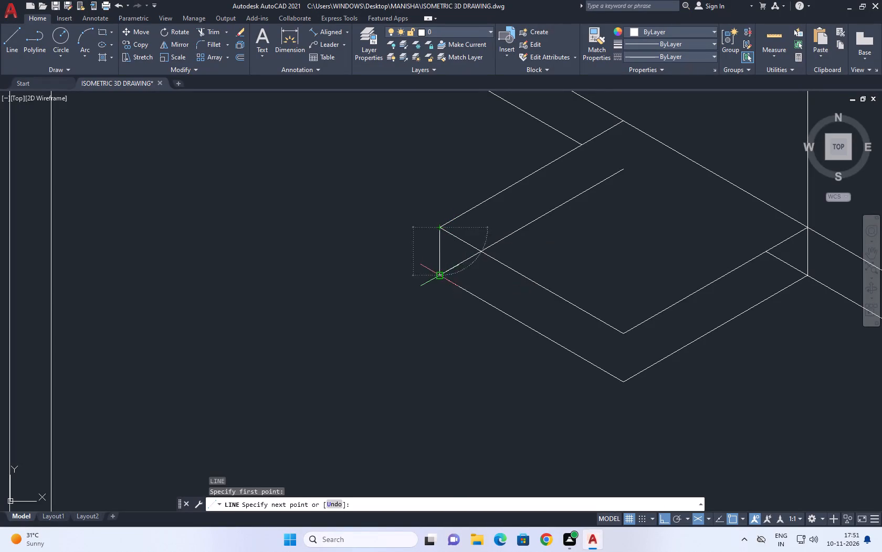
key(space)
key(space)
drag(623, 333, 624, 344)
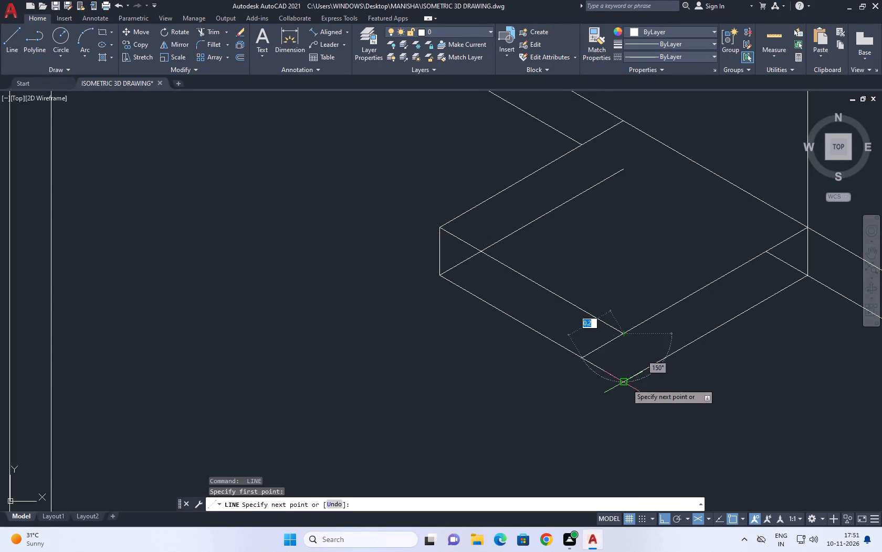
drag(626, 383, 628, 377)
key(space)
Delete the hidden back line of the lower landing outline that crosses the landing's top surface.
scroll(580, 213, down, 1)
click(566, 203)
click(559, 224)
middle_drag(582, 213, 580, 217)
scroll(580, 217, down, 1)
middle_drag(580, 217, 574, 221)
key(Delete)
Trim the leftover piece of the slab's lower edge line between the landing's side and the panel's vertical edge.
scroll(574, 221, up, 1)
middle_drag(684, 258, 658, 258)
text(TR)
key(space)
click(684, 255)
key(space)
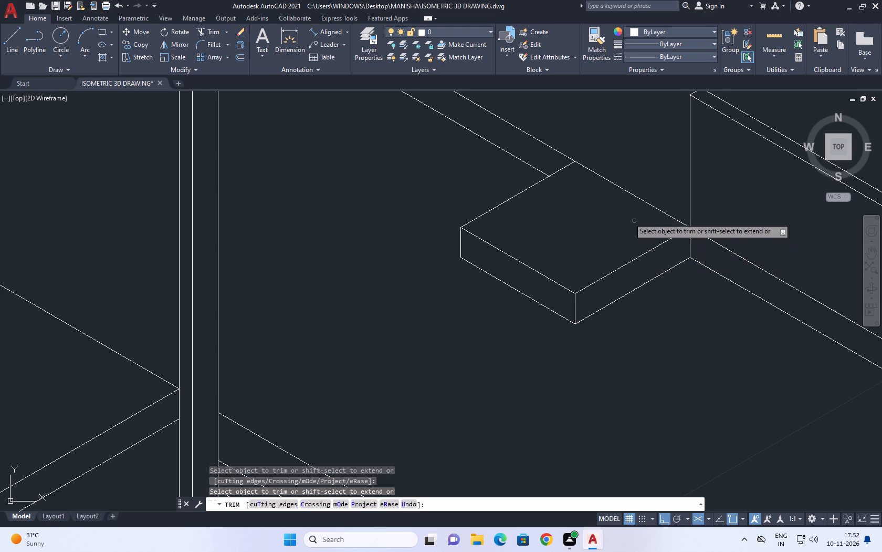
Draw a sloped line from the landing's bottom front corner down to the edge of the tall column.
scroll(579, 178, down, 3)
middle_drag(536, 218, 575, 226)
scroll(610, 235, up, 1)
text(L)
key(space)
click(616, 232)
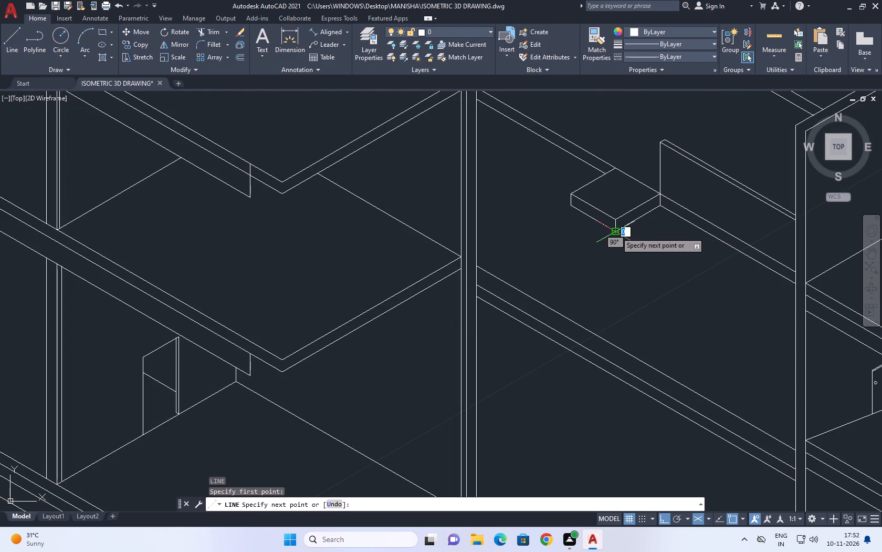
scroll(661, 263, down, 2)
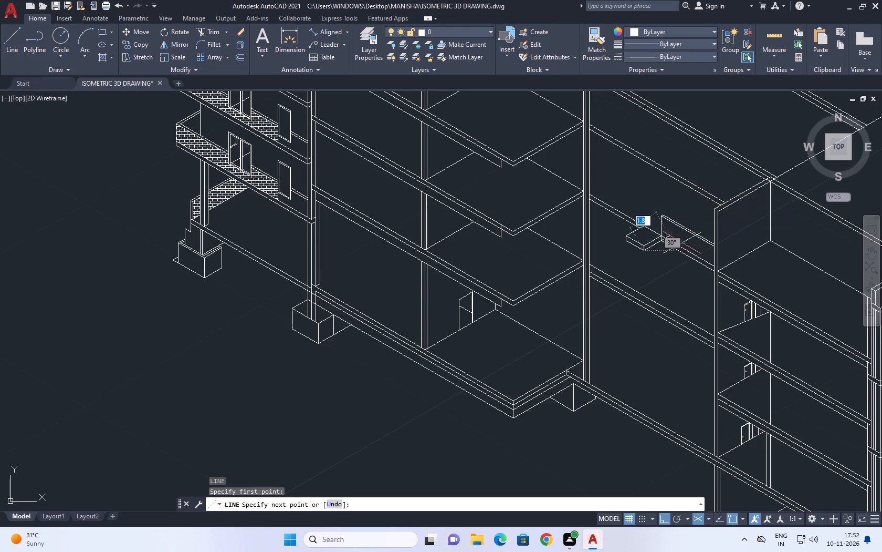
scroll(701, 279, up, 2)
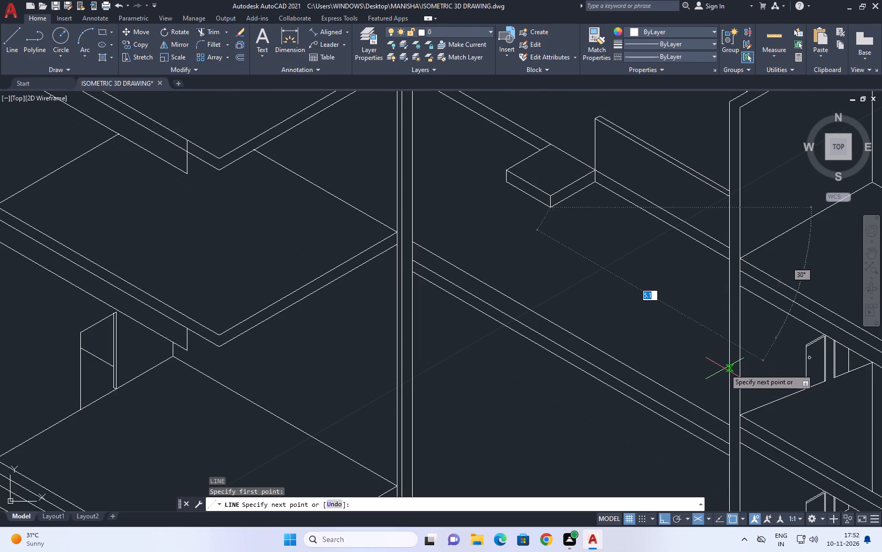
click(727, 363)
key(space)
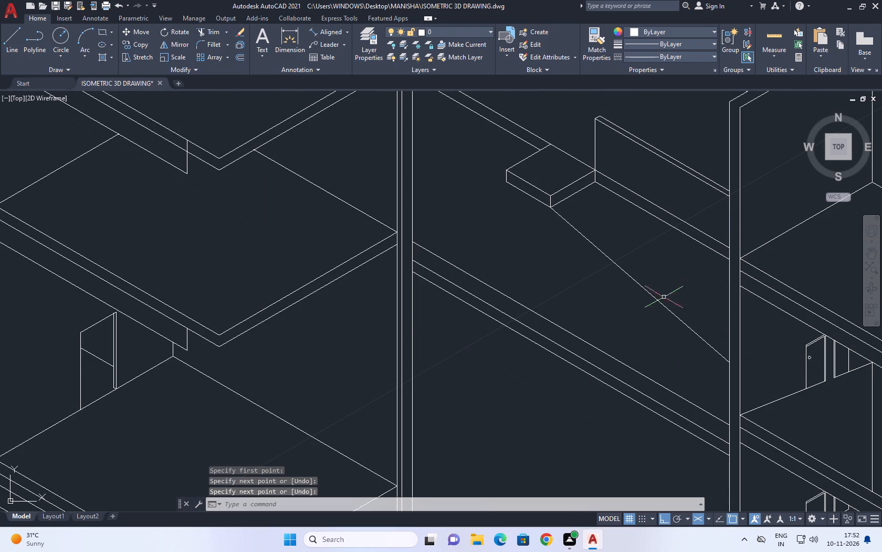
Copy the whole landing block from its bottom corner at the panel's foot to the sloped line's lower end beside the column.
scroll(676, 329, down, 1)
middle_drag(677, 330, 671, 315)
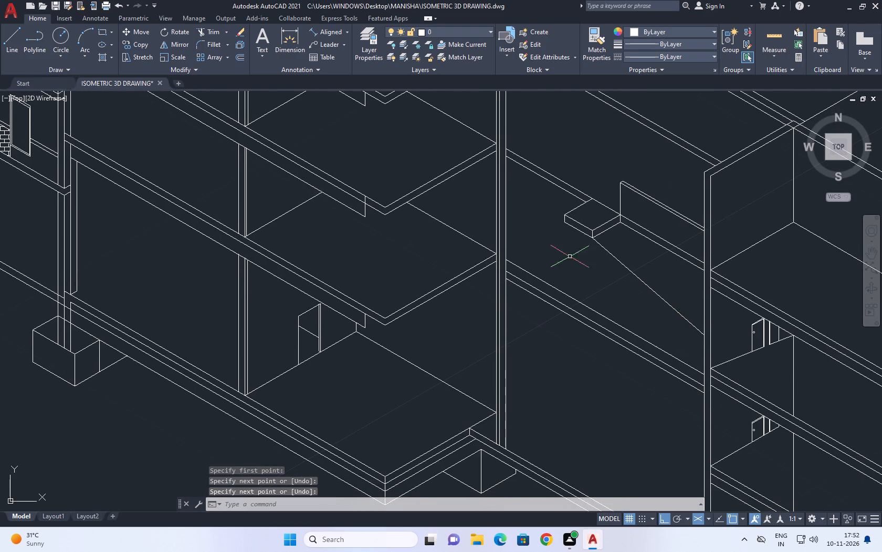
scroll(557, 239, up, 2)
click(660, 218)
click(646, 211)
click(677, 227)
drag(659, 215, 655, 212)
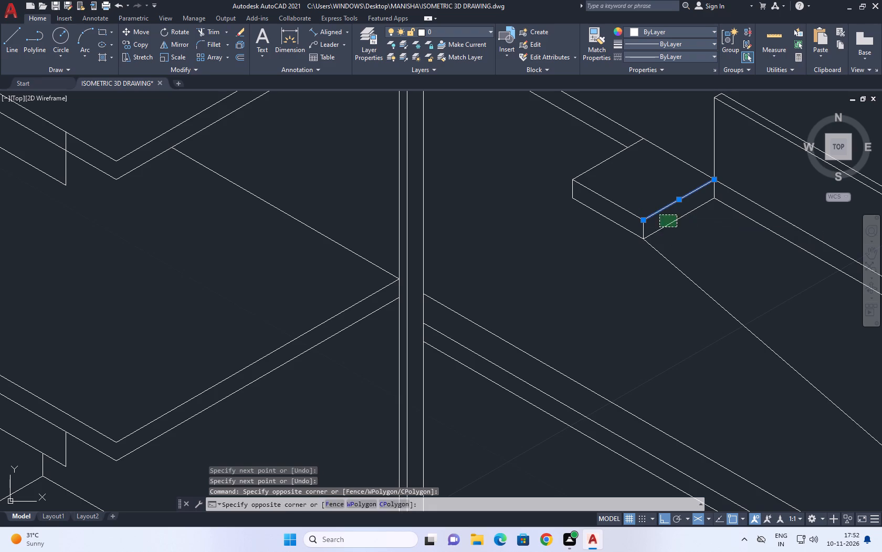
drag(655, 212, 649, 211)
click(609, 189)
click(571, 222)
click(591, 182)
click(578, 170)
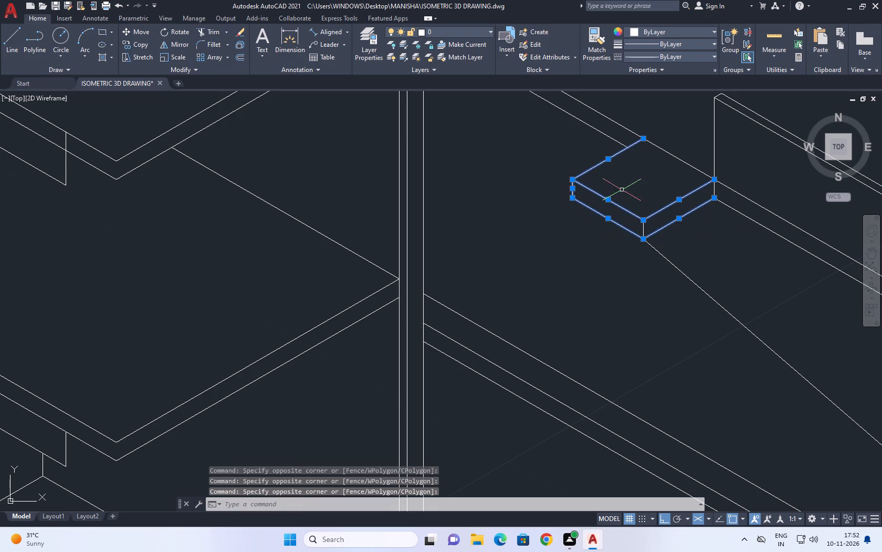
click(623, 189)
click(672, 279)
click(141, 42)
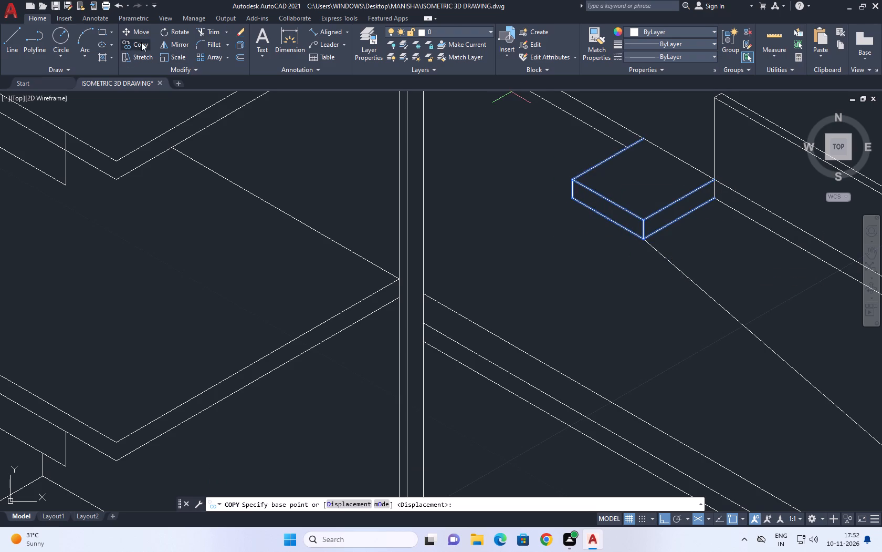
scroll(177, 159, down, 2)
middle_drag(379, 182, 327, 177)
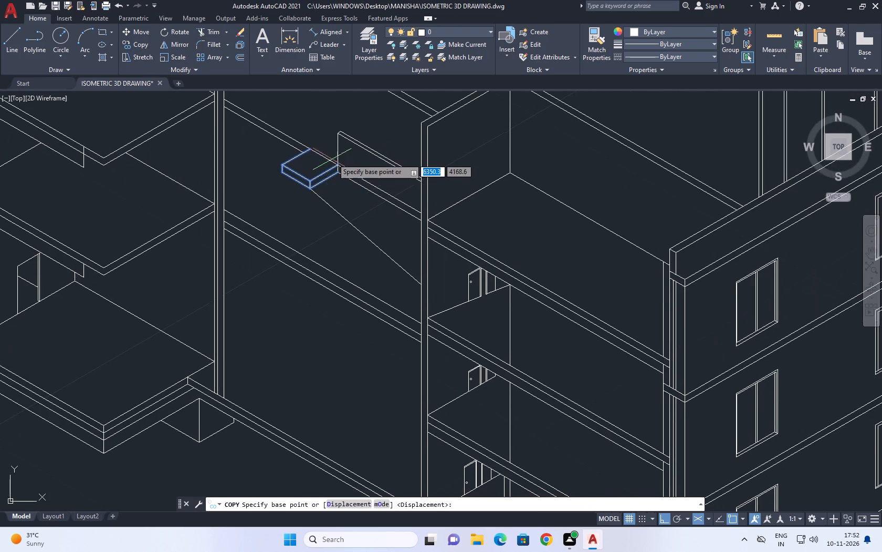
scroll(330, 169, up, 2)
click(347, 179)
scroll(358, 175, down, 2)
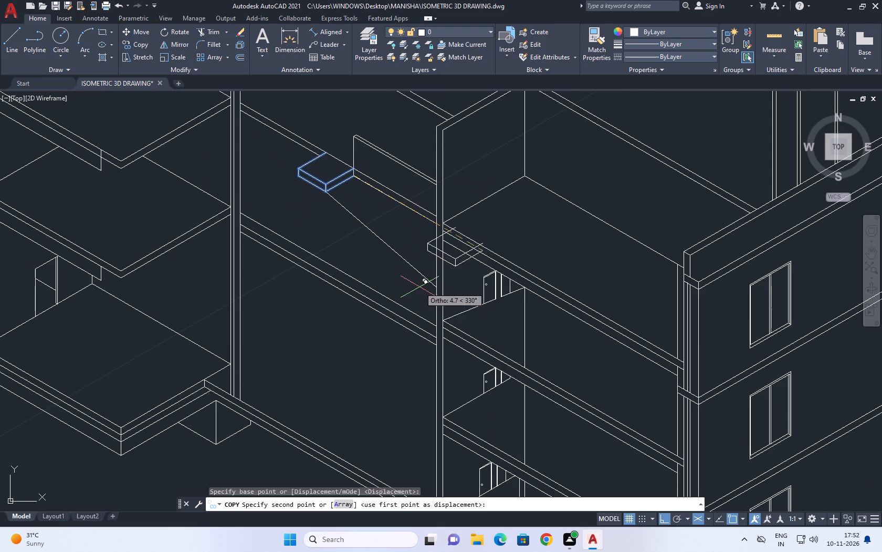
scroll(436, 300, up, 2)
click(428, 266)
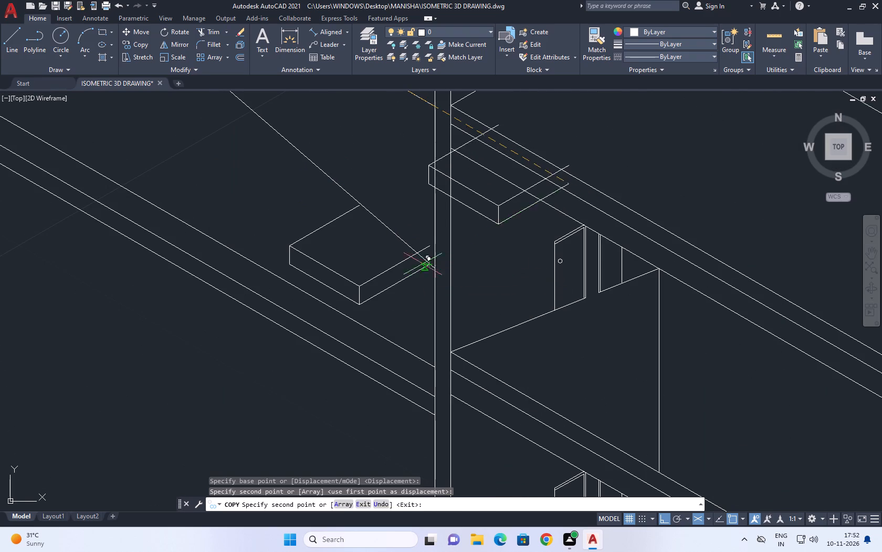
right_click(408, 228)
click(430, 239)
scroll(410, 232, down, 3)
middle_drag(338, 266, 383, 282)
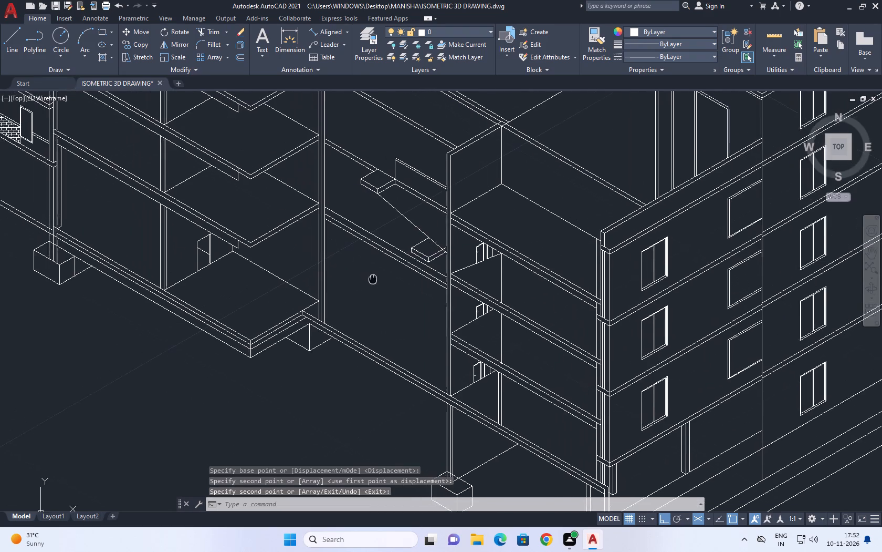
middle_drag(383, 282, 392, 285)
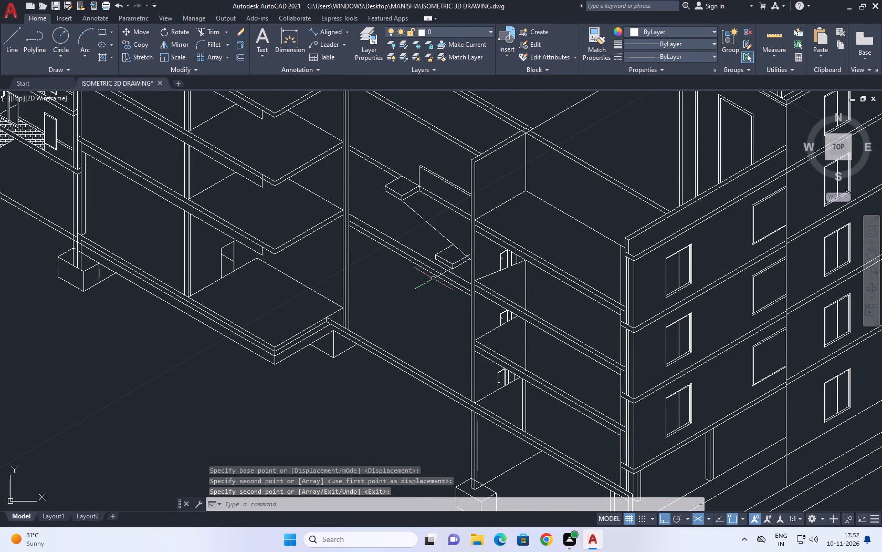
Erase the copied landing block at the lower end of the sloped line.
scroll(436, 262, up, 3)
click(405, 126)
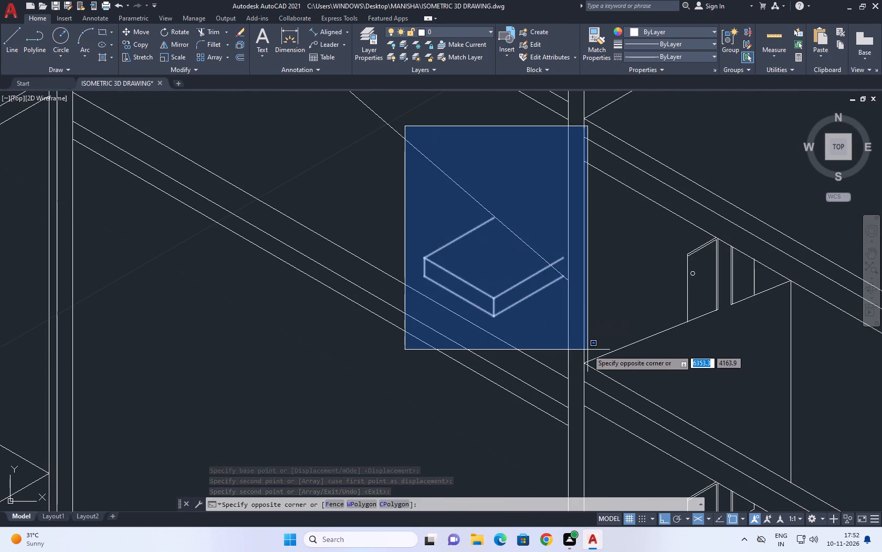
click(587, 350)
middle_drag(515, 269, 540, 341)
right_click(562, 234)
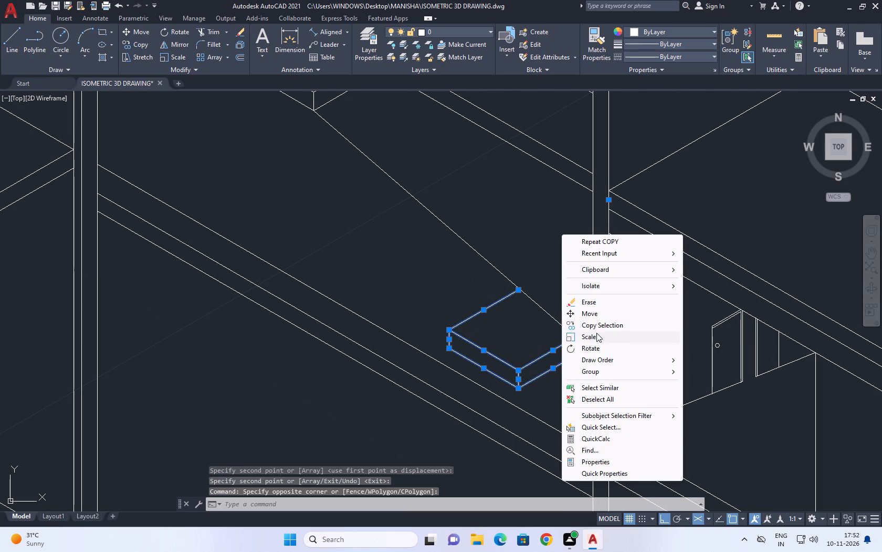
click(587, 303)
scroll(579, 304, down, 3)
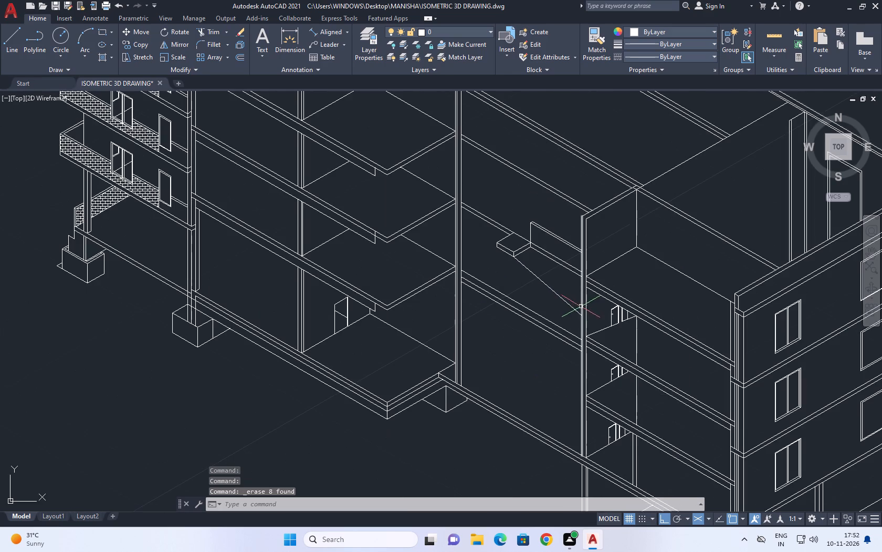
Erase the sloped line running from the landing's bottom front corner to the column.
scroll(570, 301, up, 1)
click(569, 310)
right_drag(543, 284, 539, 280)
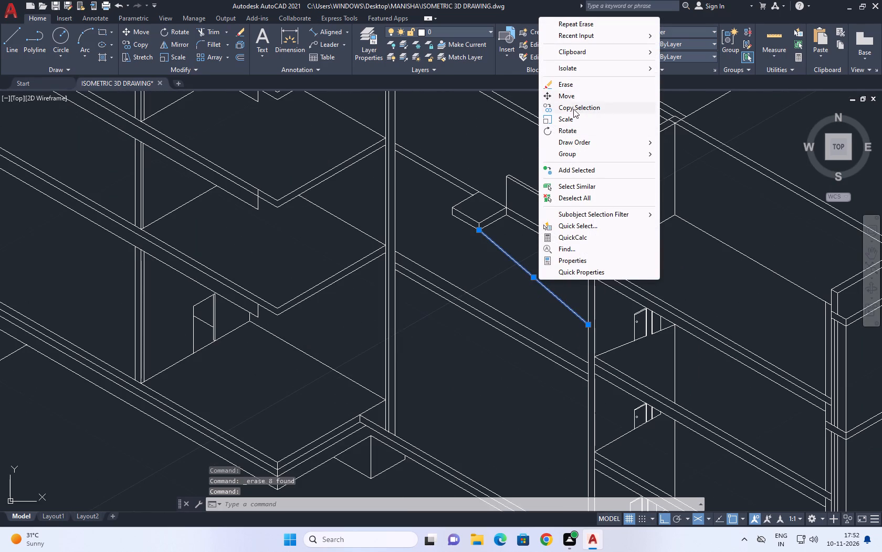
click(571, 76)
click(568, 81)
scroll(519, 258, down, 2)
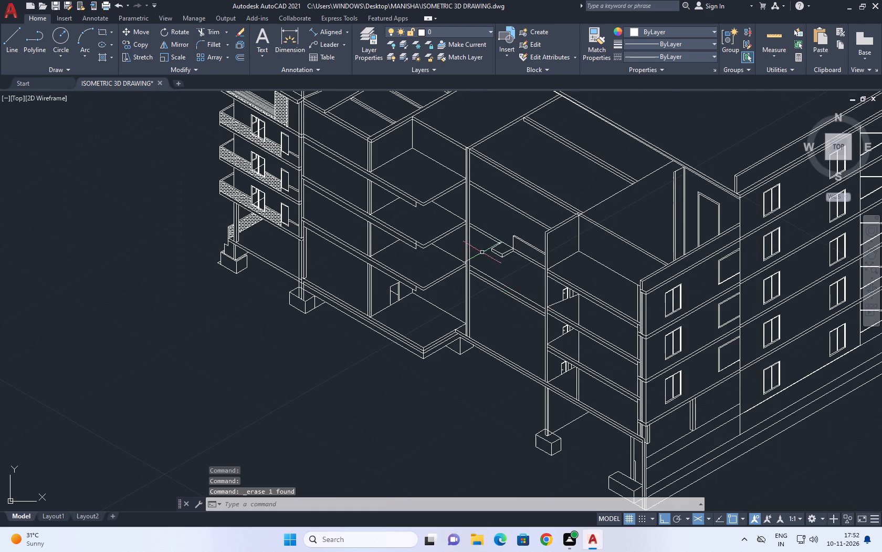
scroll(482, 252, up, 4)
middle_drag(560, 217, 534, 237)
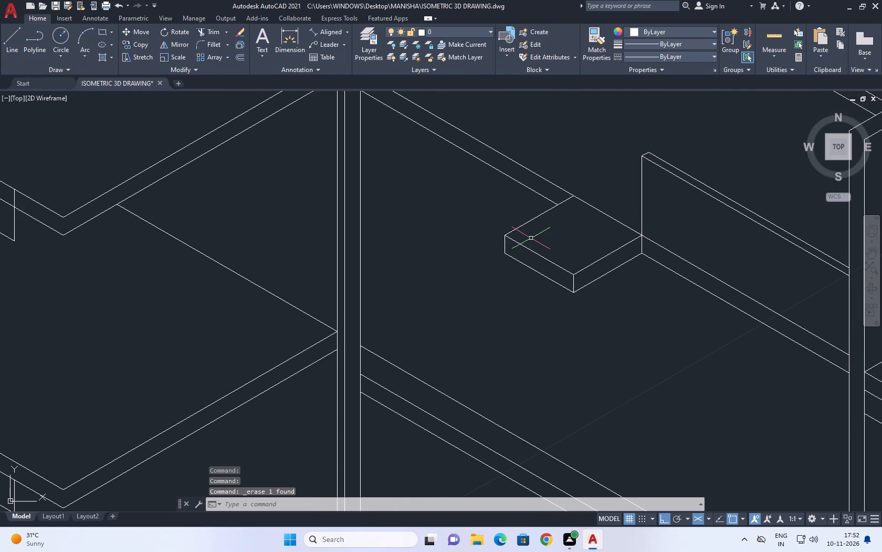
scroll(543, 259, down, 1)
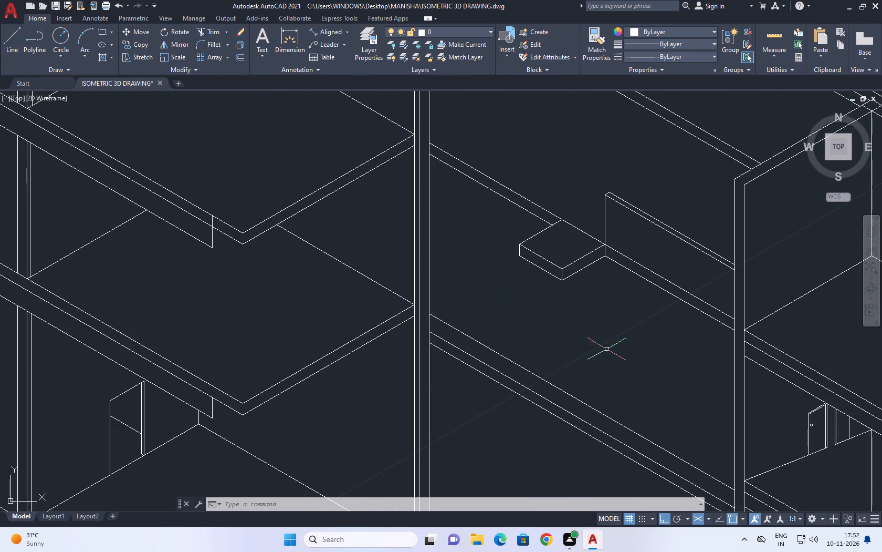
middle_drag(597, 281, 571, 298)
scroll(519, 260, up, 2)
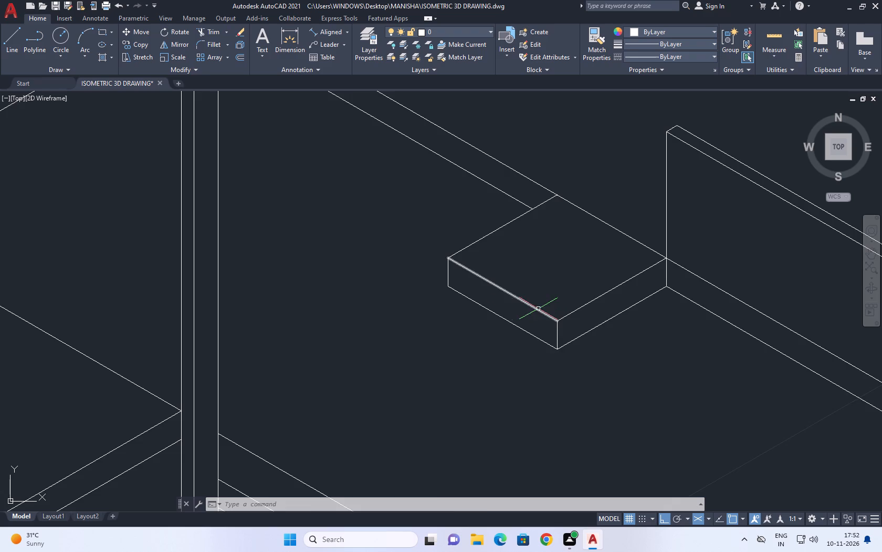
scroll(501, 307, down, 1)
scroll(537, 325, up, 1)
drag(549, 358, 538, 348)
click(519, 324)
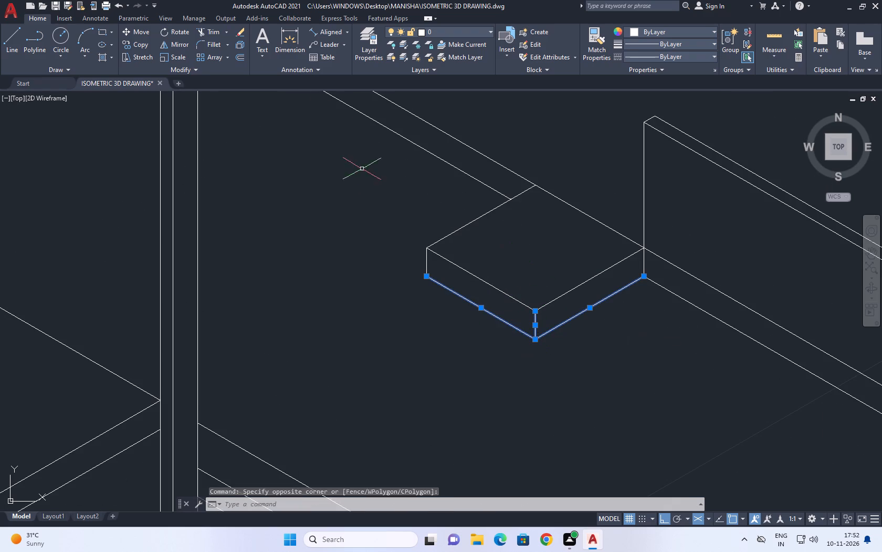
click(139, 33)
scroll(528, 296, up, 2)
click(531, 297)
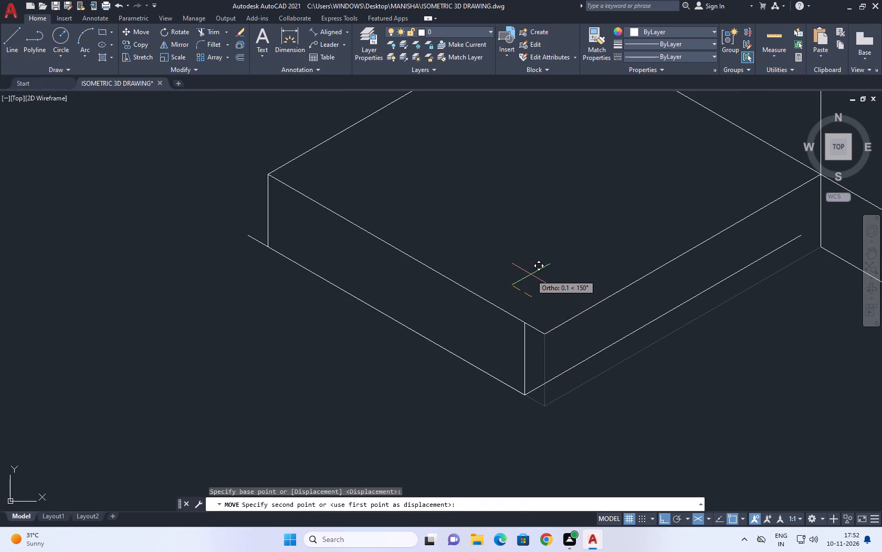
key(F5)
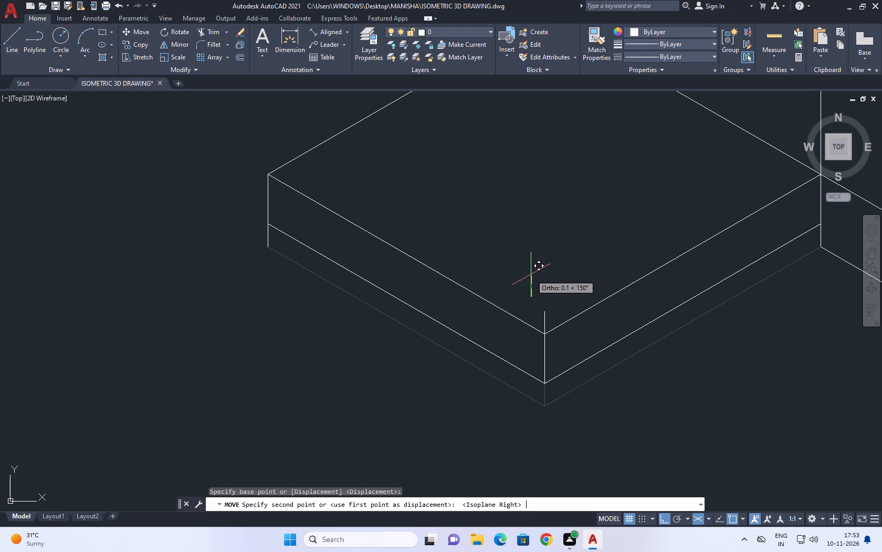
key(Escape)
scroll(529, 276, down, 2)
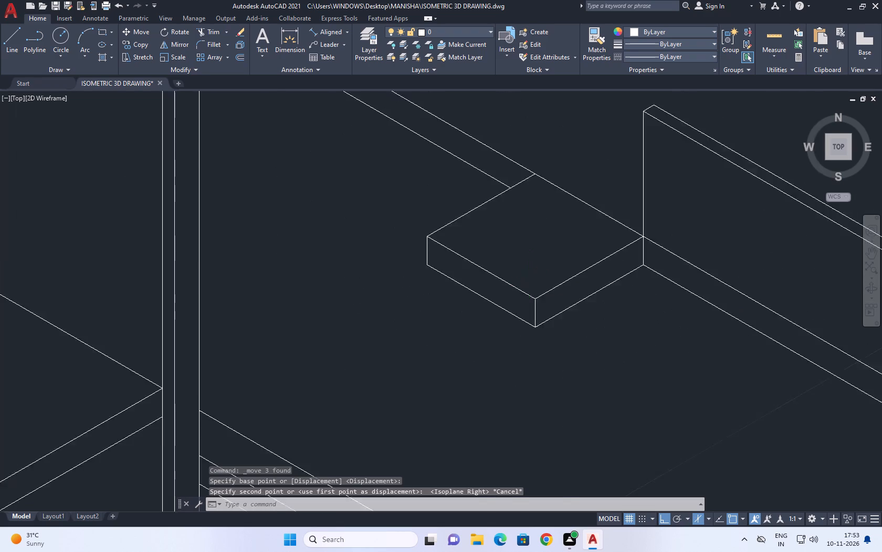
Draw a new sloped line from the landing's bottom front corner down to the column's near edge, between the two floor slabs.
scroll(530, 278, down, 3)
middle_drag(646, 344, 590, 325)
scroll(590, 325, up, 1)
text(L)
key(space)
middle_drag(599, 353, 566, 316)
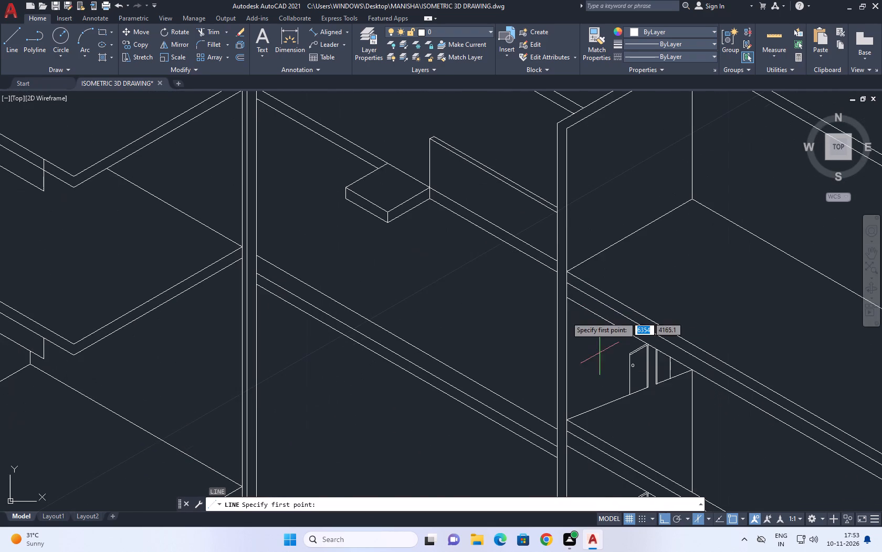
scroll(383, 239, up, 1)
click(388, 216)
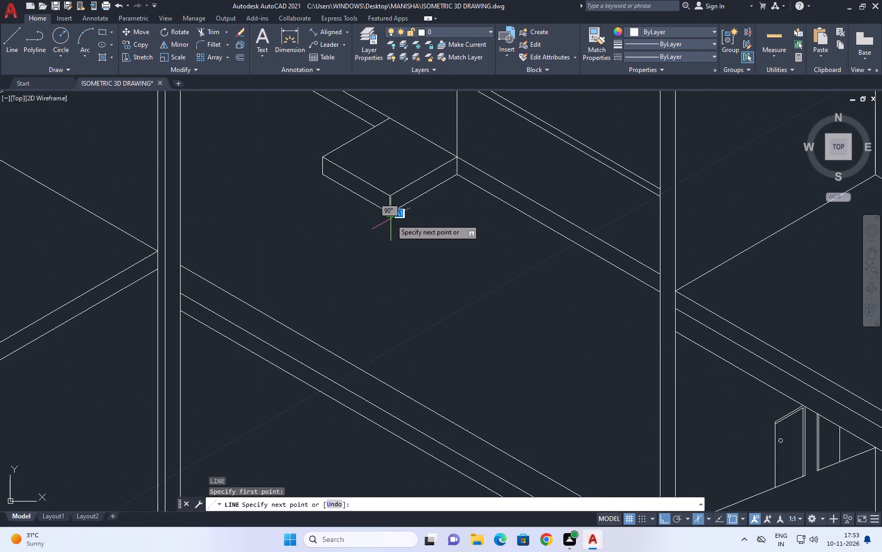
scroll(391, 220, down, 2)
key(F5)
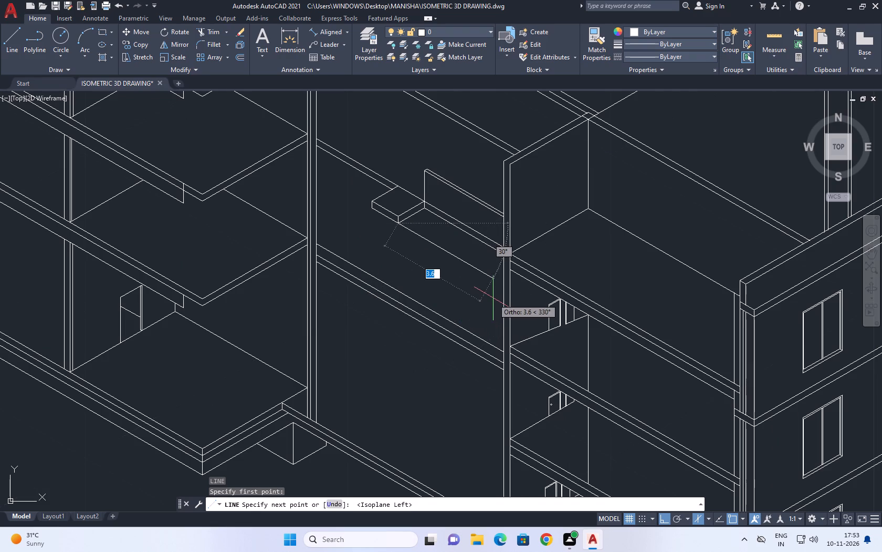
click(502, 298)
key(Escape)
scroll(497, 298, up, 1)
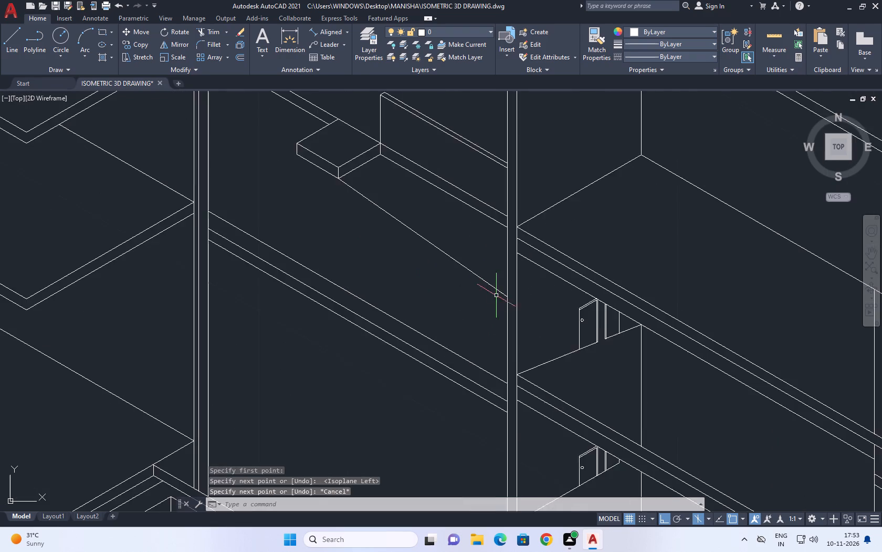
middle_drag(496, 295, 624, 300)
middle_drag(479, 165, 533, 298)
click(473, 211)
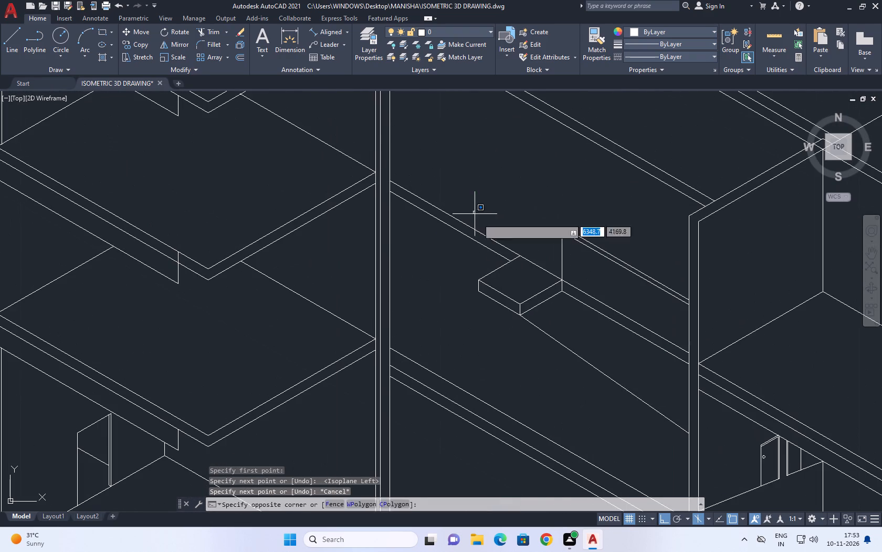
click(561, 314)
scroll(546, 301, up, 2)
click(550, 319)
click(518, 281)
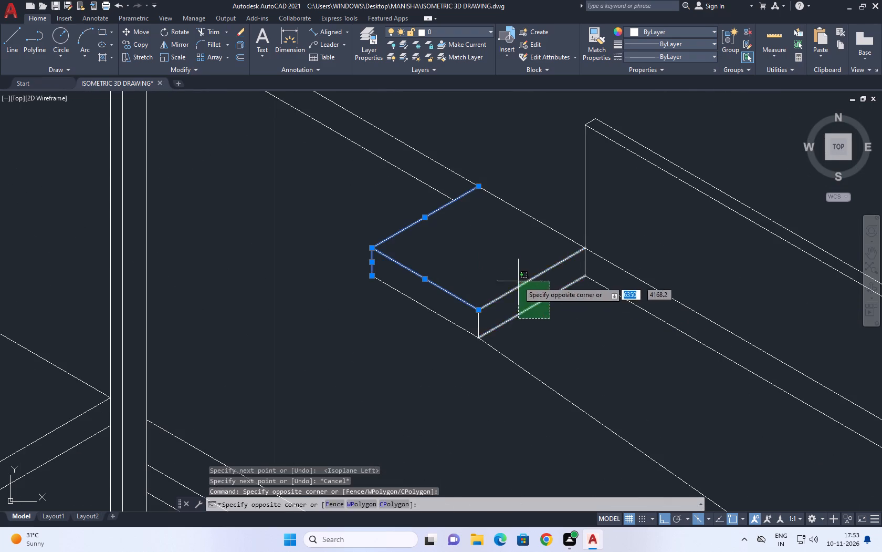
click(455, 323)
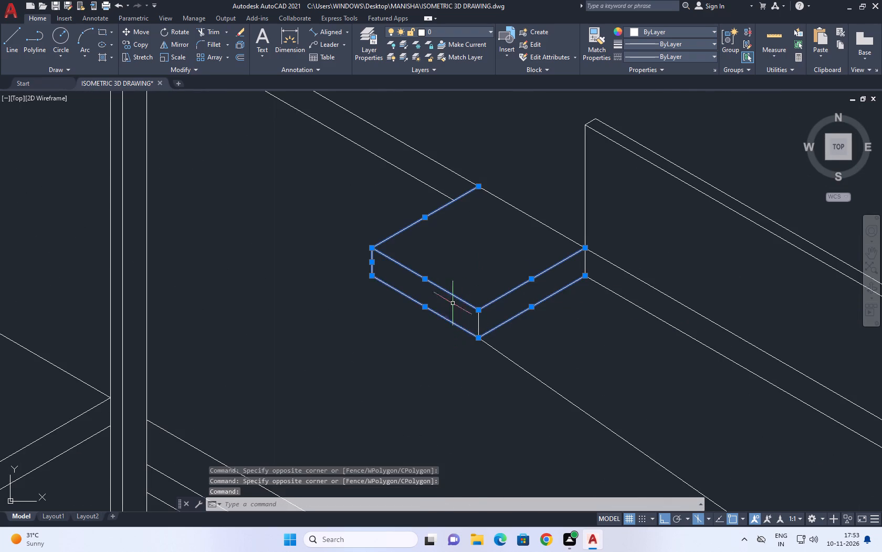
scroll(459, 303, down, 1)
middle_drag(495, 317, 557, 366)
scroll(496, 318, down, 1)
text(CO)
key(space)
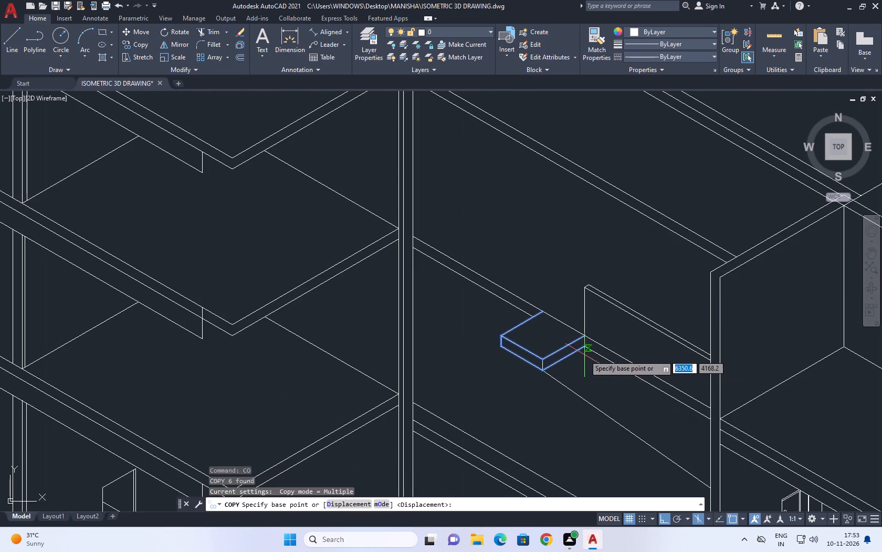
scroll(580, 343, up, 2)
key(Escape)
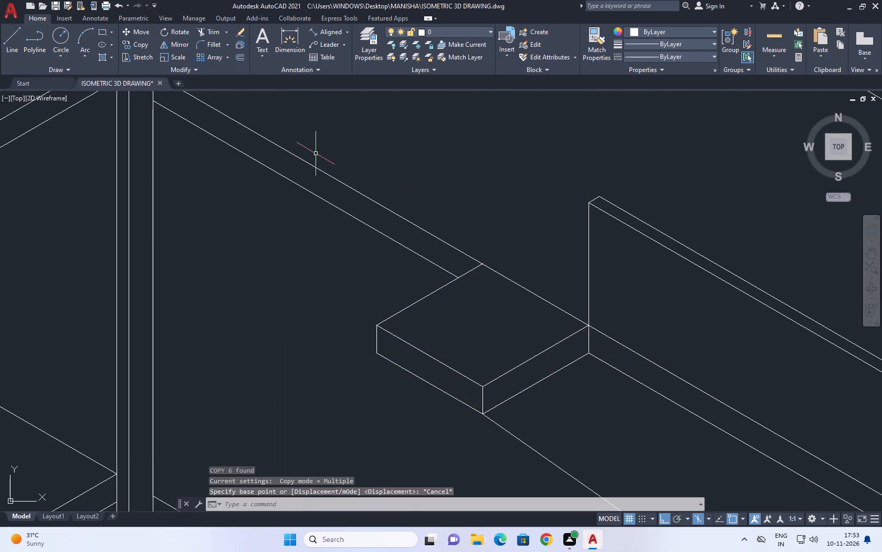
Copy the whole landing block from its bottom corner at the low panel's foot to the new sloped line's lower end at the column.
click(314, 152)
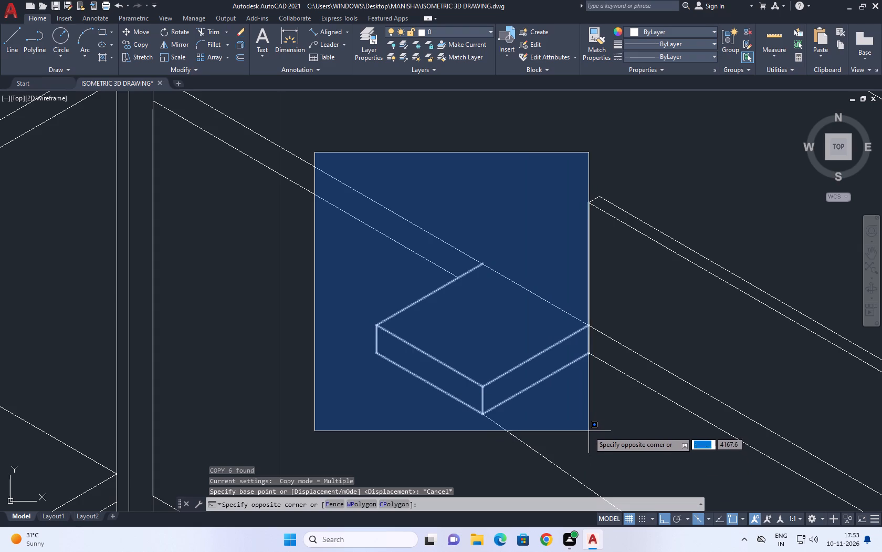
click(590, 420)
middle_drag(577, 308, 581, 333)
shift+click(600, 285)
shift+click(562, 269)
scroll(561, 285, down, 1)
middle_drag(602, 325, 588, 310)
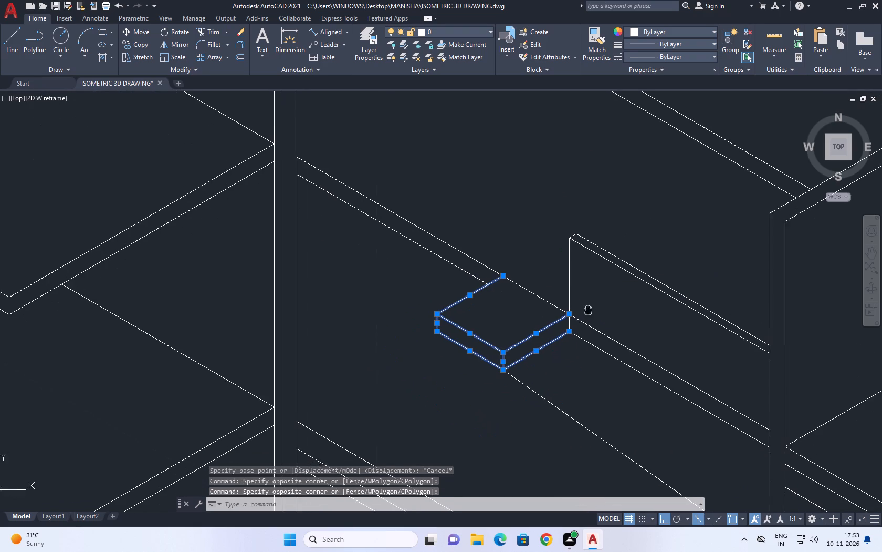
scroll(472, 295, up, 2)
text(CO)
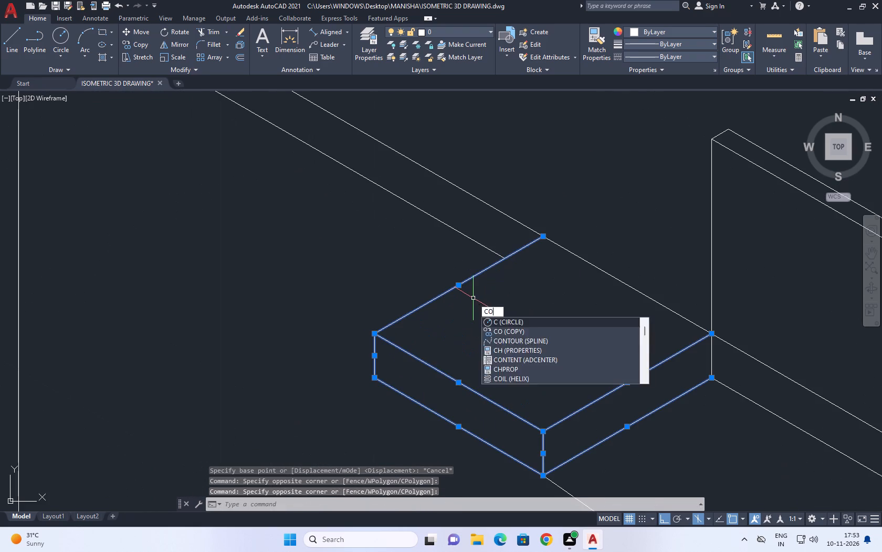
key(space)
click(713, 380)
scroll(697, 352, down, 3)
scroll(722, 398, down, 1)
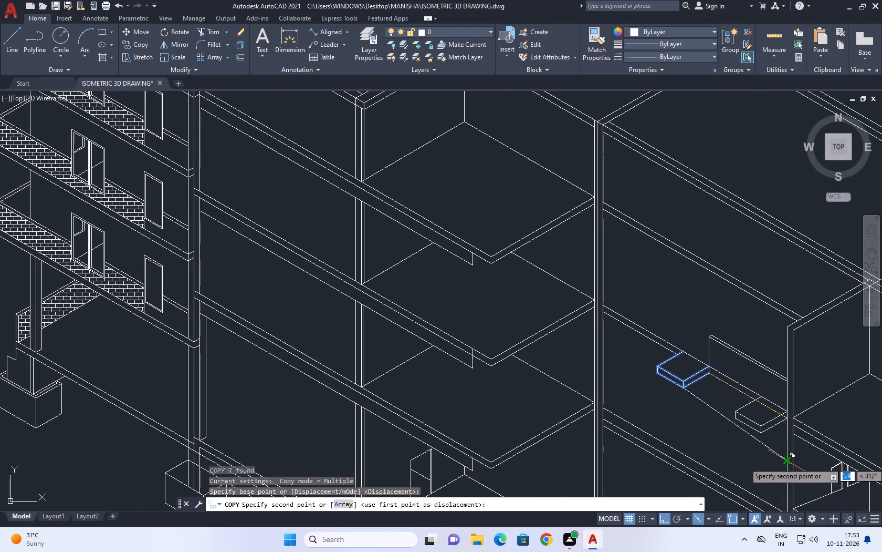
click(786, 463)
key(Escape)
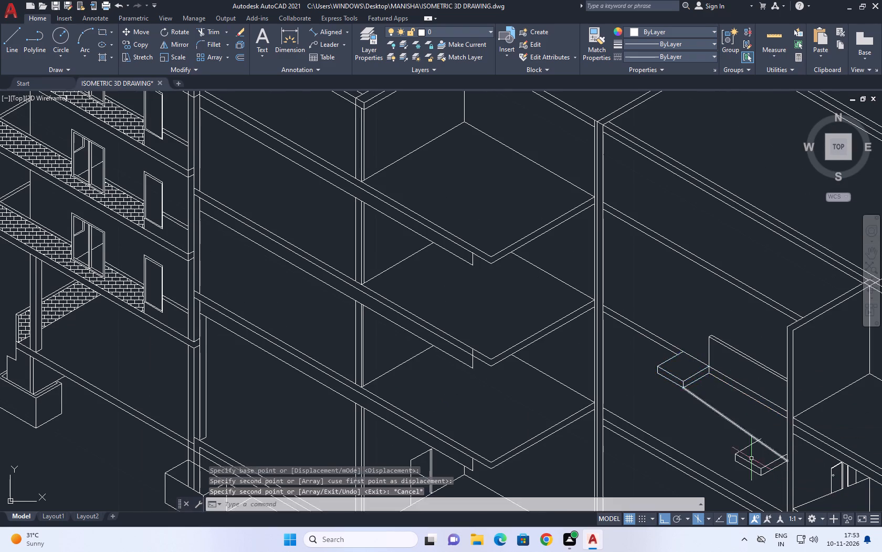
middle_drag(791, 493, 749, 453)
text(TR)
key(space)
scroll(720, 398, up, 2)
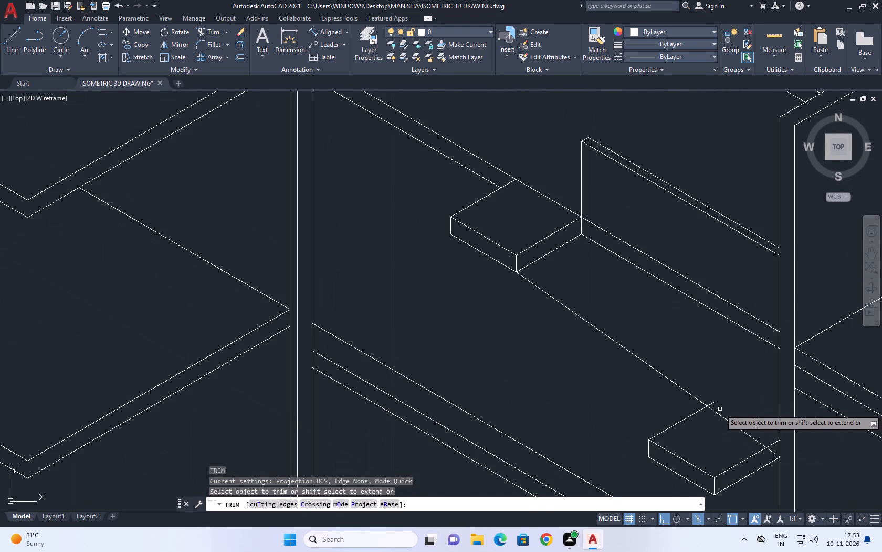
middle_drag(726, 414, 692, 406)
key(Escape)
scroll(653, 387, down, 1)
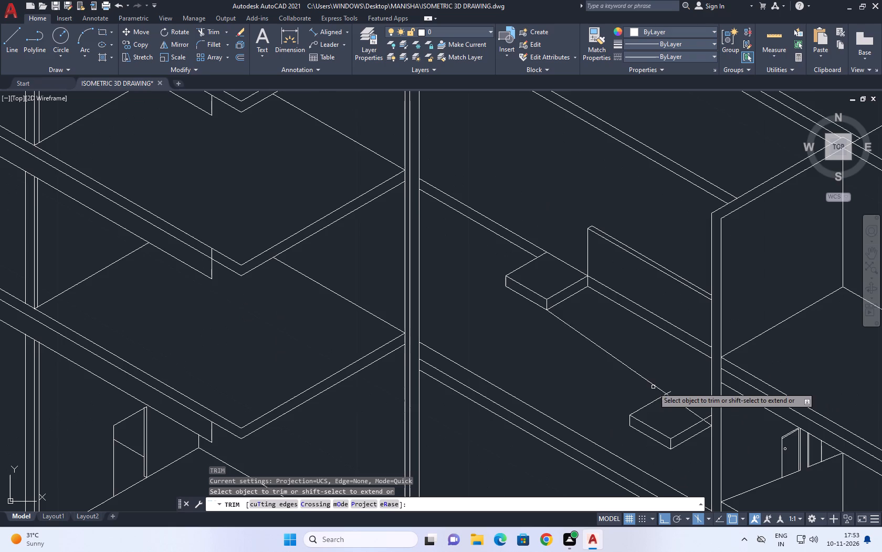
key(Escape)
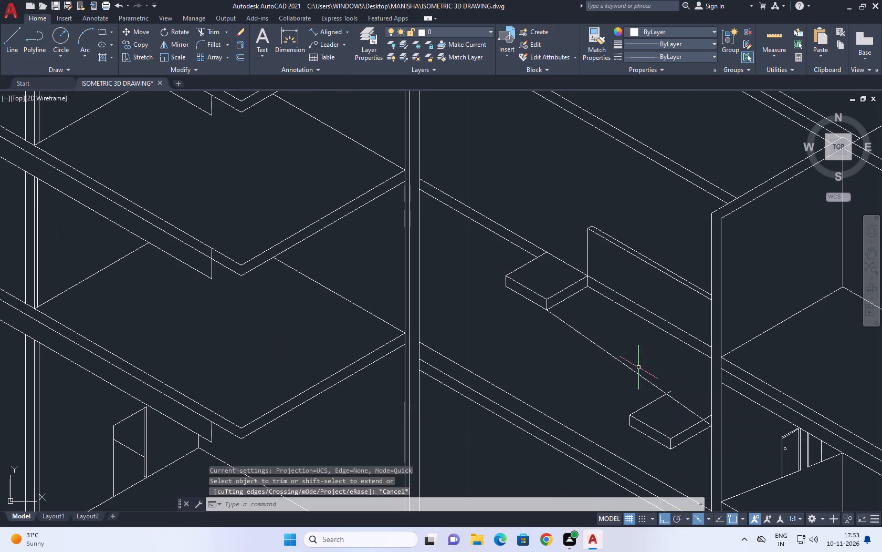
Move the copied landing block along the Top isoplane from its bottom front corner to the column's near edge.
click(613, 339)
click(727, 470)
middle_drag(702, 435, 702, 439)
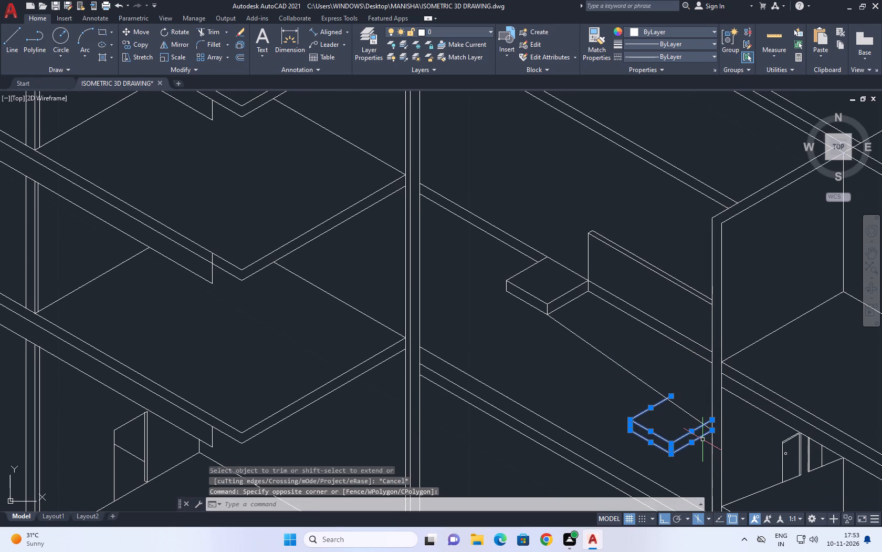
text(M)
key(space)
scroll(690, 448, up, 2)
click(640, 462)
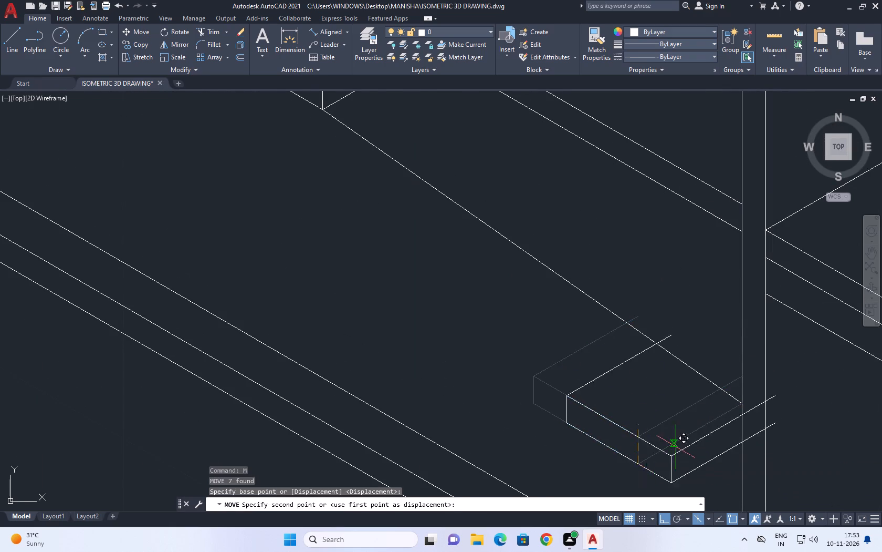
key(F5)
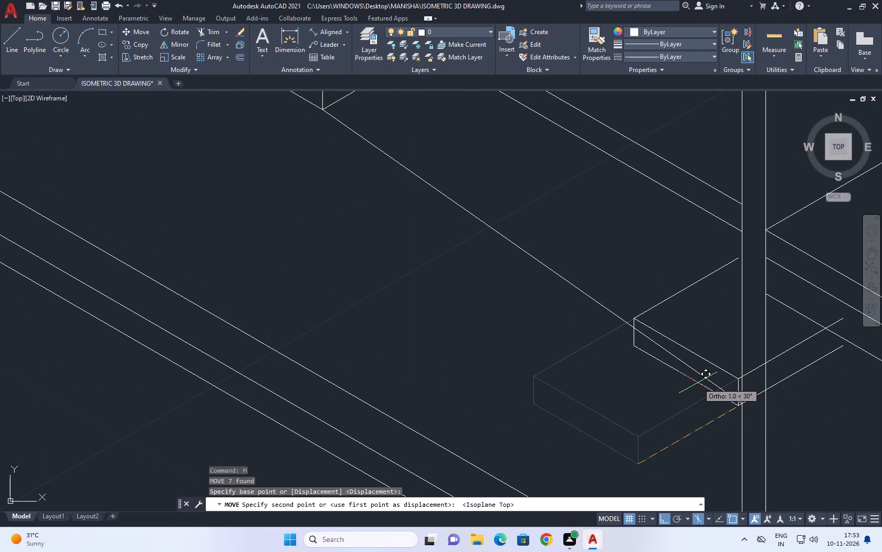
click(737, 404)
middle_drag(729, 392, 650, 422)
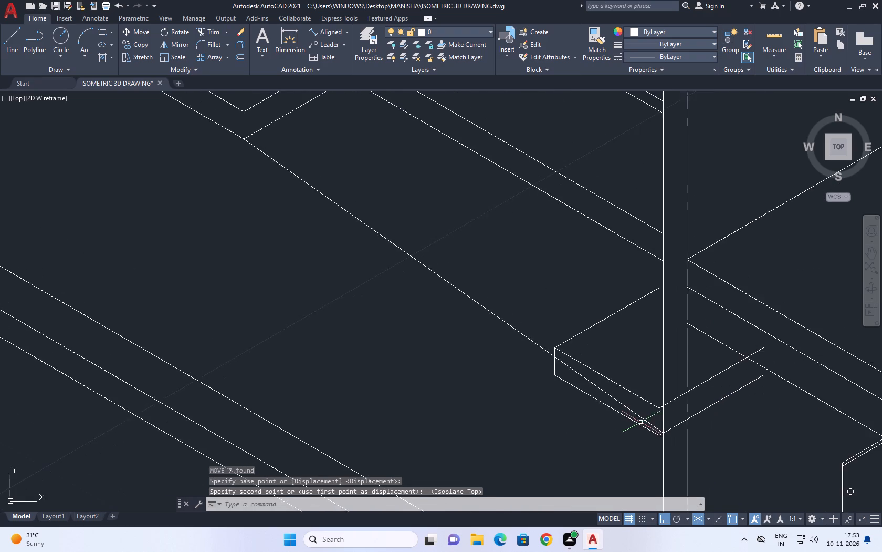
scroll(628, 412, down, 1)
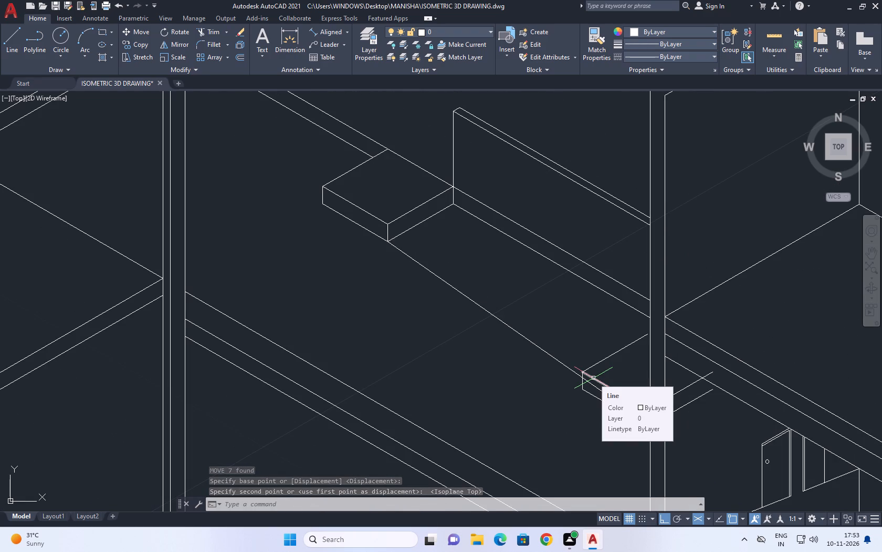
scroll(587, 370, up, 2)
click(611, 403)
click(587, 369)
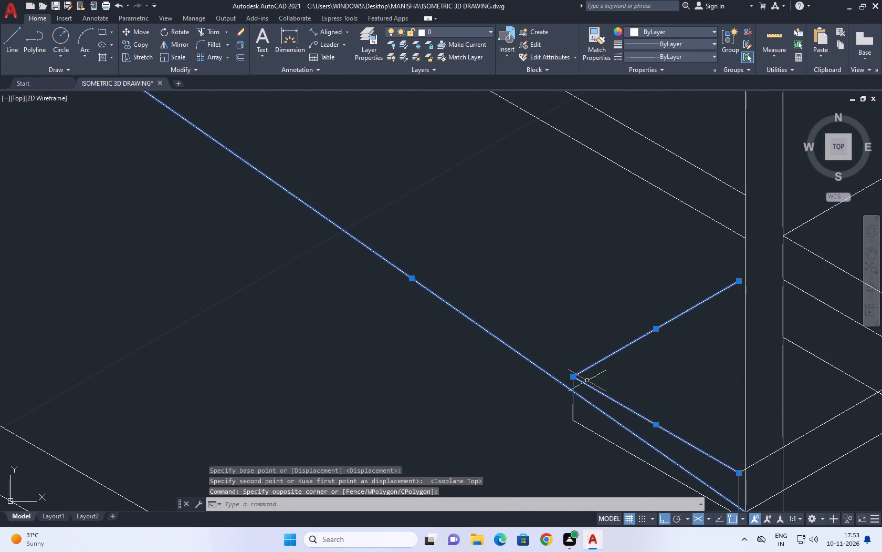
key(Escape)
Move the seven lines of the lower landing block so its top front corner meets the sloped line's lower end at the column.
click(599, 360)
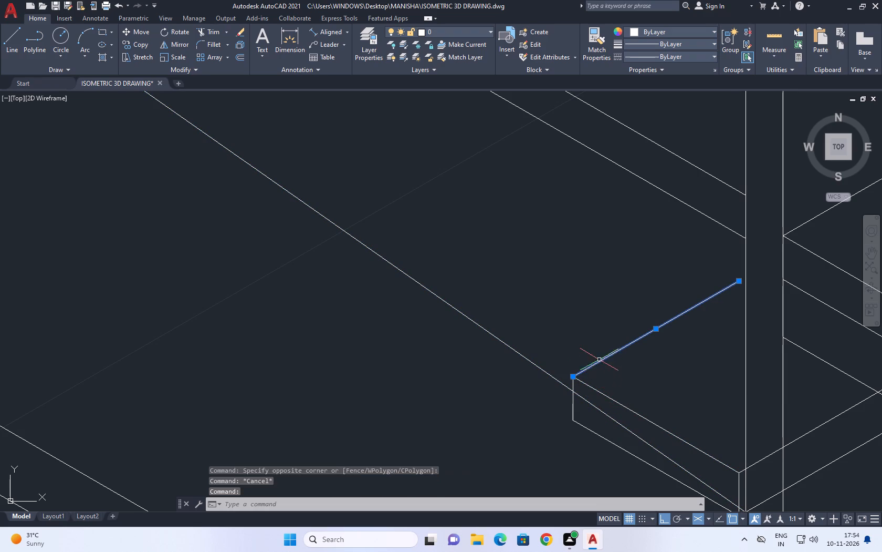
click(603, 396)
click(574, 385)
click(586, 426)
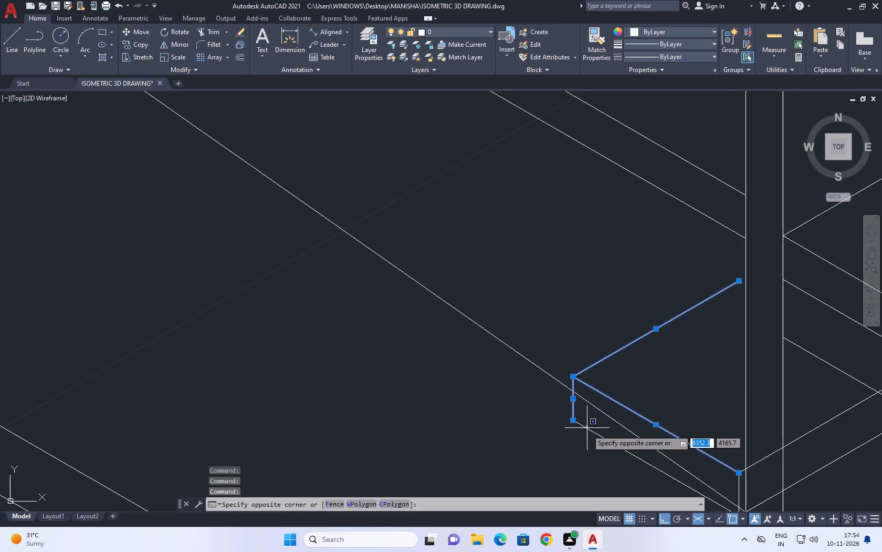
click(585, 433)
middle_drag(642, 453, 627, 347)
click(723, 376)
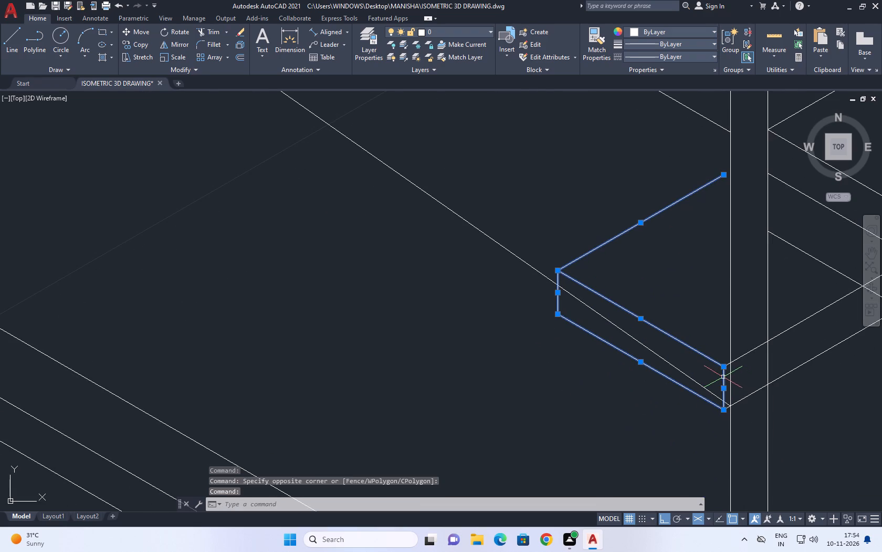
click(749, 353)
click(748, 405)
click(743, 394)
scroll(739, 391, down, 2)
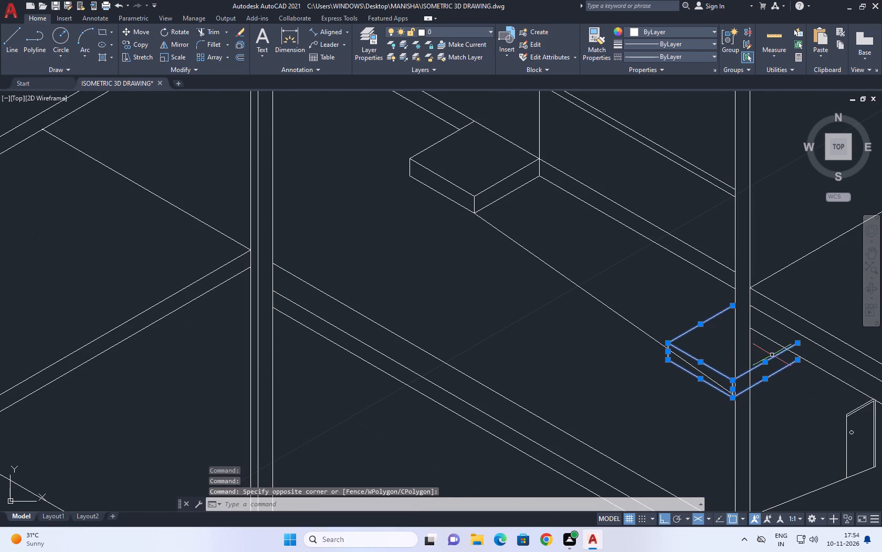
text(M)
key(space)
scroll(718, 374, up, 2)
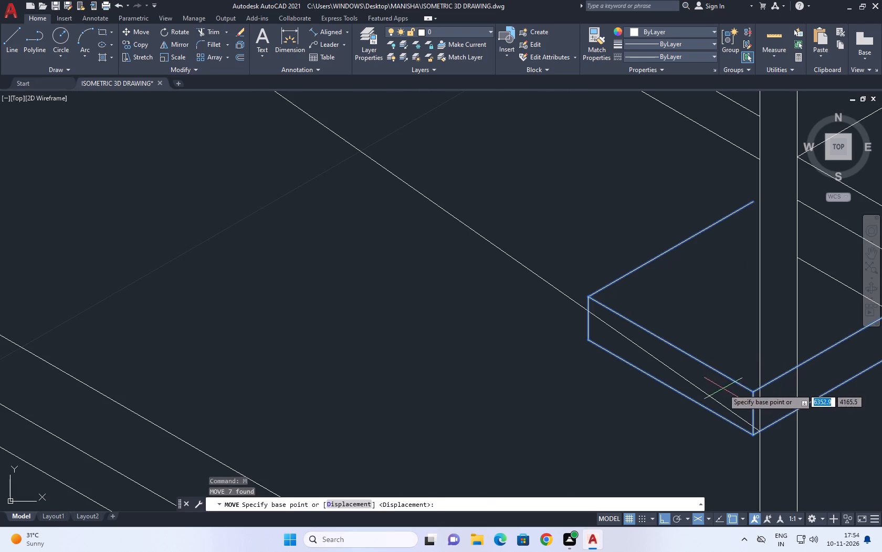
click(755, 391)
scroll(754, 393, down, 2)
scroll(755, 414, up, 2)
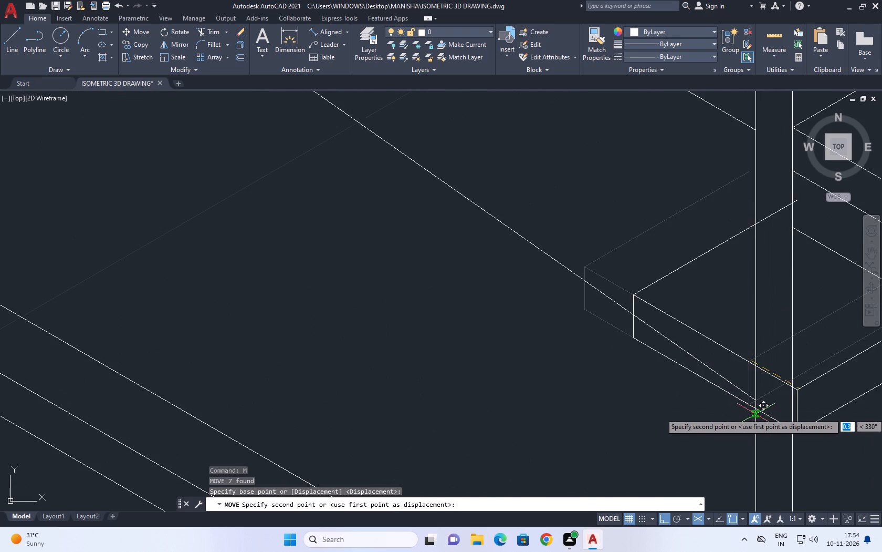
scroll(750, 402, up, 1)
click(755, 401)
Trim the lower landing's two side edges where they extend past the column's far edge.
scroll(711, 393, down, 2)
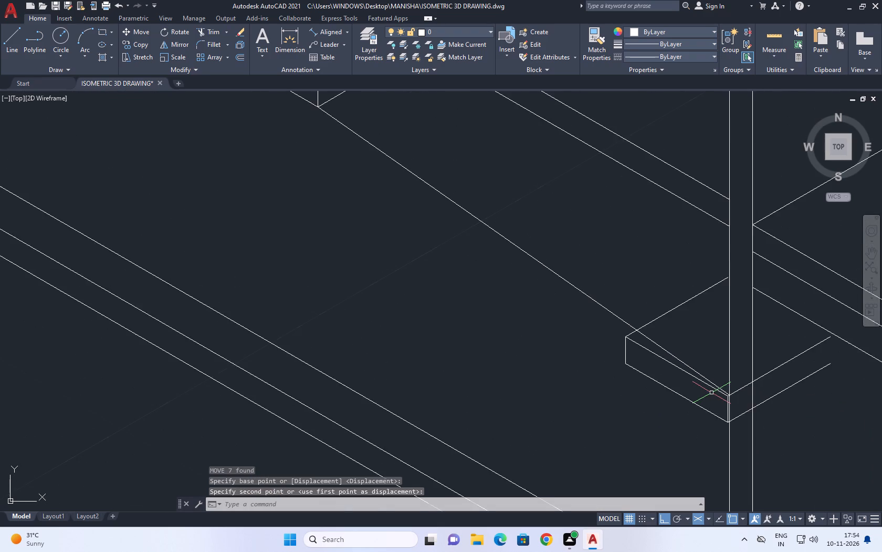
scroll(711, 393, down, 2)
middle_drag(713, 393, 718, 400)
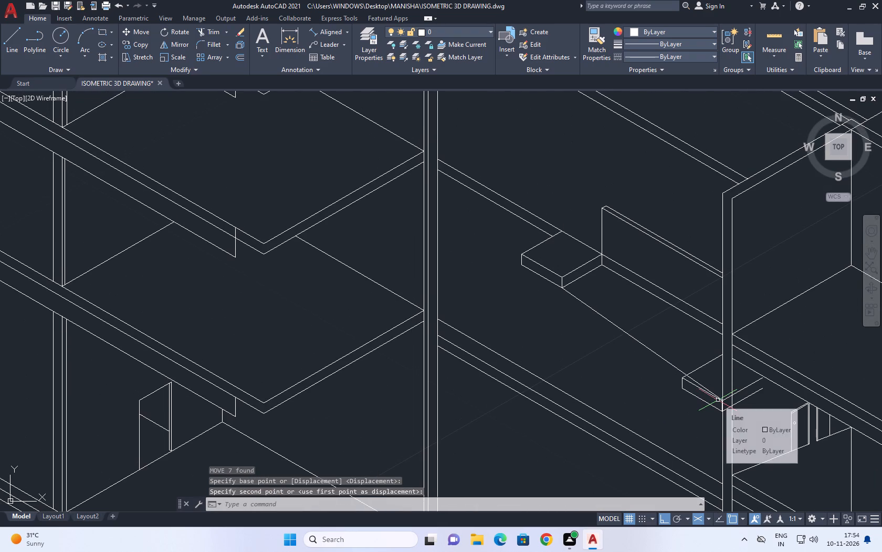
text(TR)
key(space)
scroll(751, 385, up, 3)
click(751, 373)
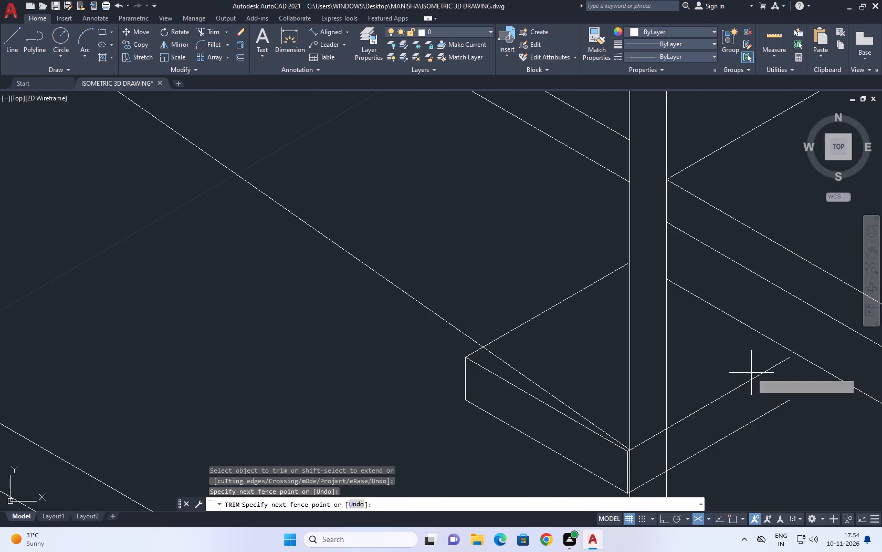
click(757, 459)
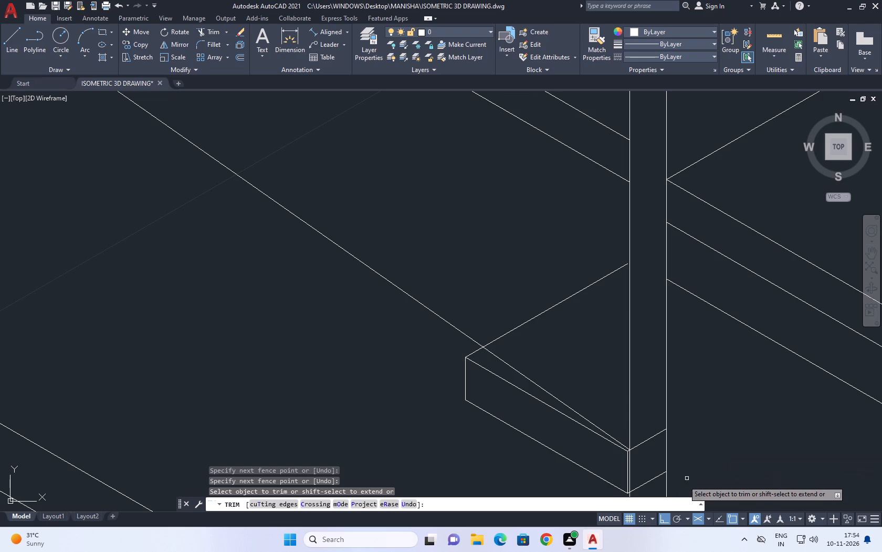
Trim the part of the sloped line that crosses the lower landing's top face.
scroll(644, 469, up, 1)
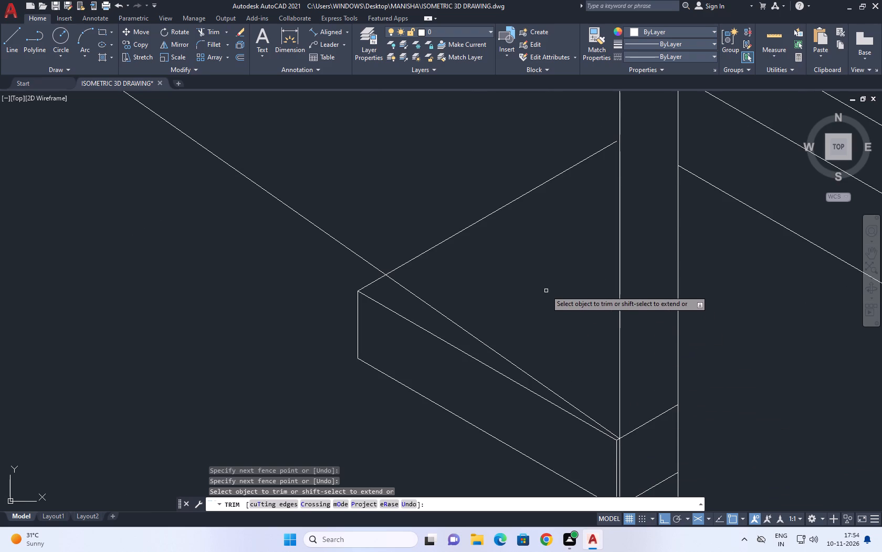
middle_drag(487, 238, 501, 270)
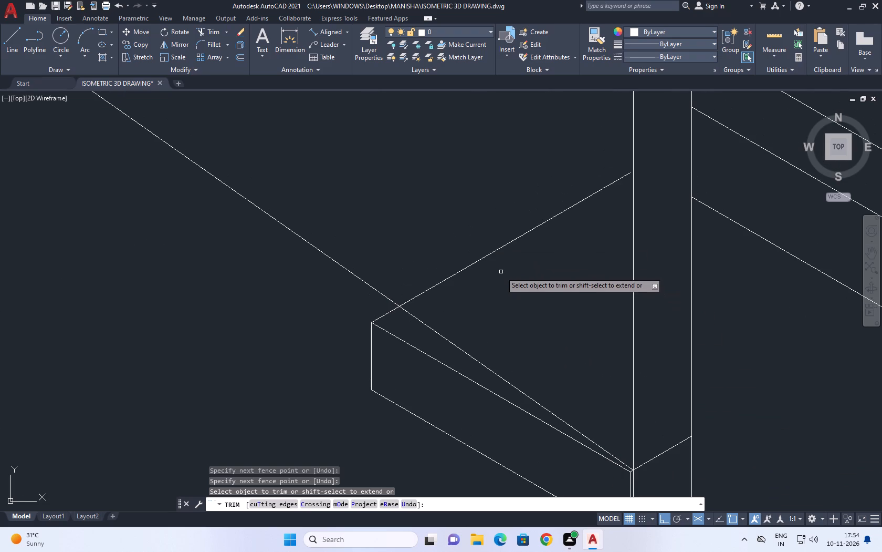
click(459, 347)
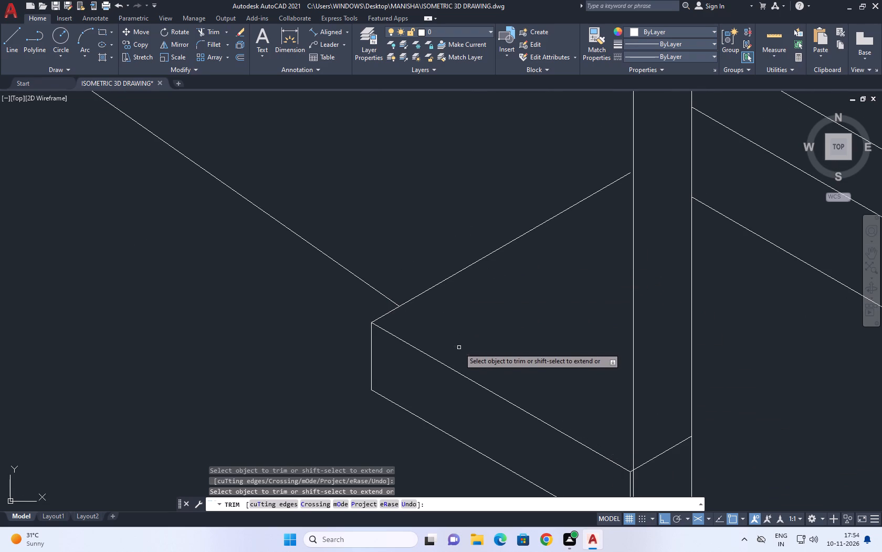
Trim away the lower landing's vertical front corner edge and the side edge portions inside the column.
scroll(458, 323, down, 5)
scroll(465, 315, up, 2)
scroll(492, 364, up, 2)
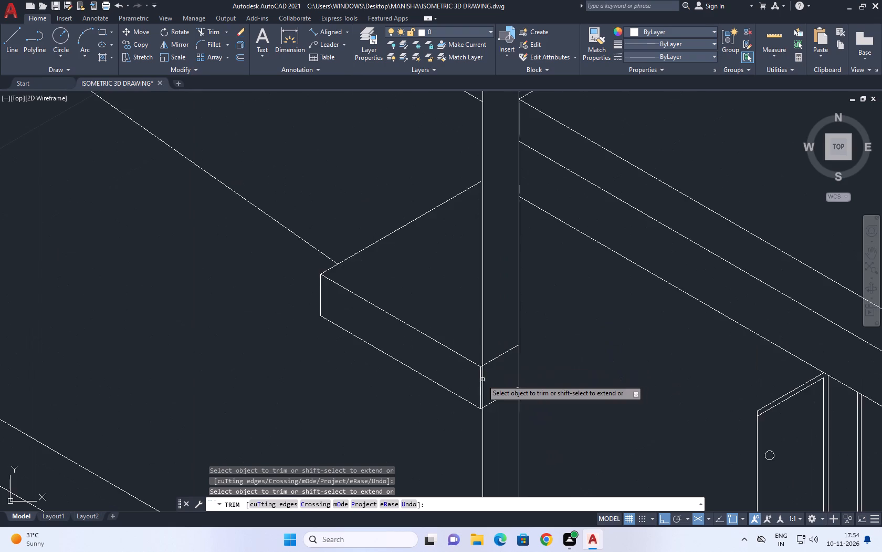
scroll(482, 380, up, 1)
click(479, 376)
click(507, 337)
drag(510, 423, 510, 428)
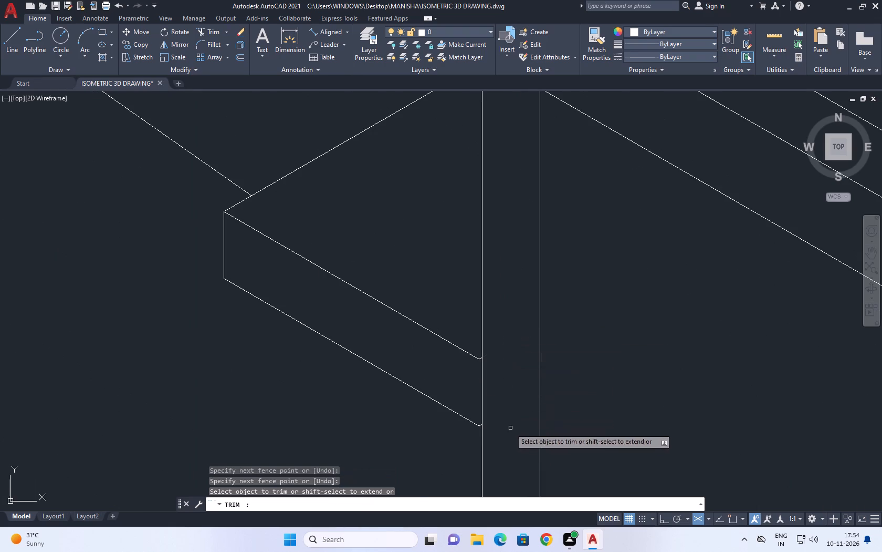
drag(510, 428, 511, 428)
right_drag(590, 361, 592, 376)
click(634, 242)
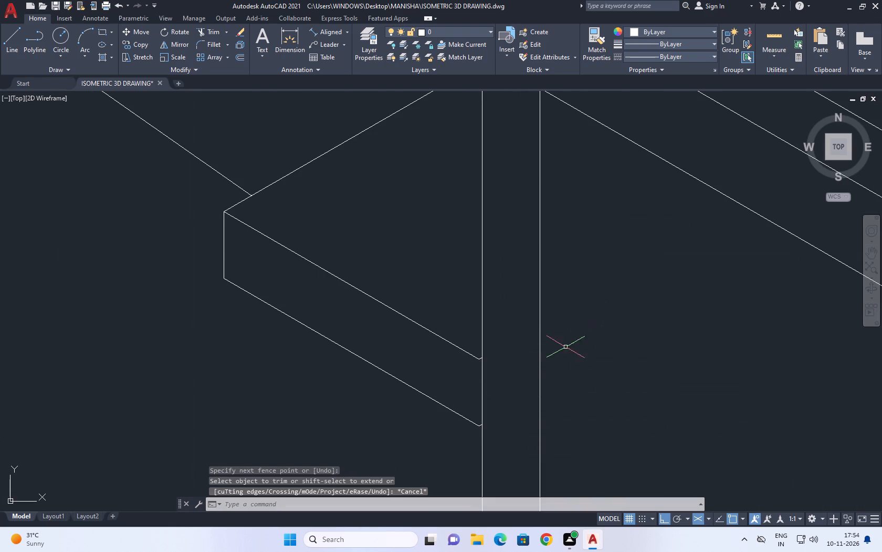
Erase the two tiny leftover edge stubs between the lower landing's front corner and the column.
middle_drag(467, 357, 500, 321)
scroll(501, 303, up, 1)
click(499, 293)
scroll(533, 411, down, 1)
click(561, 466)
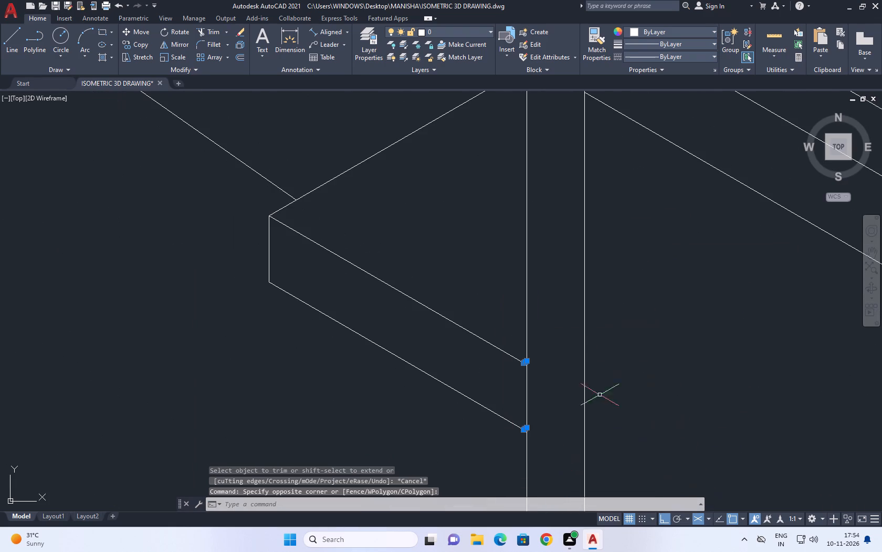
right_click(598, 345)
click(636, 166)
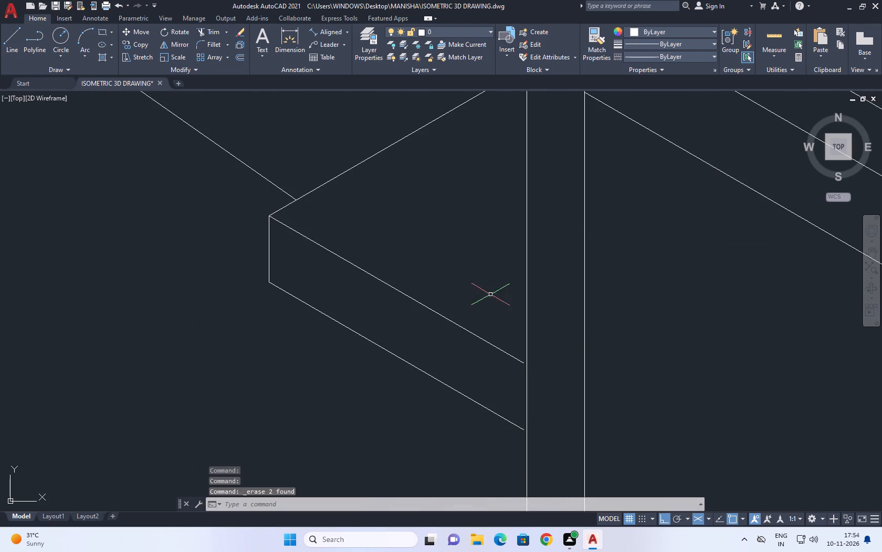
Extend the lower landing's top and bottom front edges to the column's near edge.
middle_drag(490, 297, 522, 323)
scroll(529, 328, down, 1)
key(e)
key(x)
key(space)
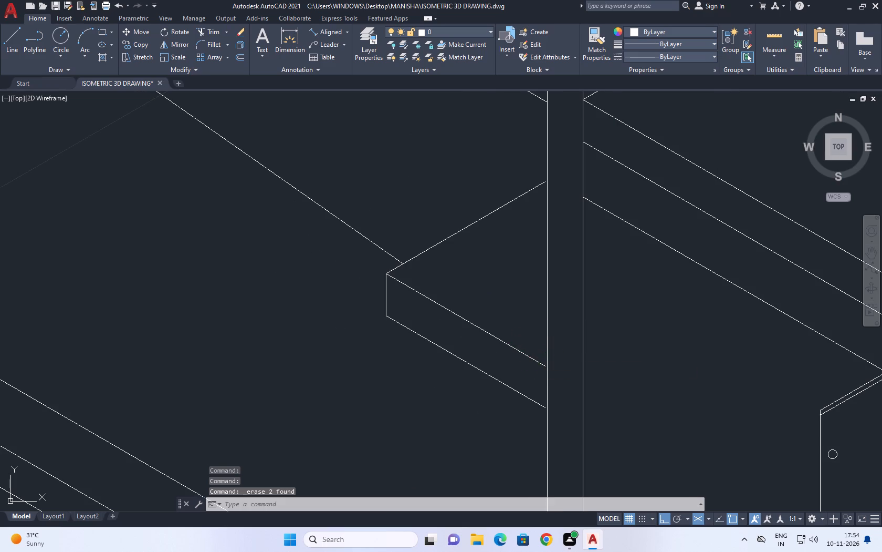
click(526, 331)
click(515, 408)
key(Escape)
Stretch the lower end of the sloped stair line to the lower landing's top front corner.
scroll(475, 335, down, 2)
click(433, 289)
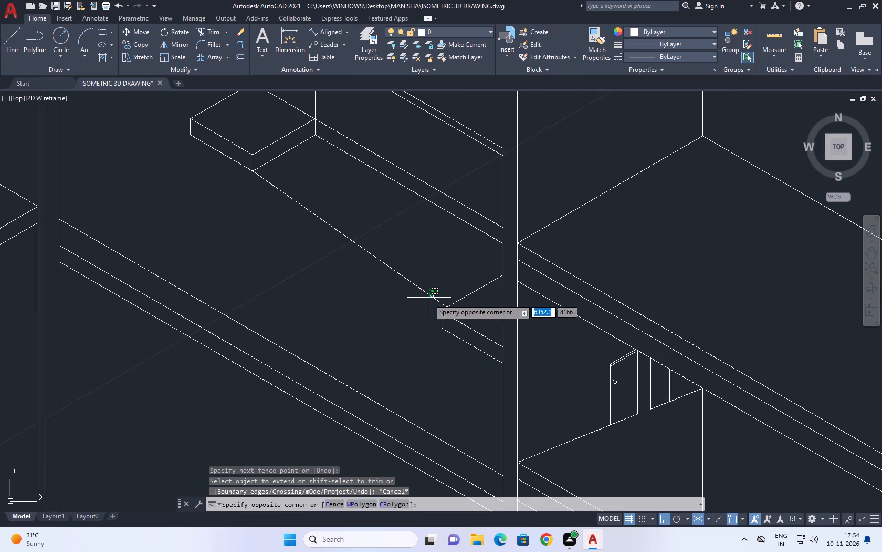
click(424, 302)
scroll(427, 308, up, 2)
click(472, 310)
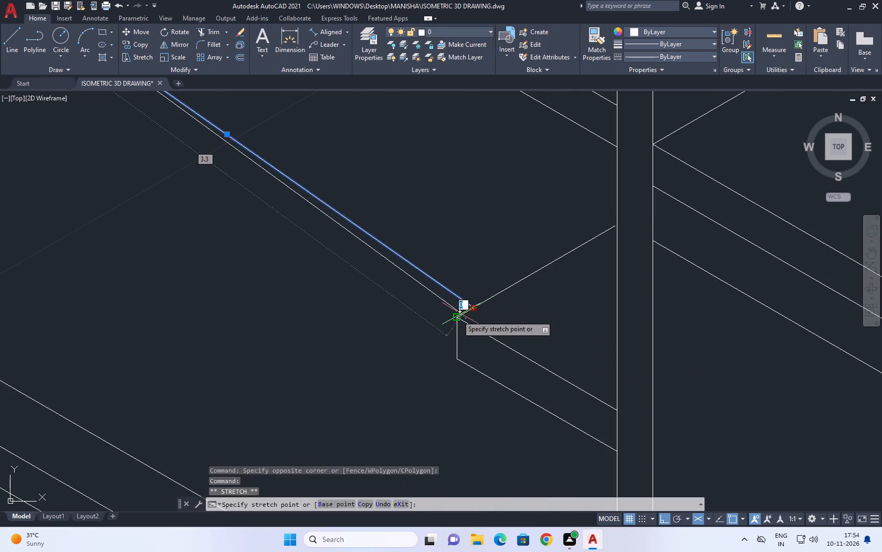
click(453, 317)
scroll(469, 313, down, 3)
key(Escape)
Draw a second sloped line from the upper landing's lower inner corner, below the wall panel, to the lower landing's top side edge.
middle_drag(409, 258, 433, 290)
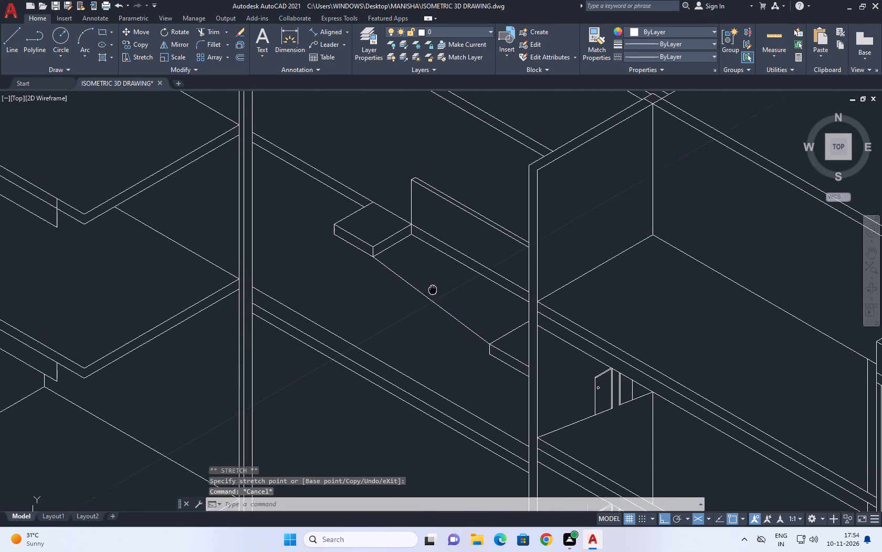
middle_drag(433, 290, 436, 322)
key(l)
key(space)
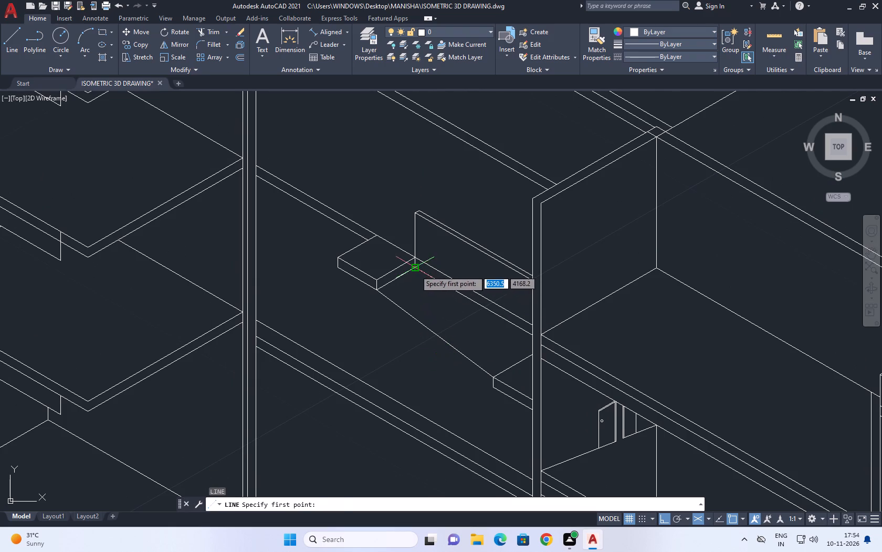
click(414, 270)
scroll(510, 359, up, 2)
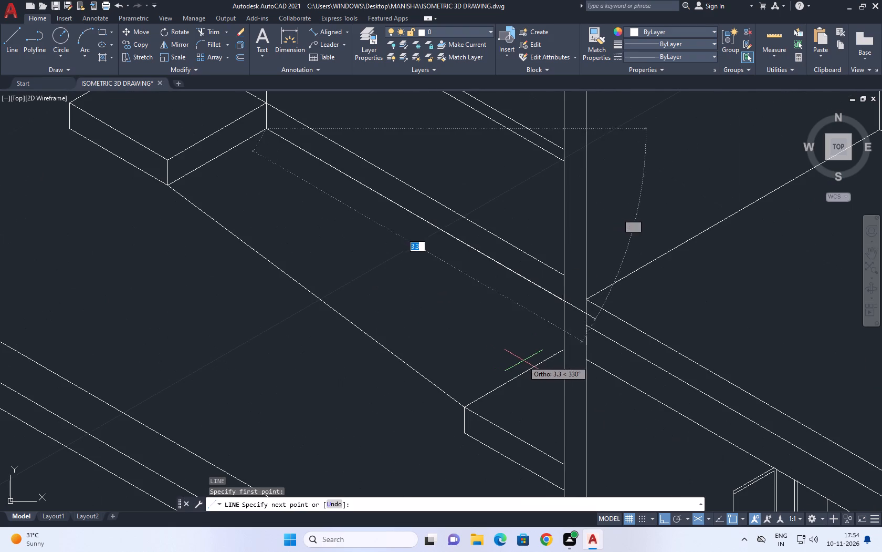
click(527, 364)
key(Escape)
scroll(544, 356, down, 1)
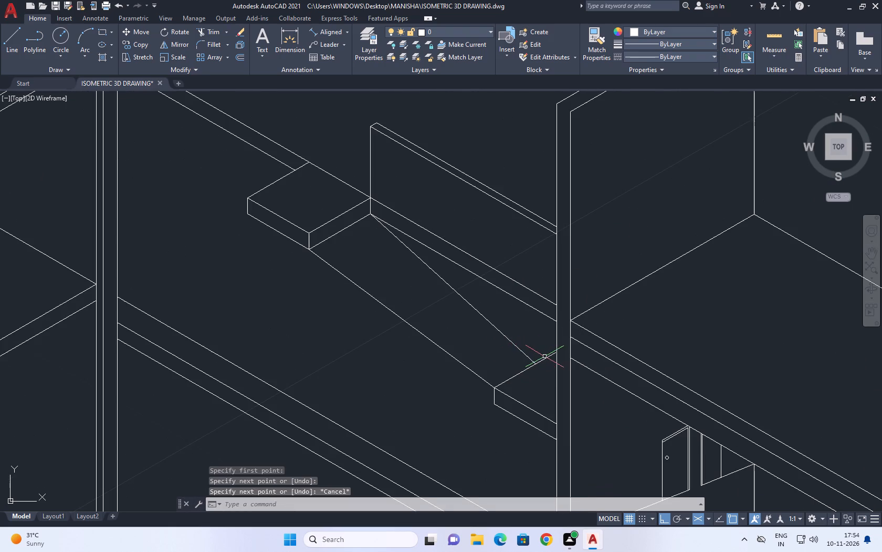
Stretch the second sloped line's lower end along the lower landing's top side edge, closer to the column.
scroll(541, 361, up, 2)
click(517, 321)
click(477, 339)
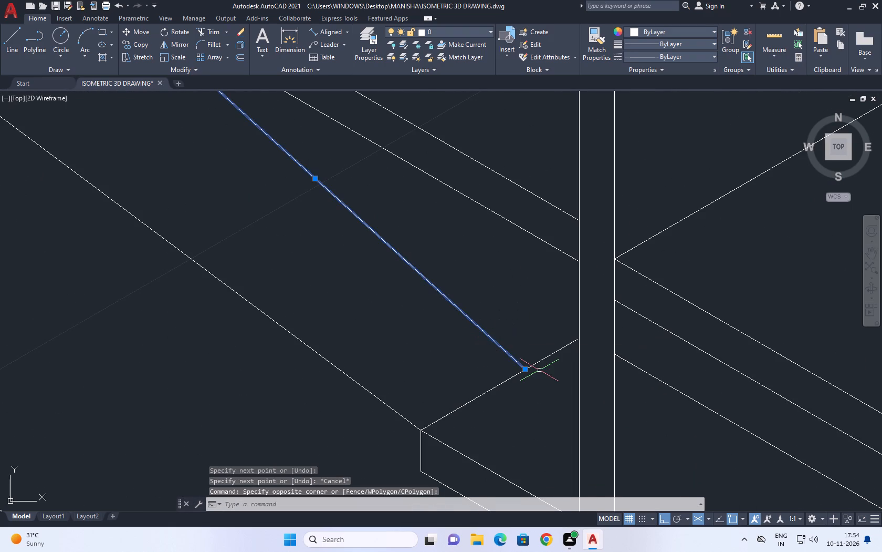
scroll(528, 375, down, 2)
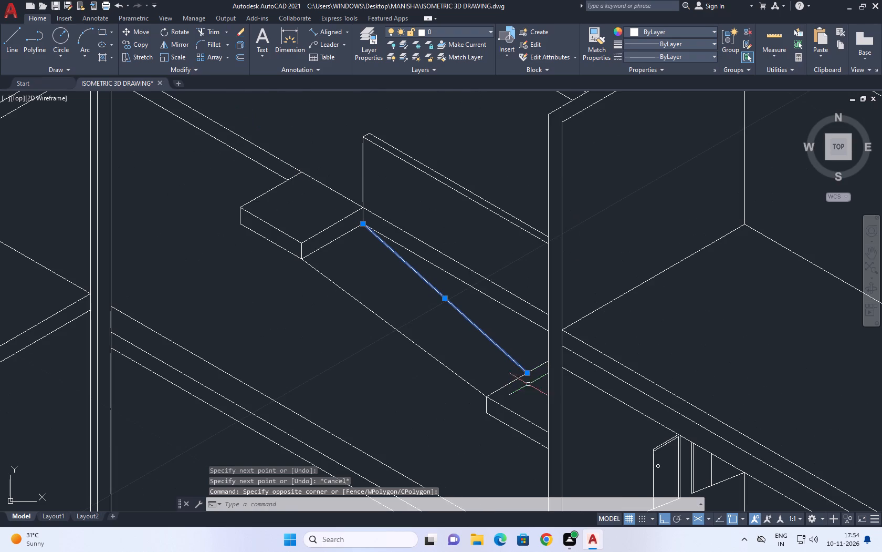
middle_drag(508, 377, 508, 417)
scroll(514, 416, up, 1)
click(534, 412)
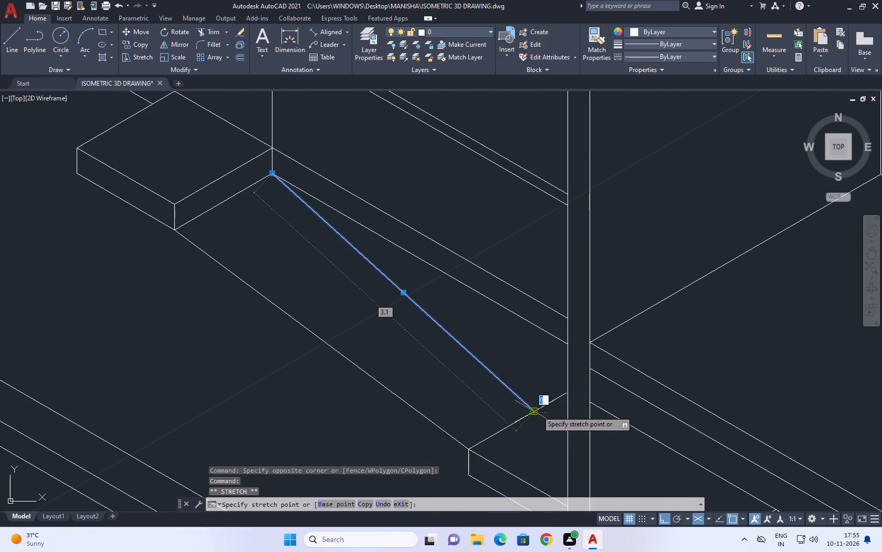
click(551, 399)
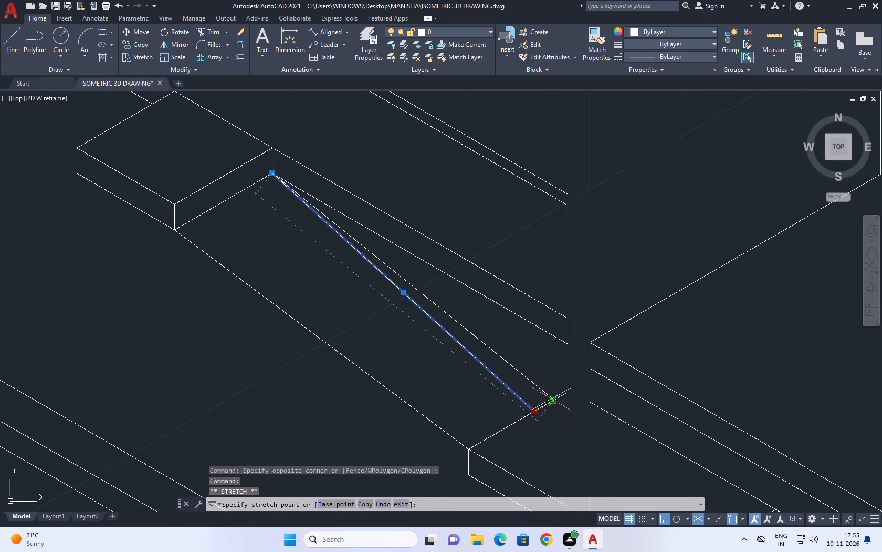
scroll(537, 391, up, 2)
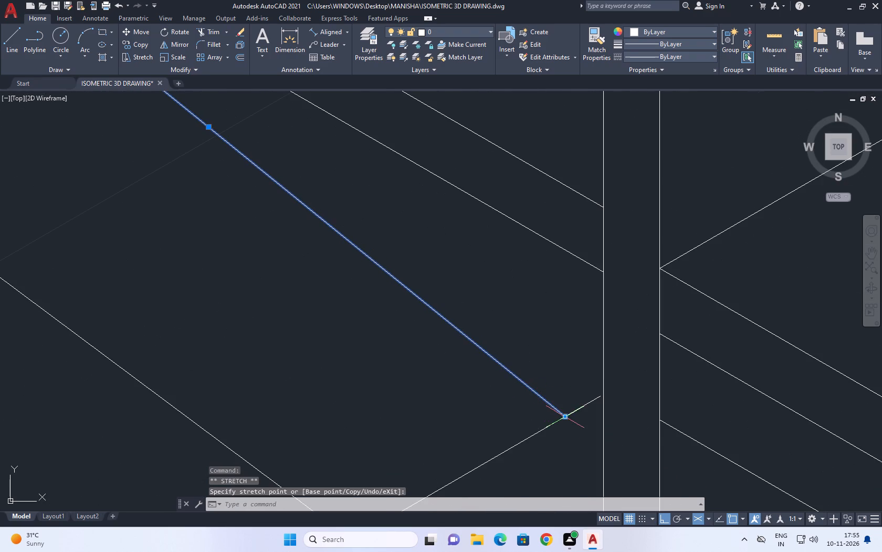
click(564, 417)
click(582, 406)
scroll(552, 388, down, 5)
key(Escape)
Trim the short piece of the lower landing's top side edge between the second sloped line and the column.
scroll(554, 391, up, 2)
middle_drag(552, 393, 553, 401)
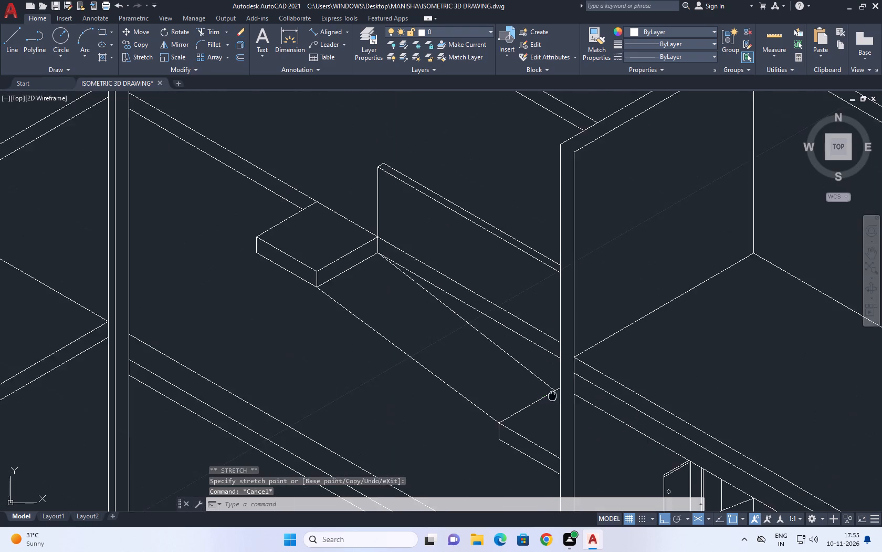
middle_drag(553, 401, 554, 405)
key(t)
key(r)
key(space)
scroll(558, 405, up, 2)
click(562, 393)
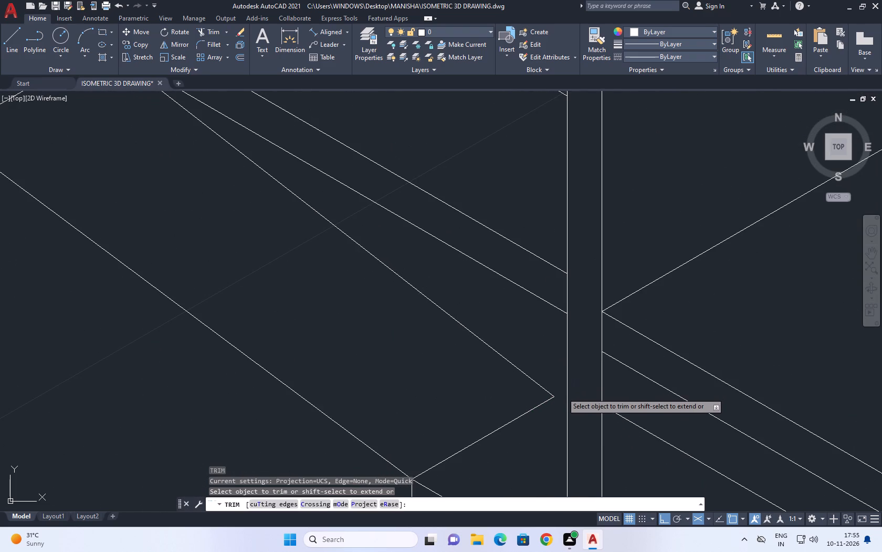
scroll(561, 370, down, 2)
key(Escape)
middle_click(553, 395)
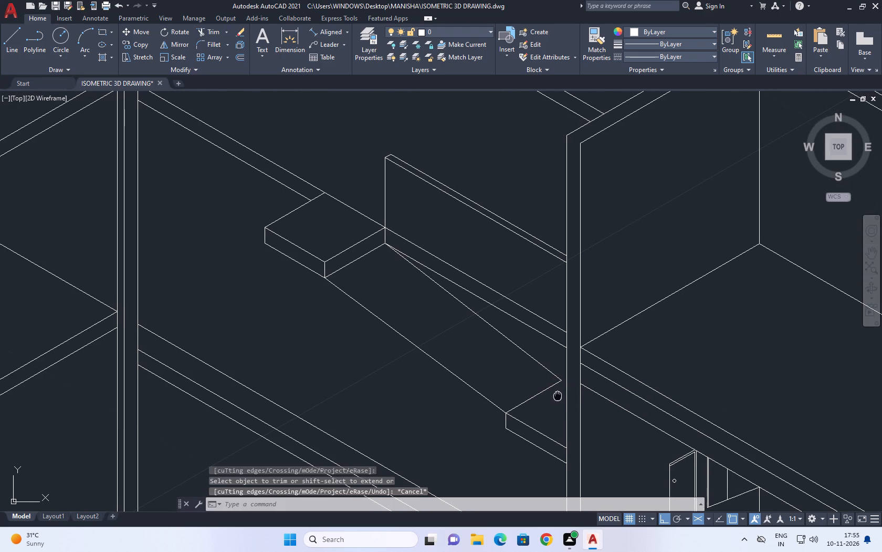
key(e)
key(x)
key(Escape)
Draw the lower landing's rear top edge from the second sloped line's lower end, running past the column.
key(l)
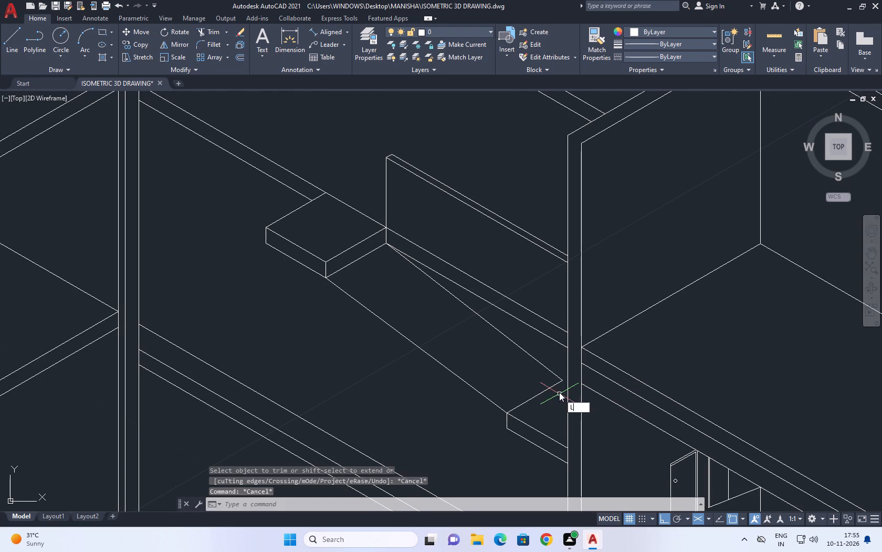
key(space)
scroll(559, 385, up, 1)
click(562, 379)
click(600, 411)
key(Escape)
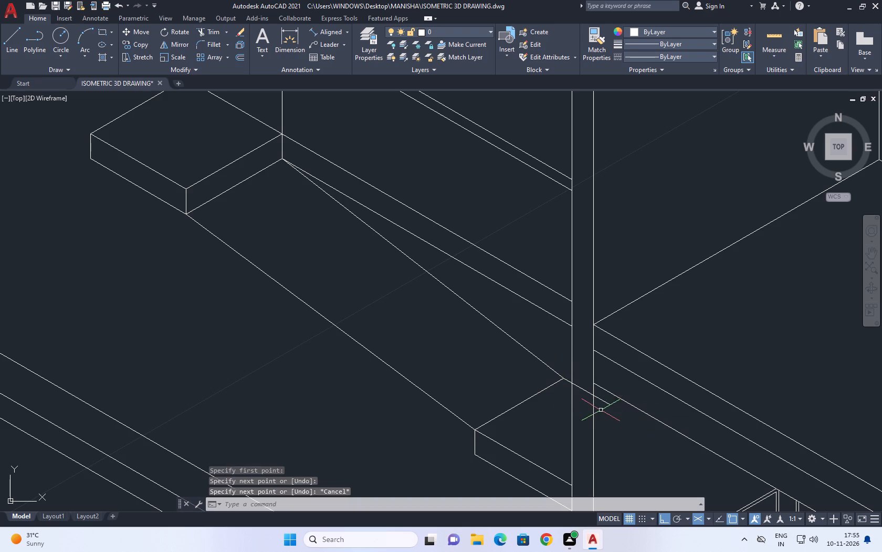
Trim the new rear top edge where it crosses the column and remove the leftover piece beyond it.
text(TR)
key(space)
click(583, 387)
click(581, 397)
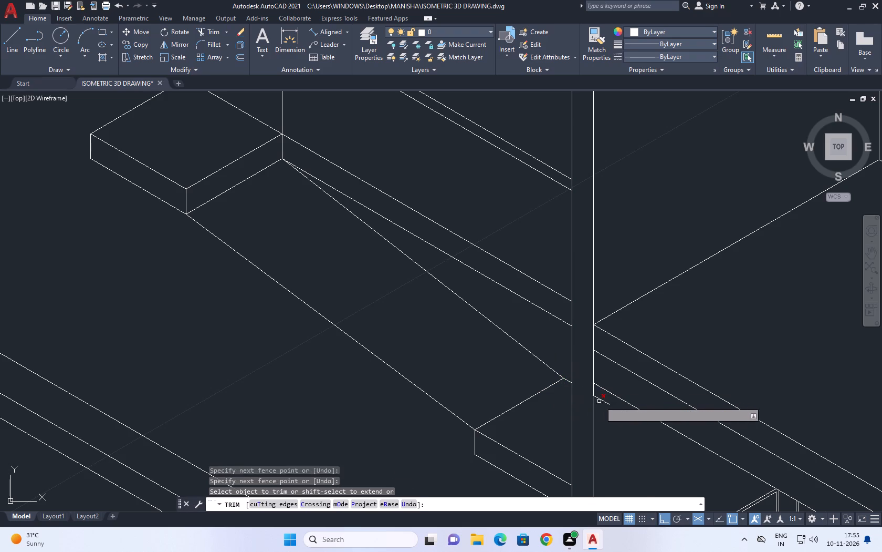
click(601, 402)
key(Escape)
Draw a 30° line from the first sloped line, just below and parallel to the upper landing's bottom edge, past the second sloped line.
scroll(582, 368, down, 2)
middle_drag(553, 410, 600, 386)
scroll(431, 232, up, 1)
middle_drag(563, 303, 530, 330)
text(L)
key(space)
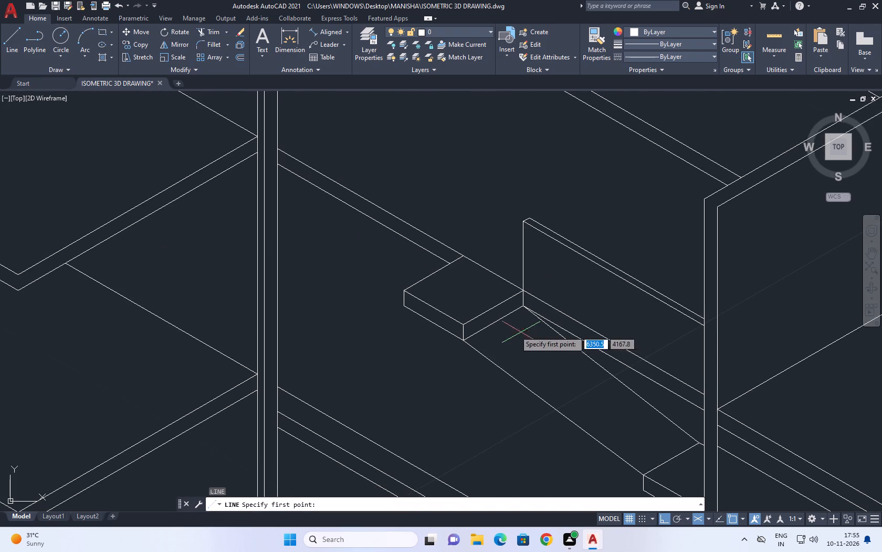
scroll(494, 323, up, 2)
click(425, 375)
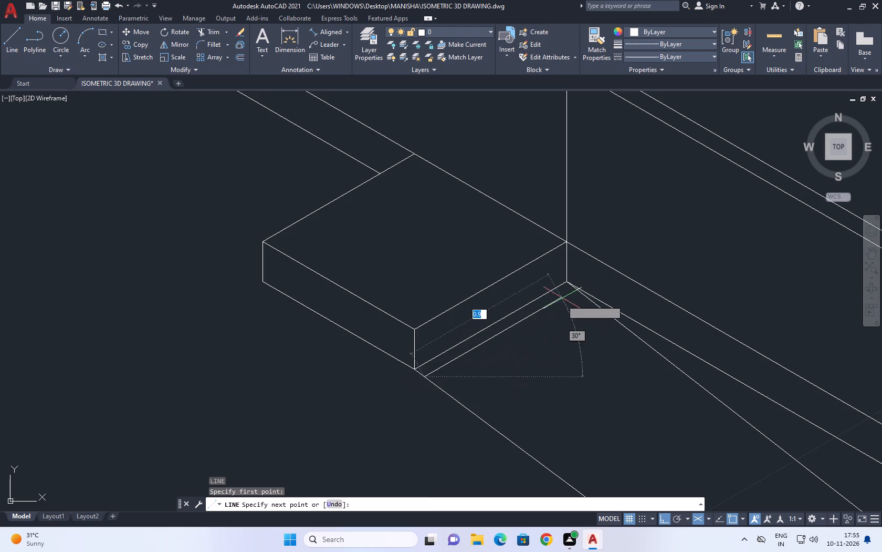
scroll(572, 290, up, 2)
click(603, 276)
key(Escape)
Trim the part of the new parallel line that extends beyond the second sloped line.
middle_drag(458, 366, 482, 343)
key(r)
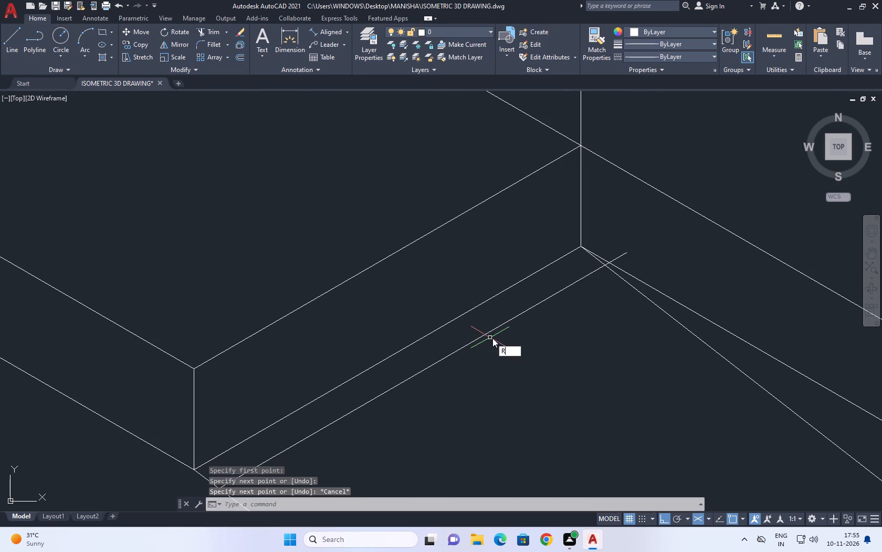
key(Escape)
key(t)
key(r)
key(space)
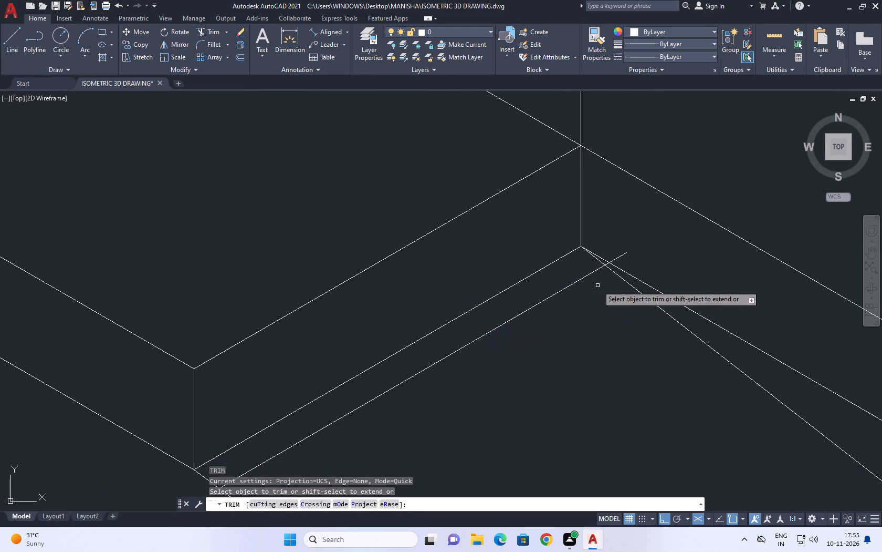
scroll(607, 273, up, 2)
click(602, 250)
click(622, 235)
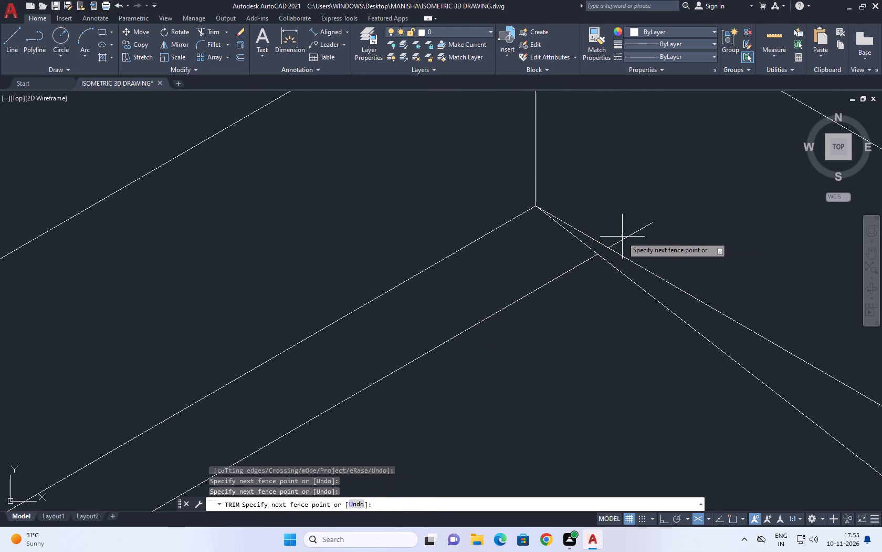
click(634, 243)
scroll(638, 234, down, 5)
key(Escape)
Copy the short parallel line twice from its lower end, once about 0.2 along 330° and once straight down.
click(572, 280)
click(566, 273)
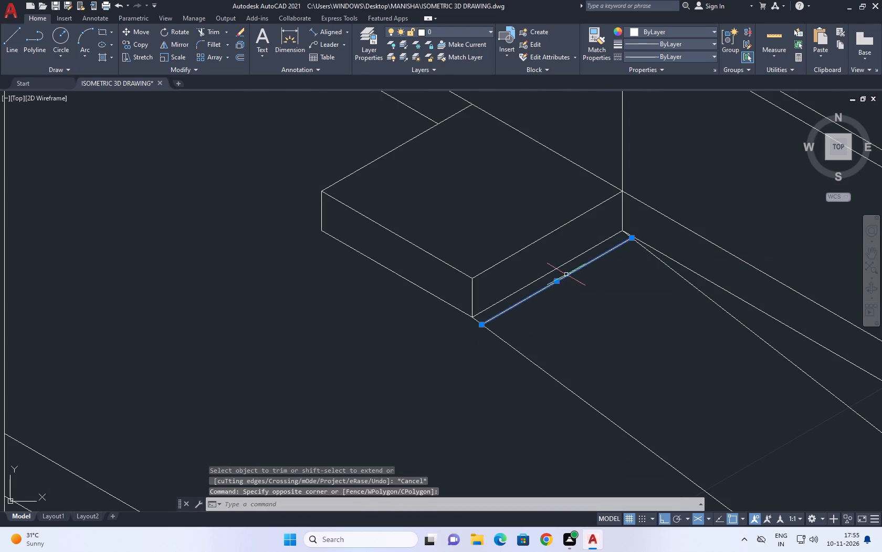
middle_drag(580, 292, 592, 302)
key(c)
text(O)
key(space)
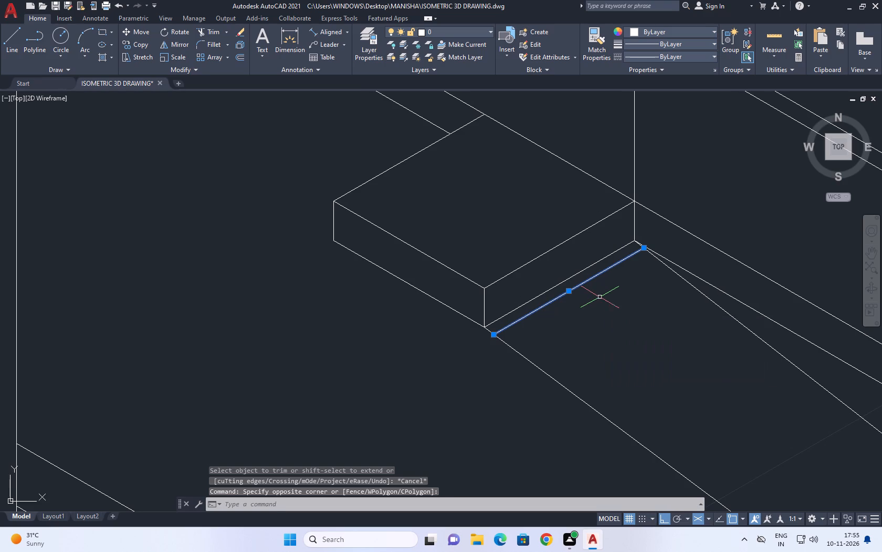
scroll(497, 339, up, 1)
click(492, 333)
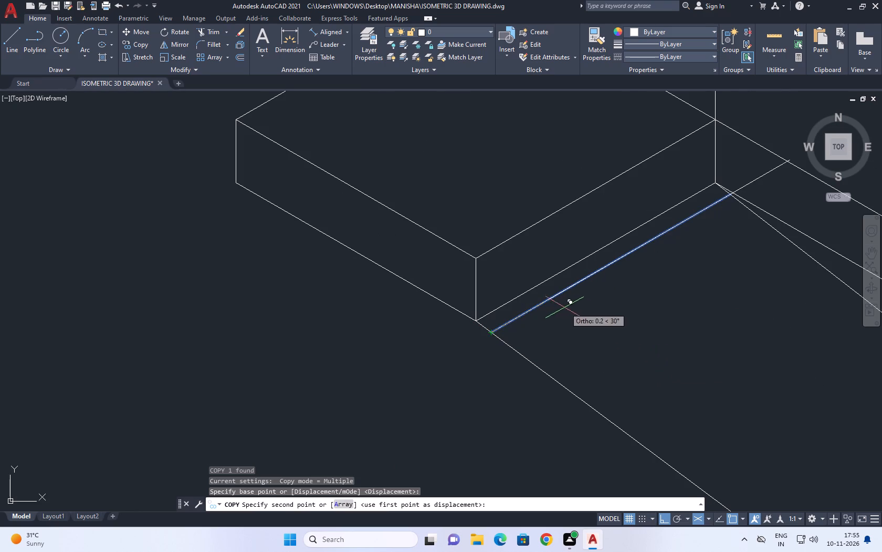
click(561, 343)
scroll(530, 369, up, 2)
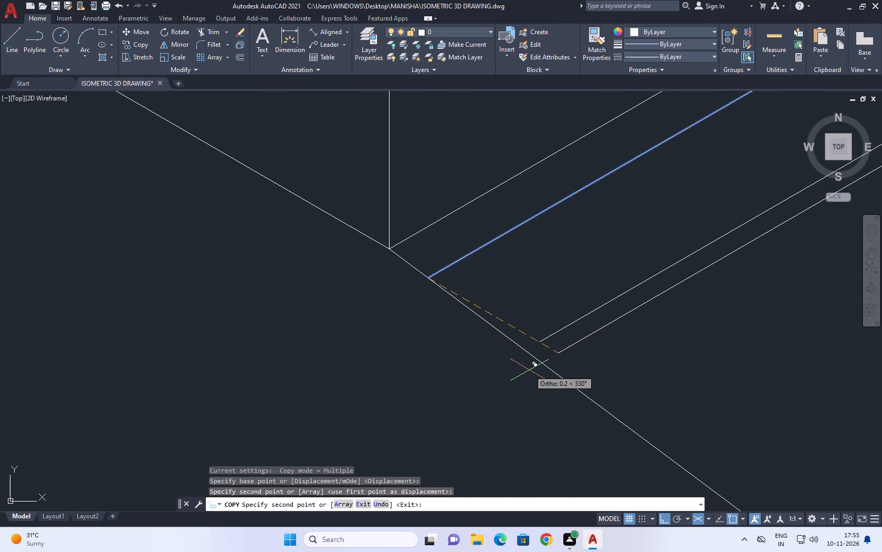
key(F5)
click(527, 367)
key(Escape)
Move the copy that was offset along 330° straight up a short distance.
scroll(456, 342, down, 2)
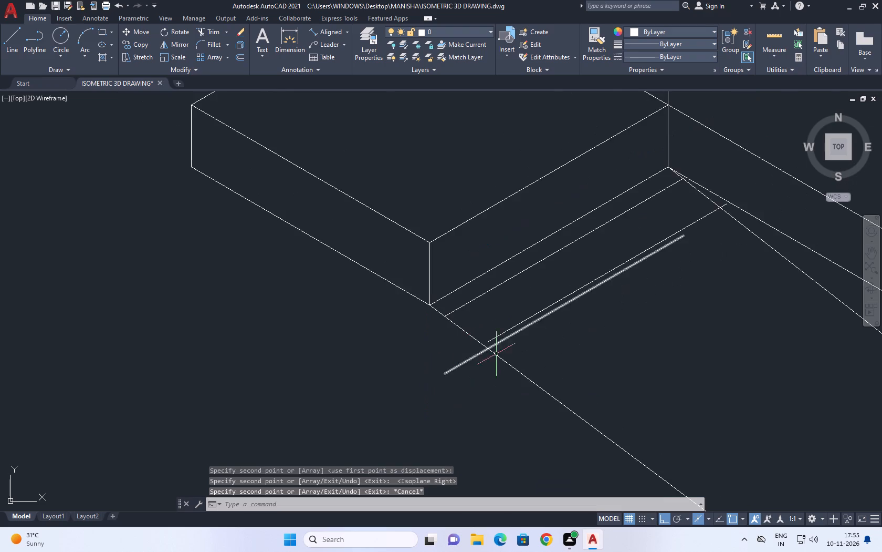
scroll(507, 330, up, 1)
click(506, 332)
middle_drag(492, 309, 493, 324)
key(m)
key(space)
click(500, 345)
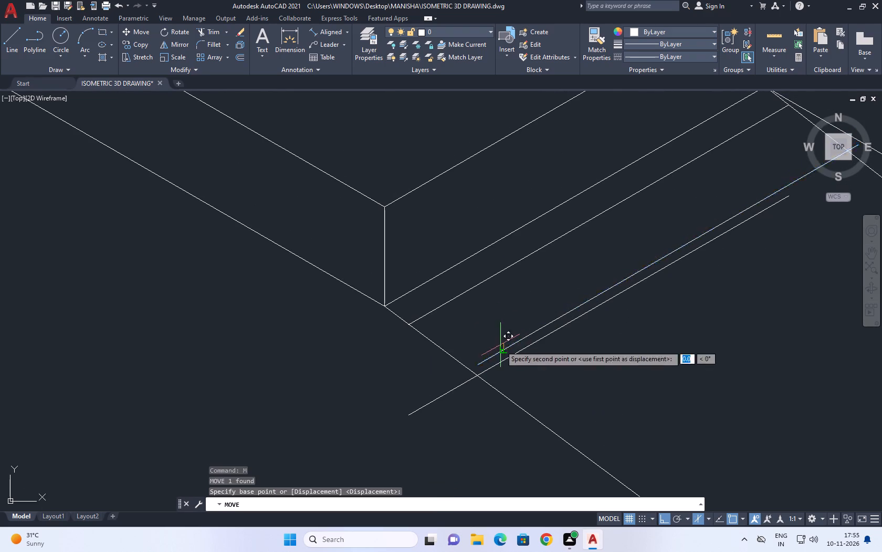
click(492, 320)
scroll(466, 325, down, 3)
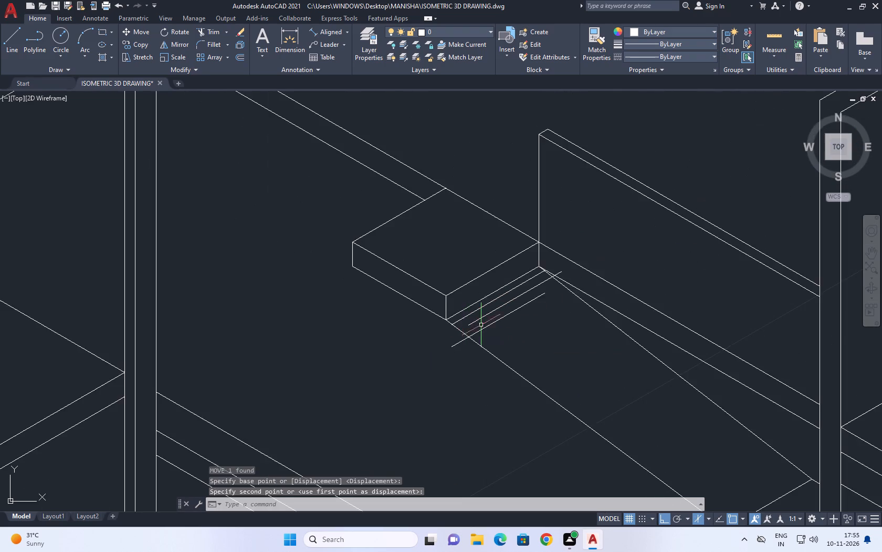
Trim the end of the moved copy where it extends beyond the second sloped line.
middle_drag(545, 300, 531, 322)
key(t)
scroll(531, 322, up, 1)
text(R)
key(space)
scroll(547, 282, up, 3)
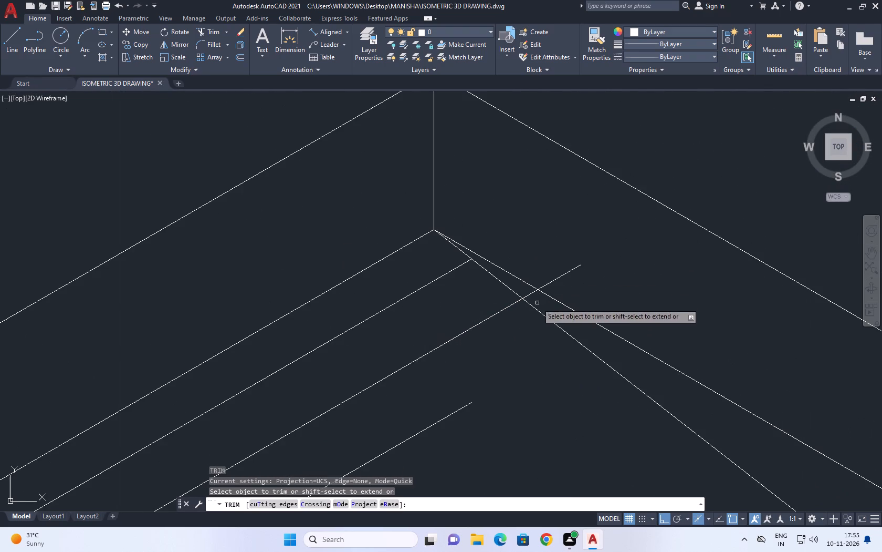
click(532, 293)
click(548, 283)
scroll(565, 274, down, 2)
key(Escape)
Draw a step outline from the first parallel line's lower end to the lowest copy, dropping vertically past the sloped line.
middle_drag(355, 401, 408, 362)
key(l)
key(space)
scroll(351, 361, up, 1)
click(342, 366)
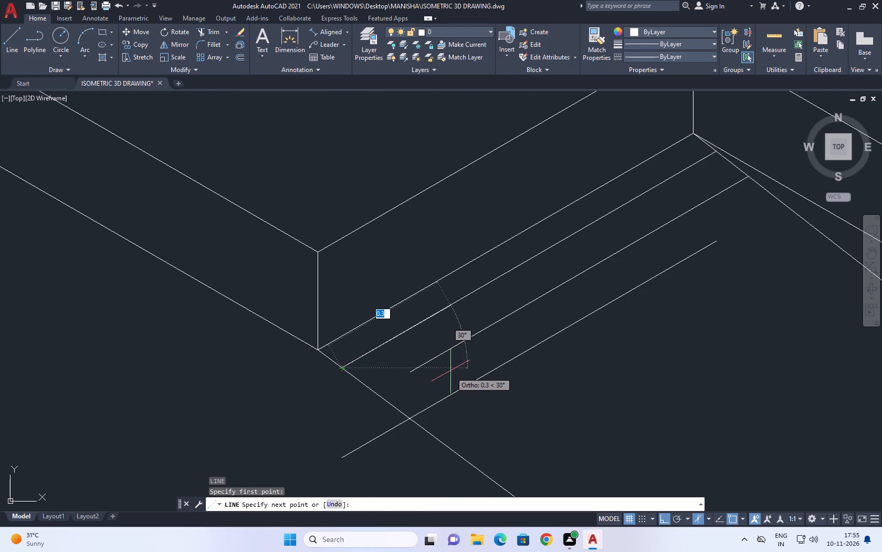
key(F8)
key(F8)
key(F5)
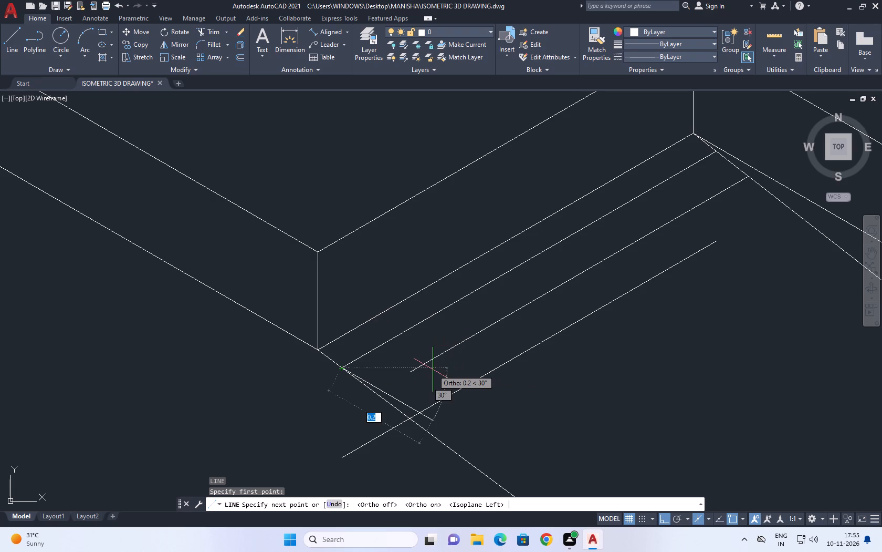
middle_drag(446, 385, 465, 346)
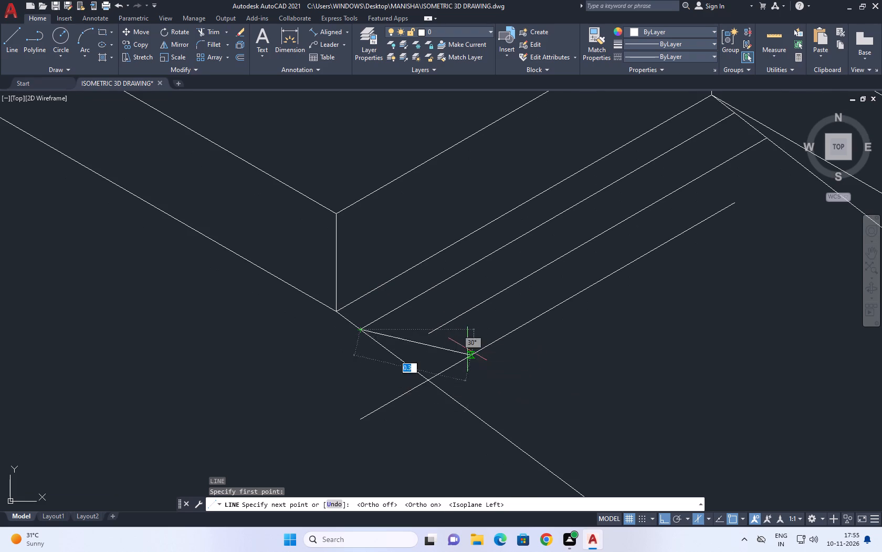
click(461, 359)
scroll(462, 360, up, 2)
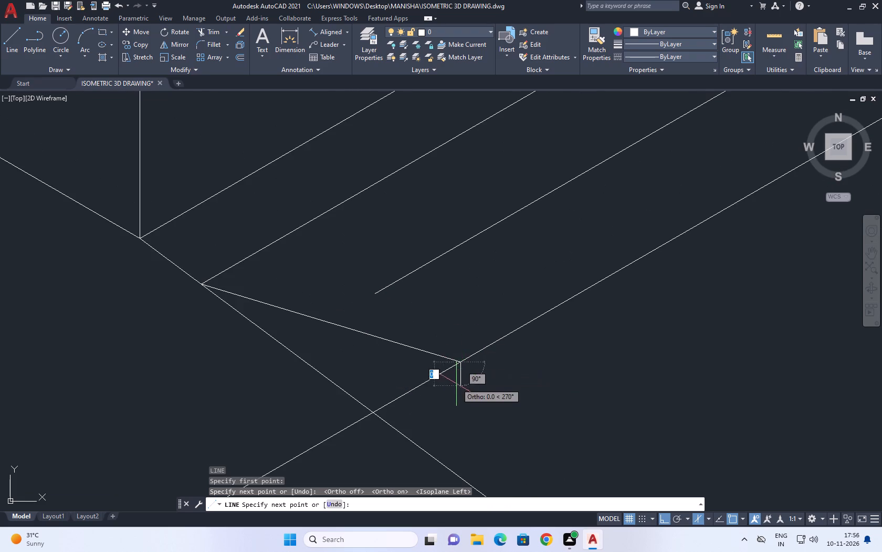
scroll(456, 385, down, 2)
middle_drag(467, 408, 479, 354)
click(462, 400)
key(Escape)
Stretch the lowest parallel line's lower end back to the top corner of the vertical drop in the step outline.
click(419, 364)
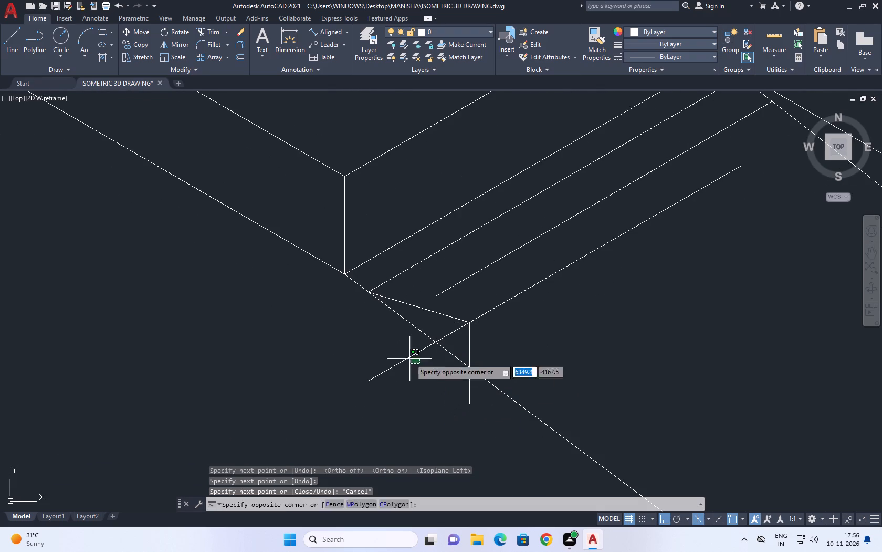
click(394, 347)
drag(370, 381, 378, 375)
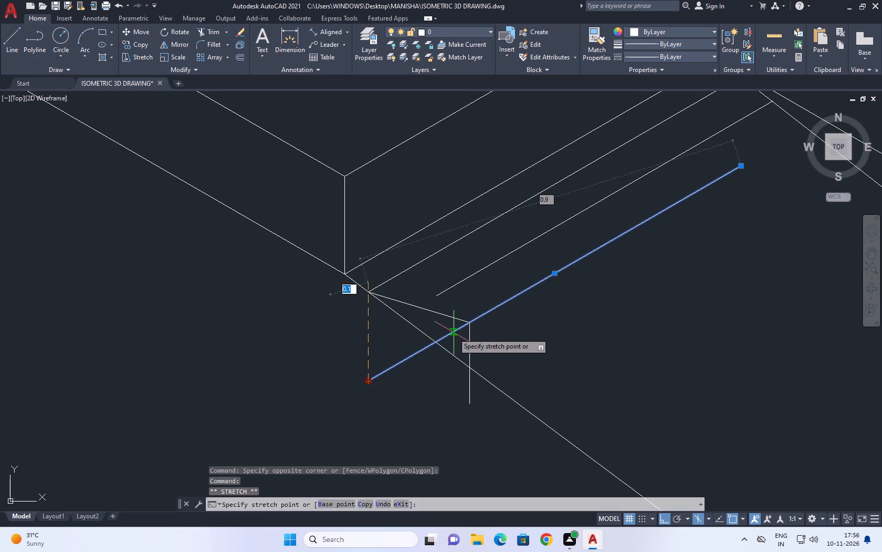
click(467, 322)
scroll(459, 334, down, 2)
key(Escape)
middle_drag(569, 274, 569, 280)
Extend the middle parallel line's lower end to the slanted outline and the lowest line's upper end to the second sloped line.
key(space)
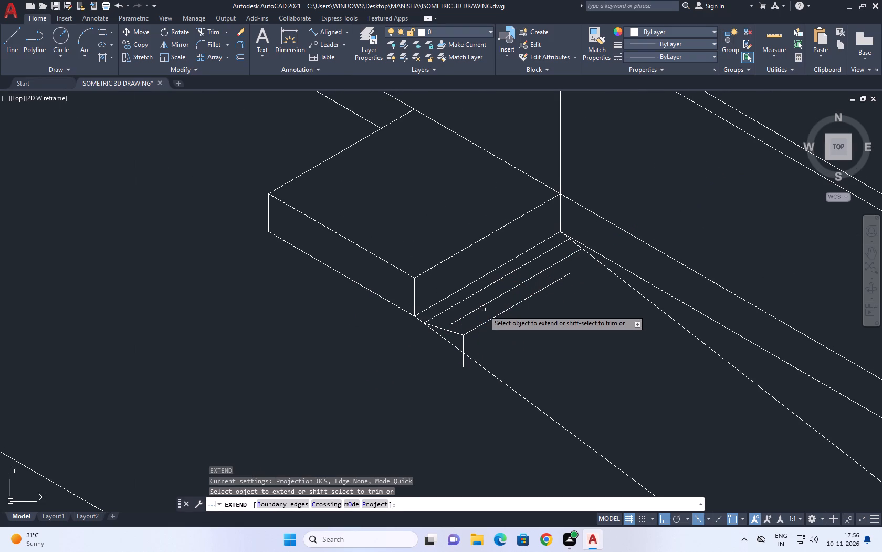
click(478, 306)
click(550, 289)
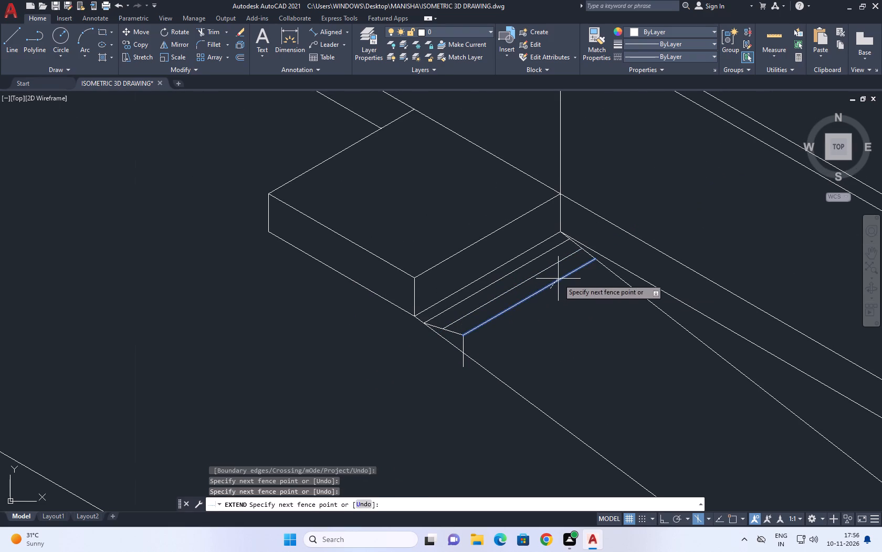
click(559, 278)
key(Escape)
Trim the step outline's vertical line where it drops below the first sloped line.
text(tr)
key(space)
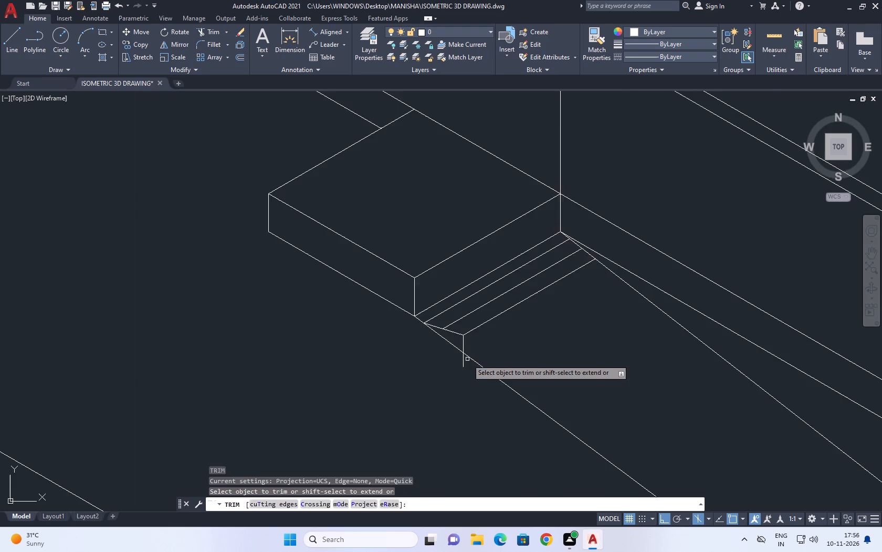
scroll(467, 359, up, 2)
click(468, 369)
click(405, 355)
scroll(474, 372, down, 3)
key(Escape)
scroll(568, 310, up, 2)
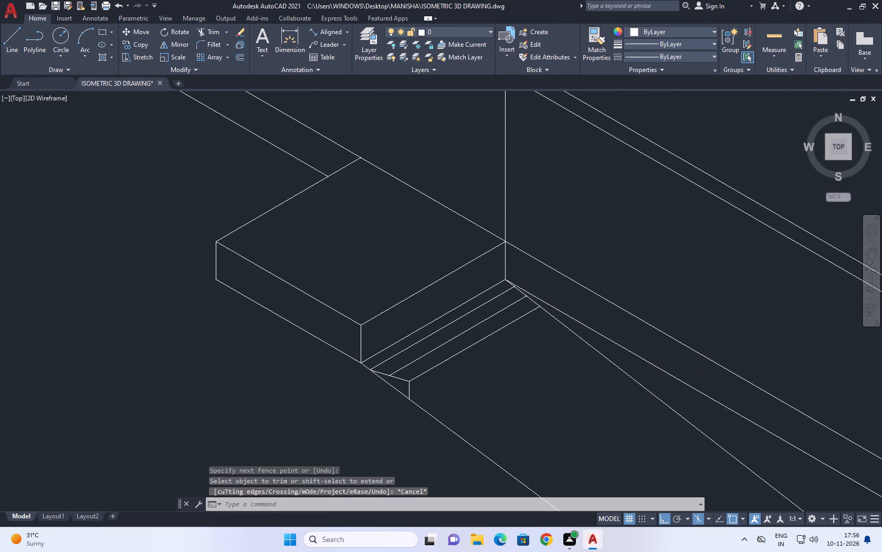
Draw a vertical line down from the middle parallel line's upper end, past the lowest parallel line.
text(l)
key(space)
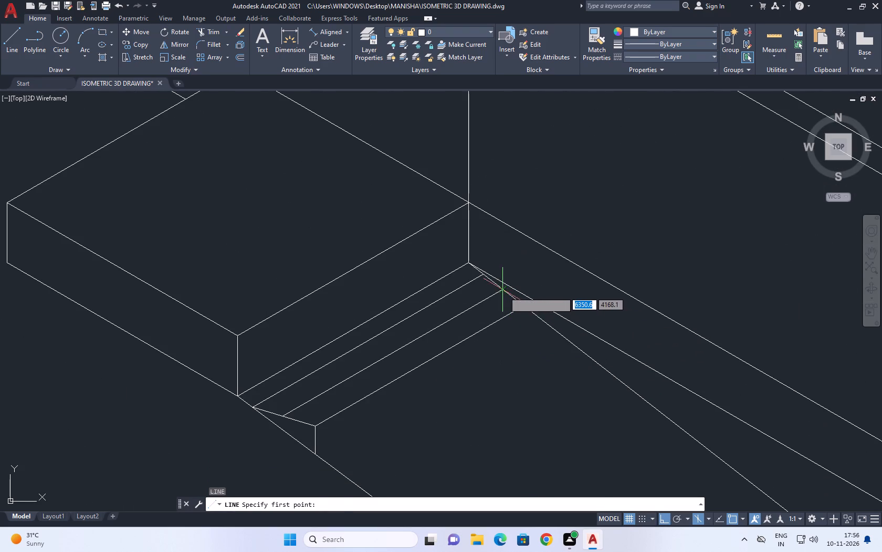
click(503, 291)
click(502, 349)
key(Escape)
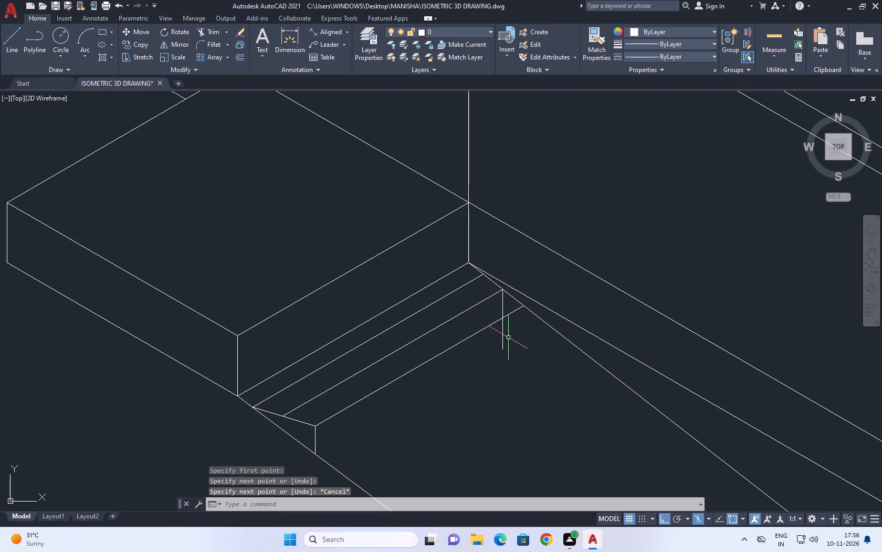
Trim the new vertical line below the lowest parallel line and that line's upper end beyond the vertical.
text(tr)
key(space)
click(511, 309)
click(496, 349)
scroll(512, 342, down, 1)
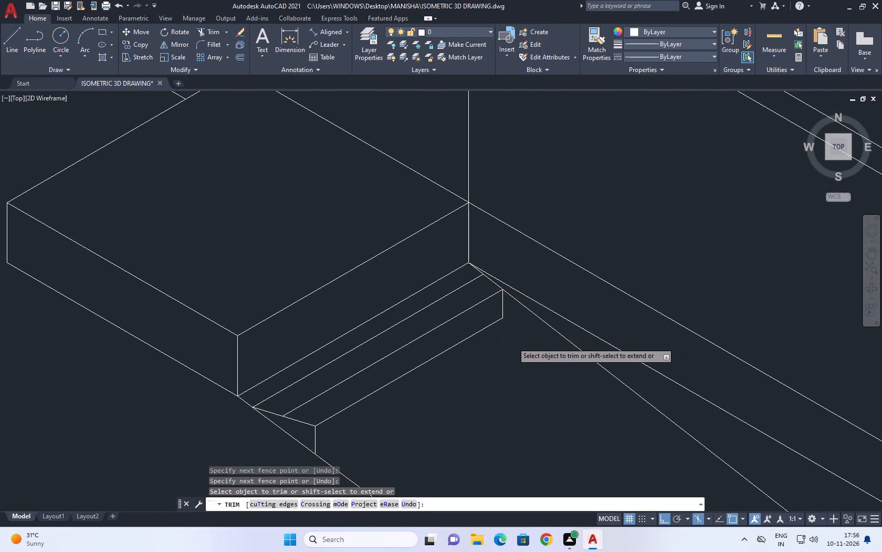
scroll(512, 342, down, 1)
key(Escape)
Erase the slanted outline line and the short vertical line at the steps' lower ends.
scroll(439, 389, up, 4)
click(410, 344)
drag(400, 354, 393, 360)
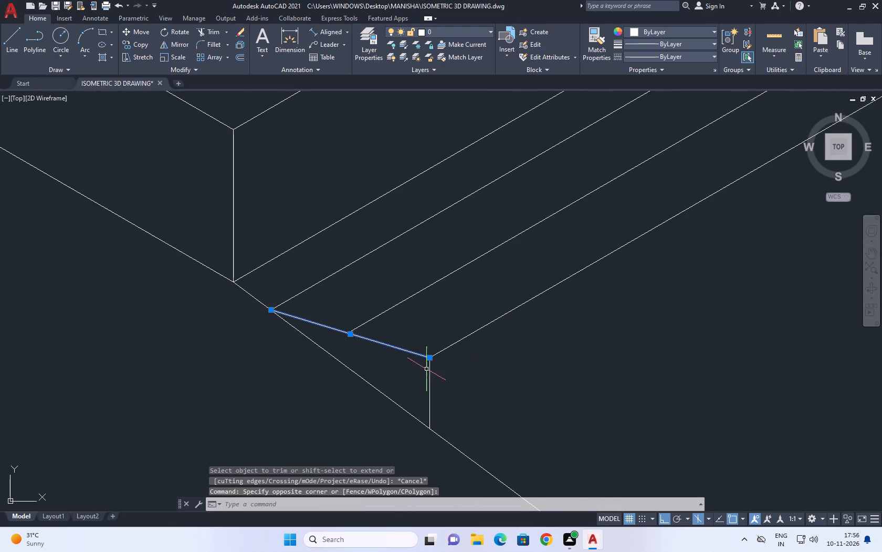
click(429, 371)
scroll(418, 381, down, 2)
key(Delete)
middle_click(428, 376)
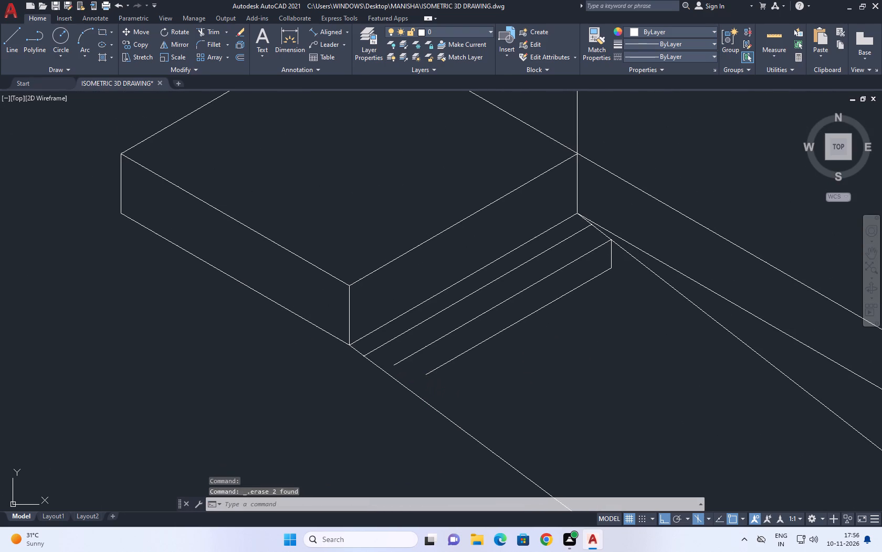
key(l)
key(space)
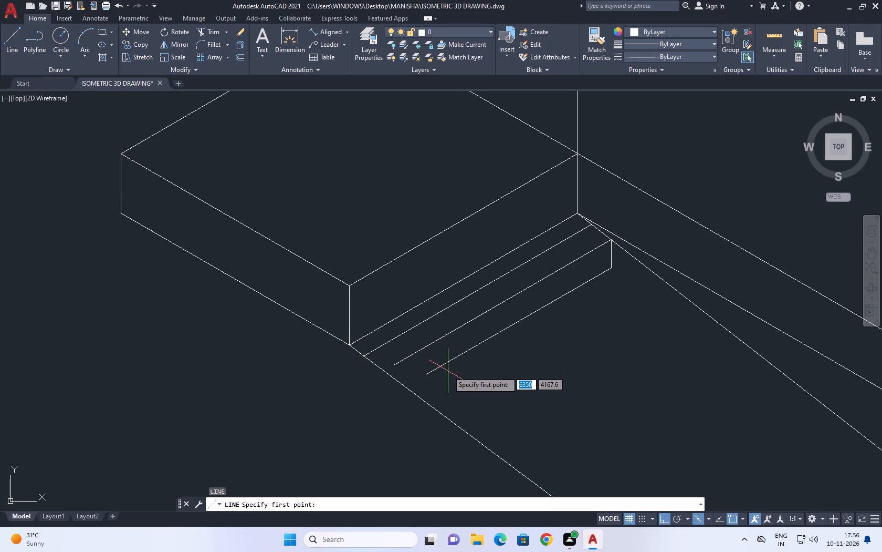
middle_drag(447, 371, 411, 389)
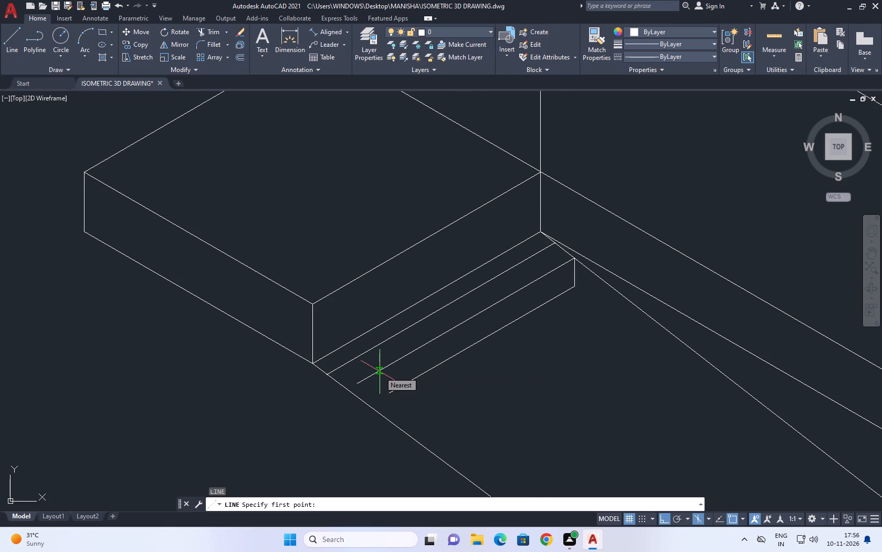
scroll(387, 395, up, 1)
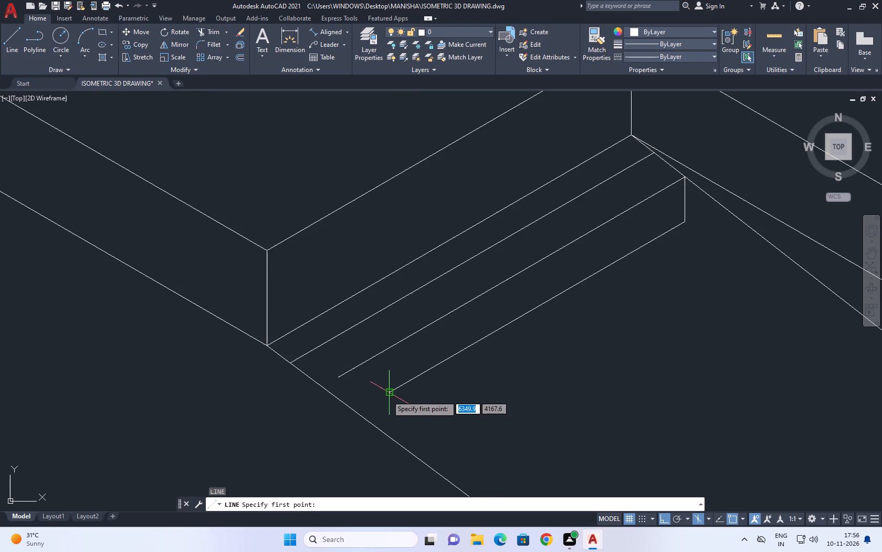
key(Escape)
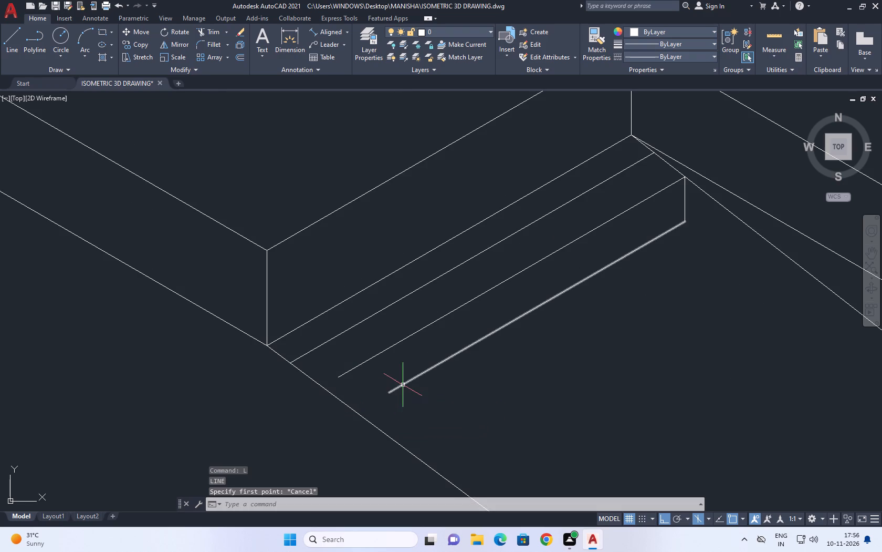
Extend the lower ends of the two lowest parallel lines to the first sloped line.
text(ex)
key(space)
click(404, 381)
click(404, 402)
click(359, 355)
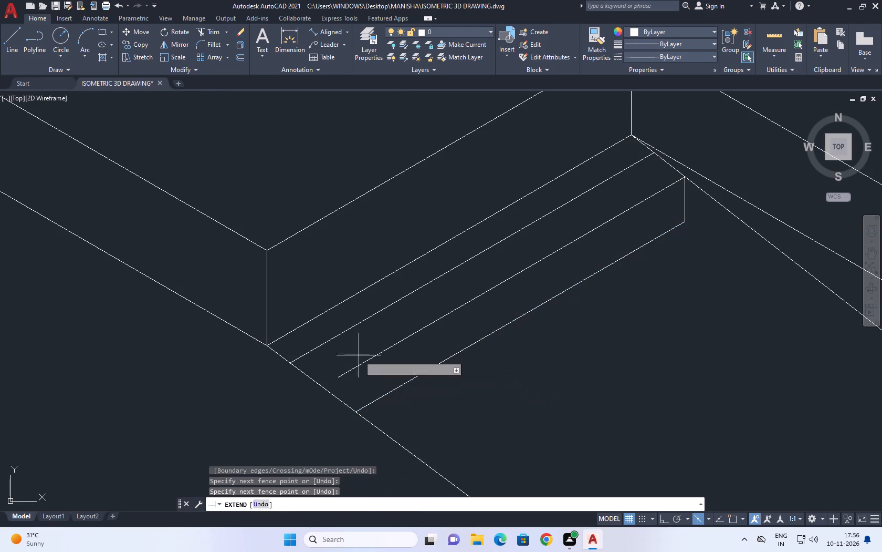
click(364, 374)
key(Escape)
Draw a vertical line up from the lowest parallel line's lower end, past the parallel line above it.
text(l)
key(space)
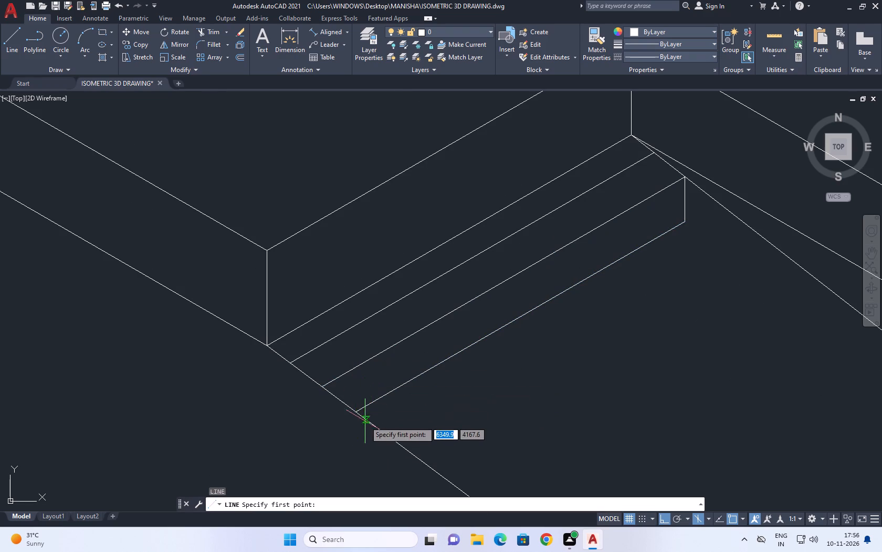
click(354, 412)
scroll(358, 347, up, 1)
click(358, 347)
key(Escape)
middle_drag(345, 374, 415, 360)
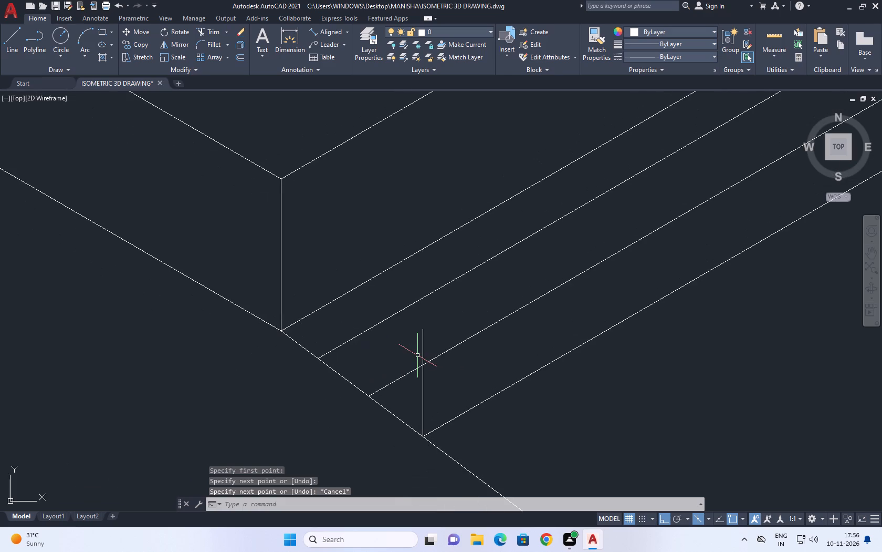
Trim the vertical line above the middle parallel line and that line's lower end beyond the vertical.
text(tr)
key(space)
click(409, 372)
click(419, 346)
click(437, 337)
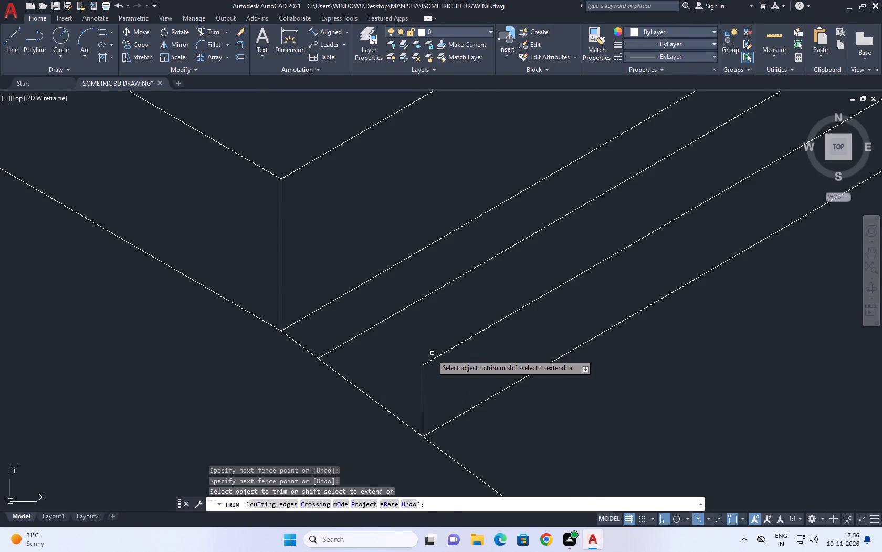
scroll(429, 361, down, 2)
key(Escape)
middle_drag(444, 334, 444, 344)
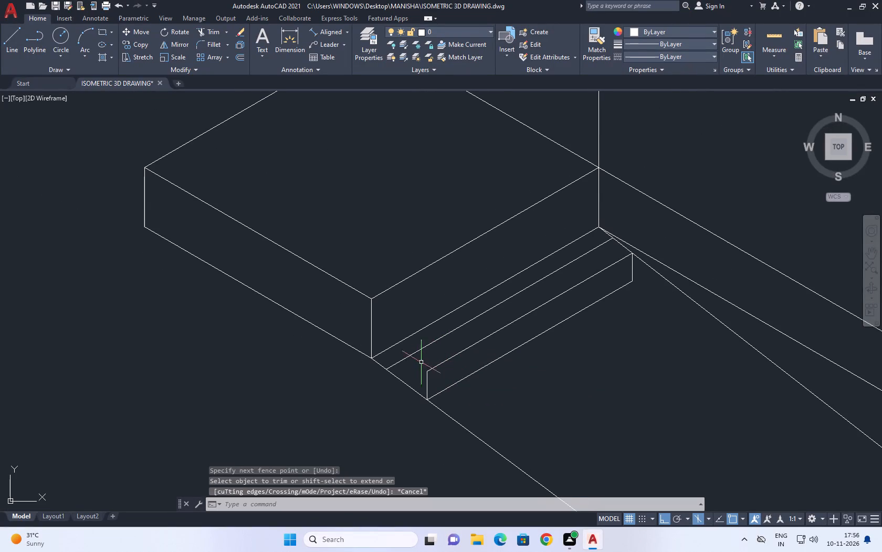
middle_click(415, 370)
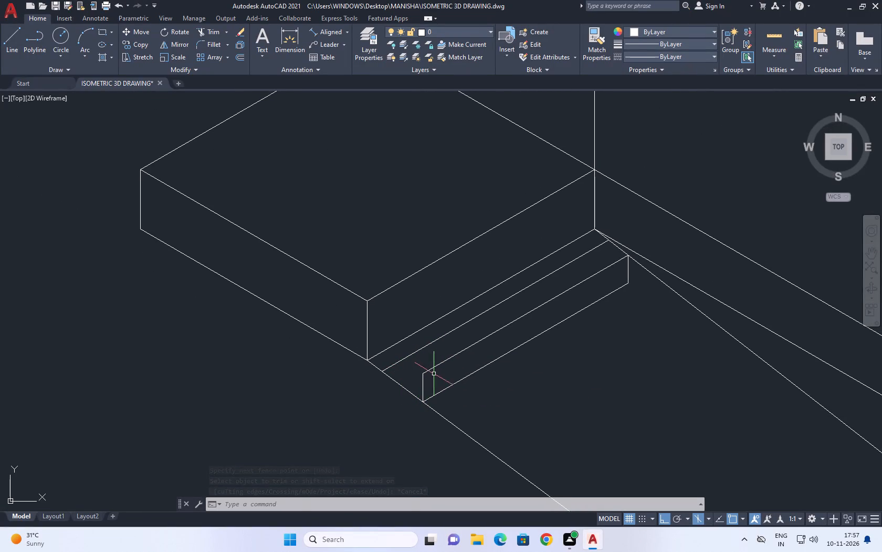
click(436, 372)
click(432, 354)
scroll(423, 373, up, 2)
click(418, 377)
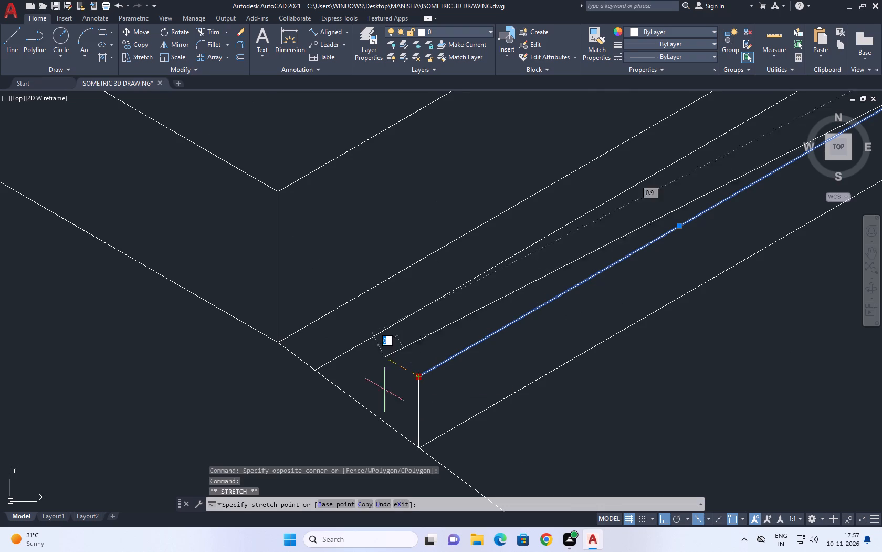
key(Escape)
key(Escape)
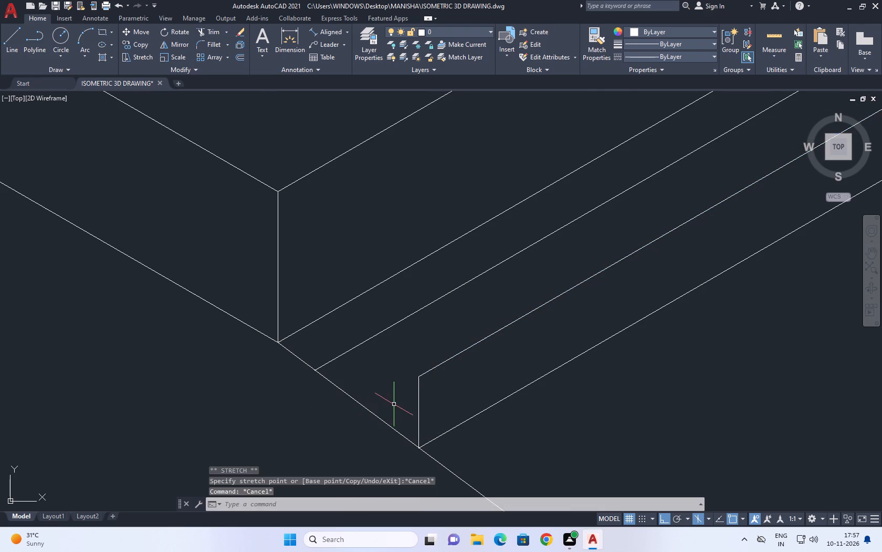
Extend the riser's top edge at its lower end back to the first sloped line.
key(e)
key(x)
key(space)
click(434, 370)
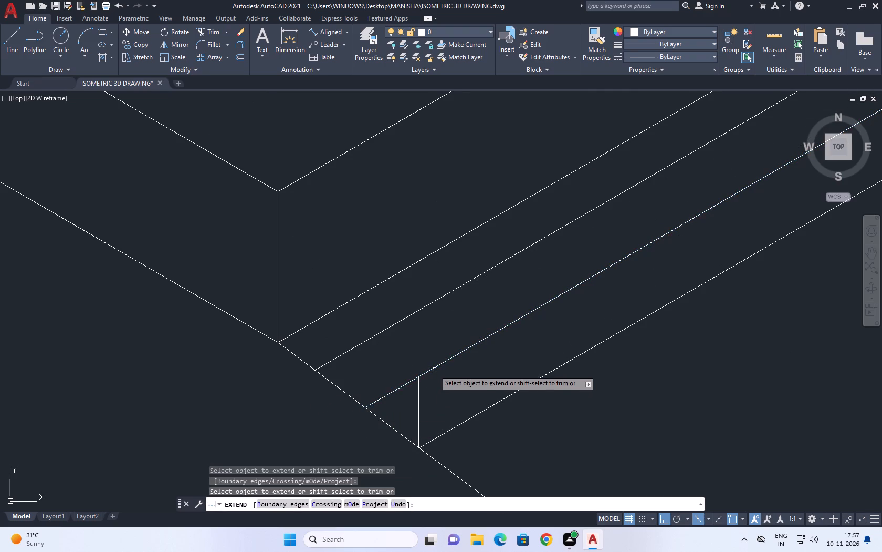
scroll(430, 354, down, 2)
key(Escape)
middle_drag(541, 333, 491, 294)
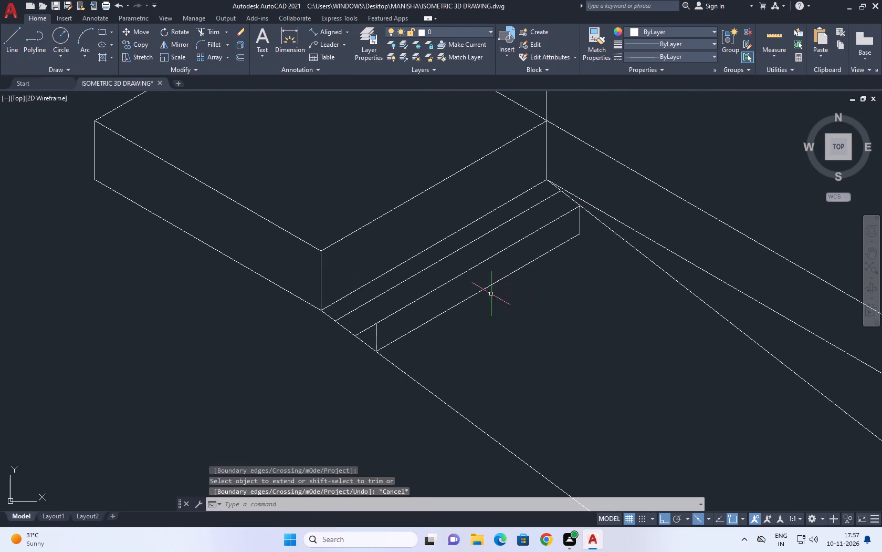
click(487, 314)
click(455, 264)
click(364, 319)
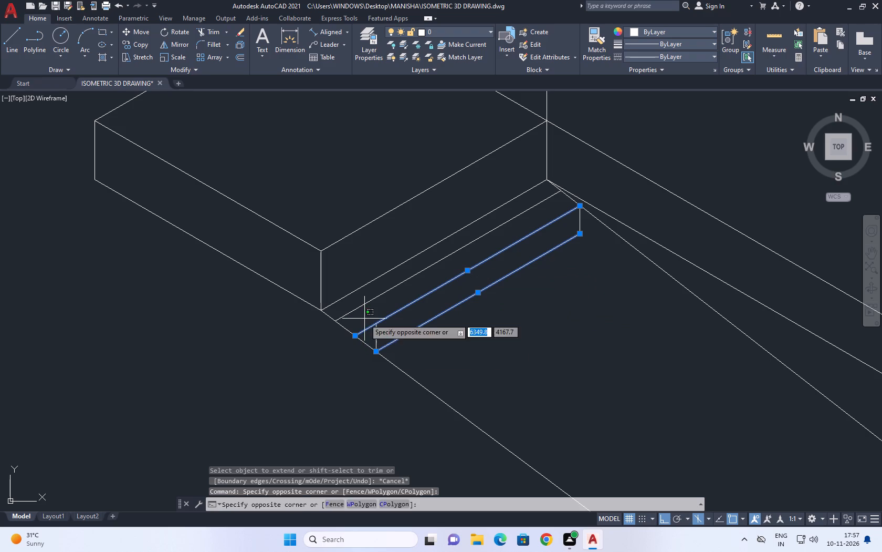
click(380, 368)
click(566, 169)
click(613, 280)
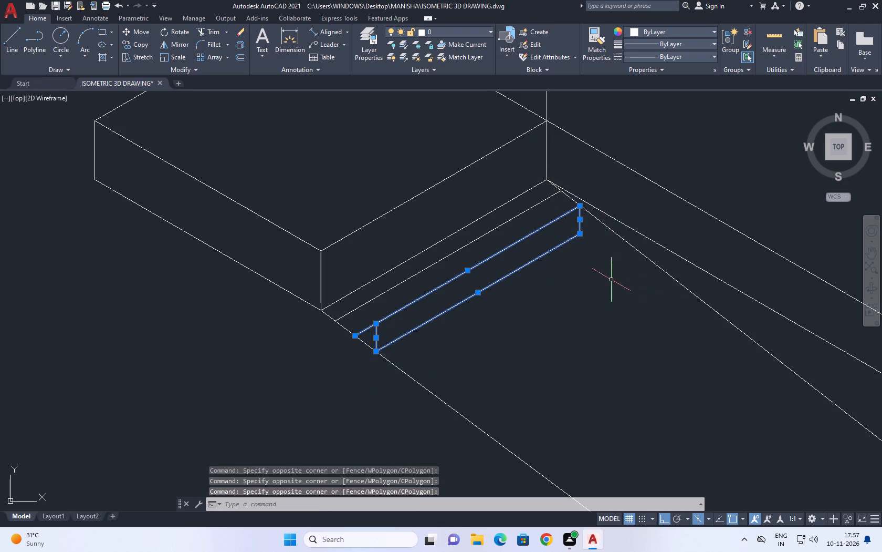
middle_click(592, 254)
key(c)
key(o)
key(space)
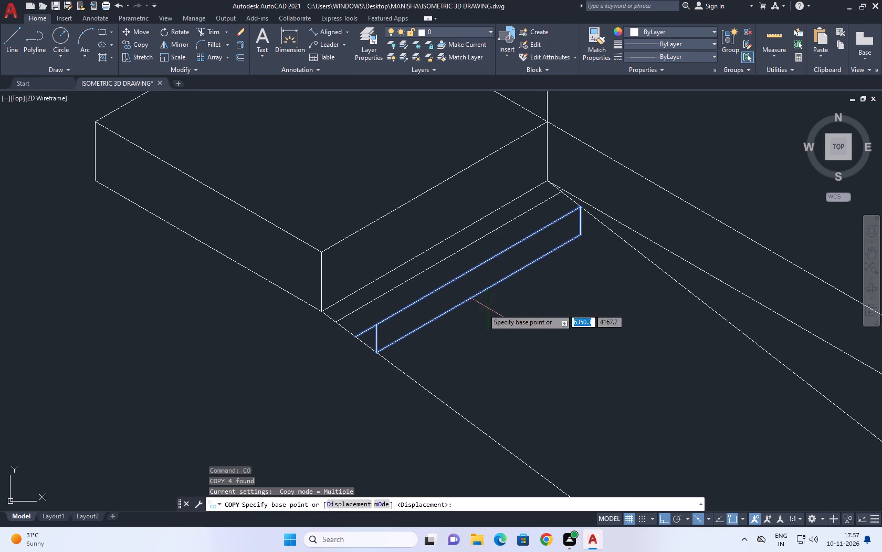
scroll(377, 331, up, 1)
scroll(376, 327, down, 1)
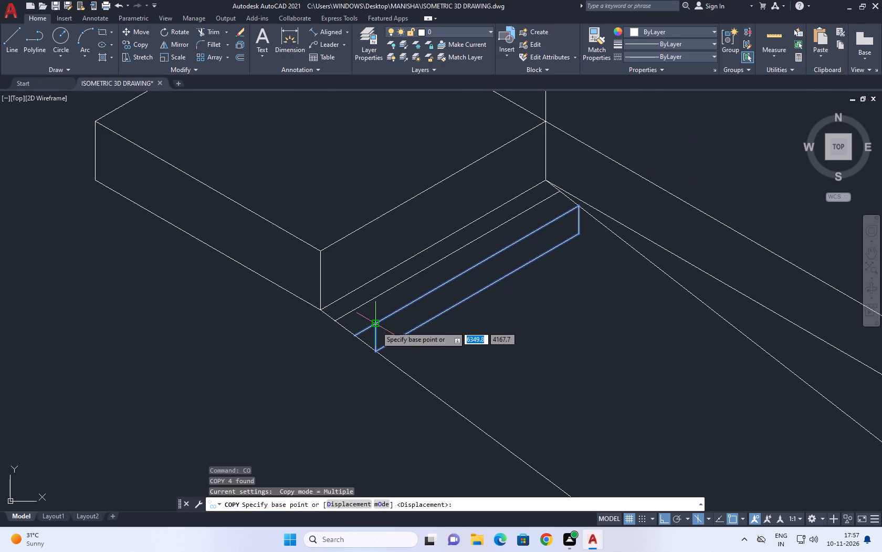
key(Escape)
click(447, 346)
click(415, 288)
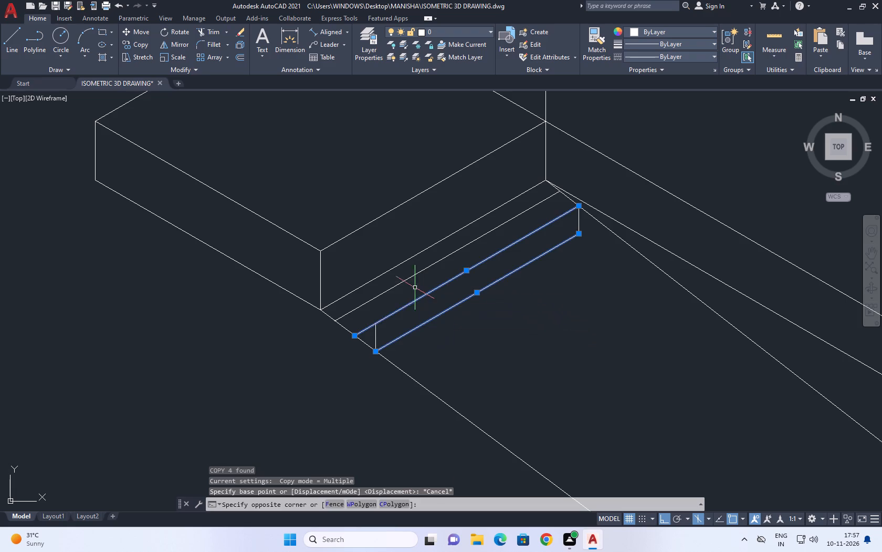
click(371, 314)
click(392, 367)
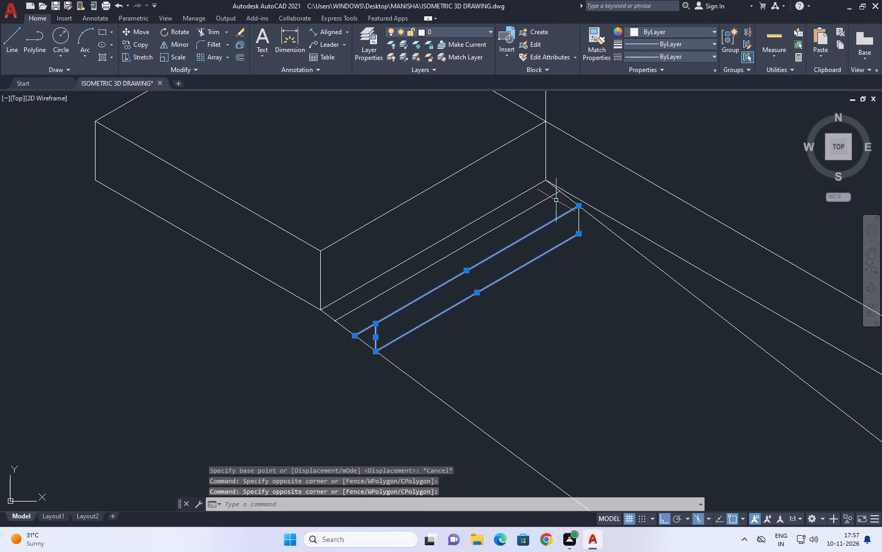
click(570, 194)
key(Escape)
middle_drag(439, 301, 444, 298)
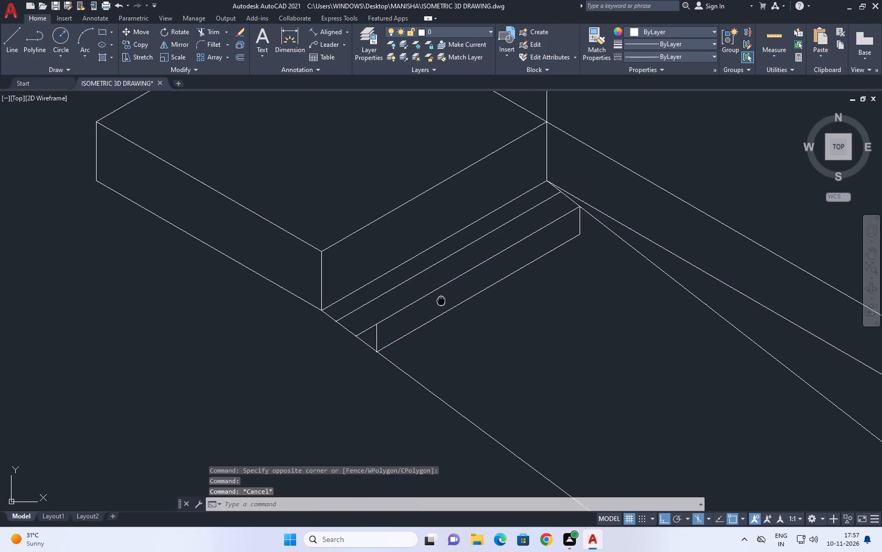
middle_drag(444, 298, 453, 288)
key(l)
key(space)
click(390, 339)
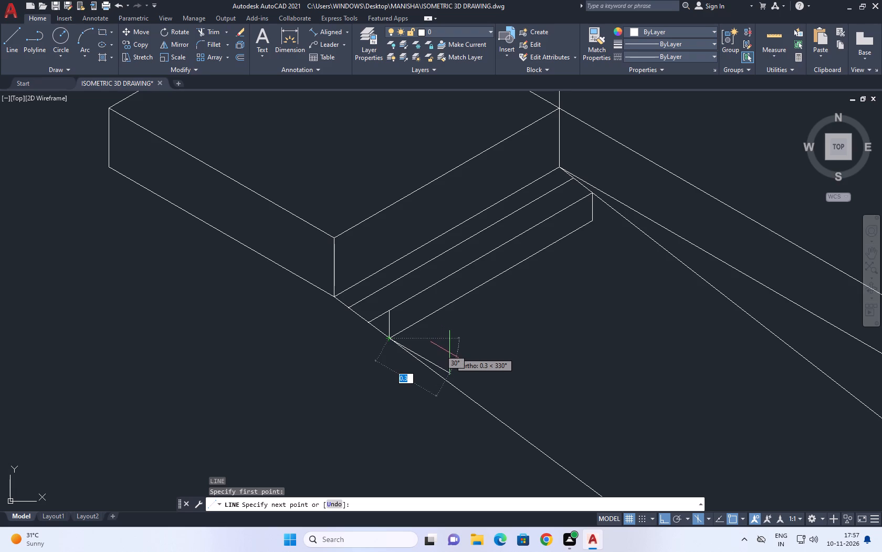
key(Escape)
Erase the three parallel step lines below the upper landing's bottom edge, leaving both short verticals.
scroll(416, 313, down, 2)
scroll(434, 321, up, 2)
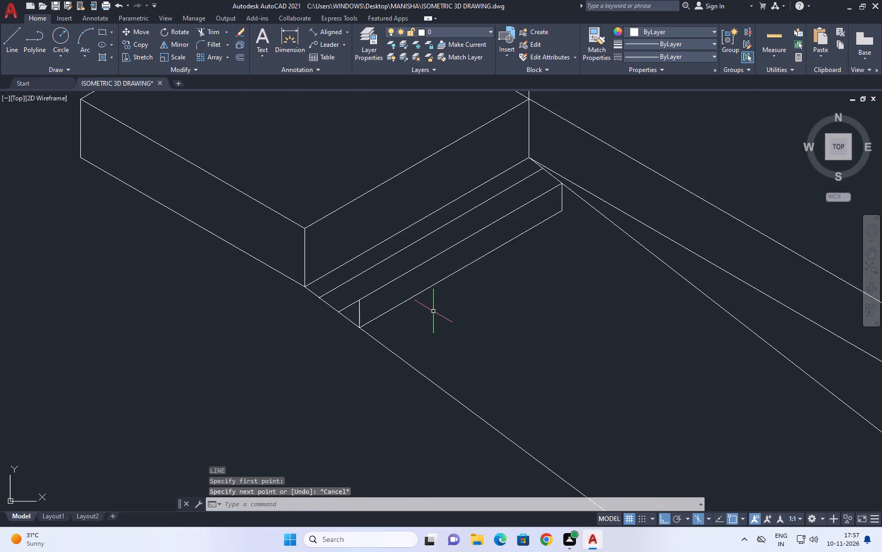
drag(446, 316, 442, 312)
click(396, 244)
key(Delete)
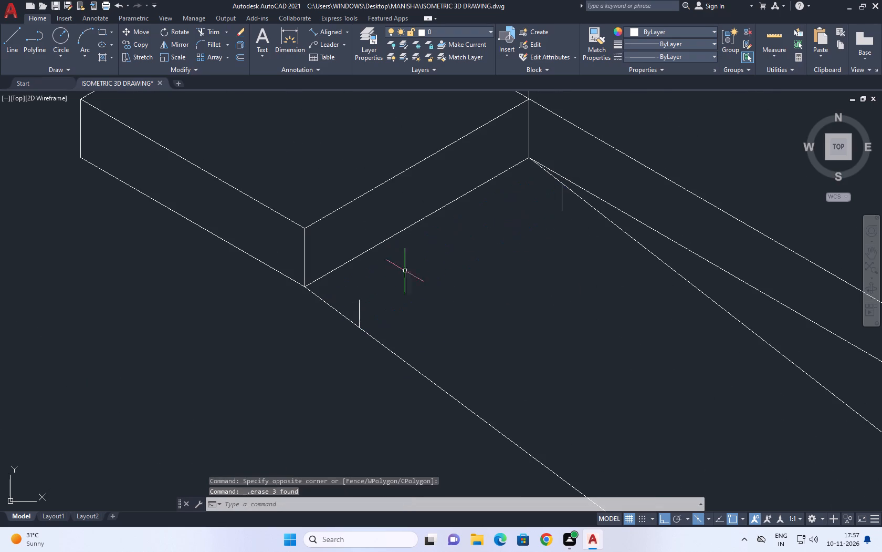
Erase the two short vertical riser lines left beside the sloped side lines below the upper landing.
middle_drag(356, 281, 372, 302)
scroll(372, 302, up, 1)
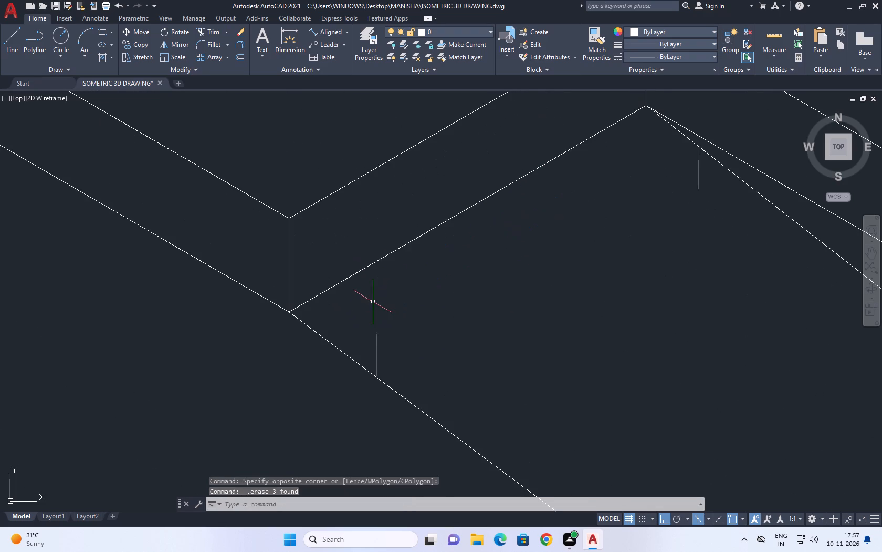
middle_drag(340, 299, 323, 313)
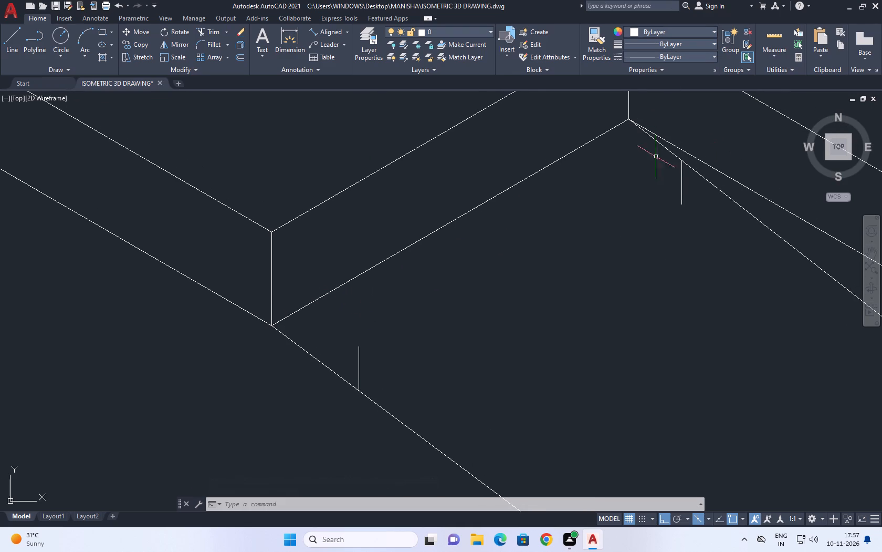
click(666, 110)
drag(682, 194, 688, 216)
click(679, 115)
drag(703, 228, 708, 238)
key(Delete)
middle_drag(198, 259, 372, 186)
click(476, 193)
drag(563, 352, 571, 353)
key(Delete)
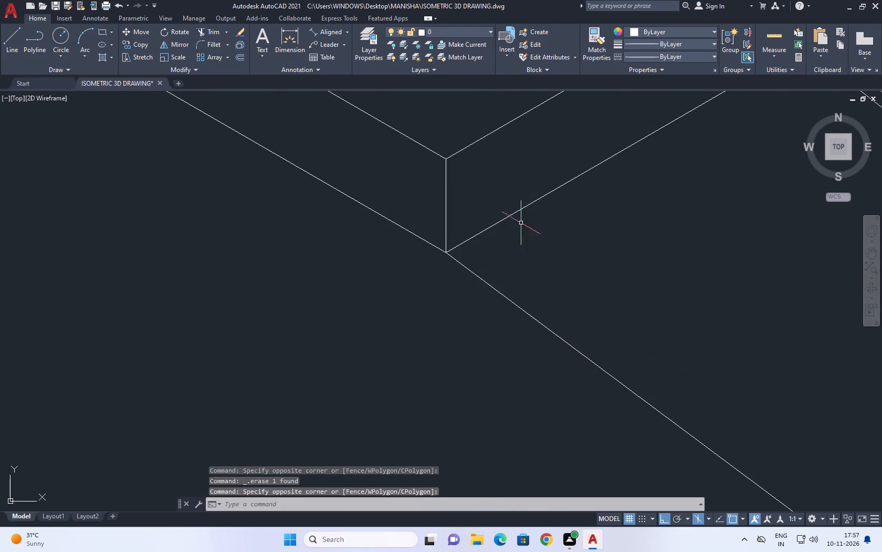
Copy the outer sloped stair line from the upper landing's bottom front corner up to its top front corner.
scroll(521, 222, down, 4)
middle_drag(618, 311, 532, 292)
middle_drag(600, 314, 597, 315)
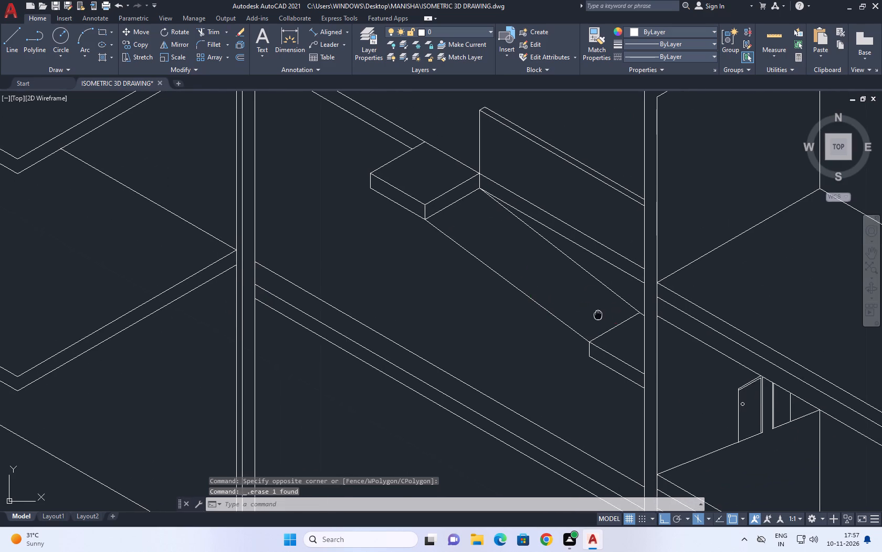
middle_drag(597, 315, 587, 316)
scroll(473, 270, up, 1)
click(472, 263)
middle_drag(455, 216, 457, 249)
text(co)
key(space)
click(378, 228)
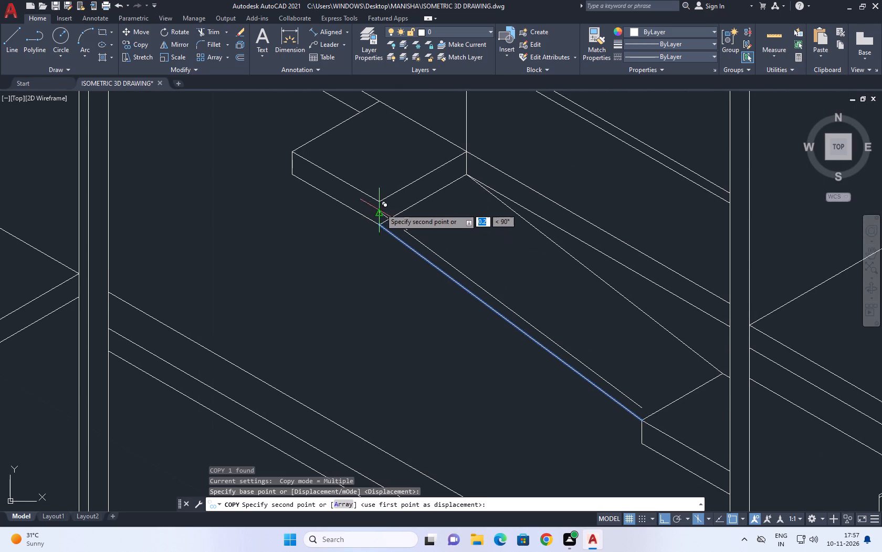
click(380, 202)
key(space)
Stretch the lower ends of the original and copied sloped lines to the lower landing's bottom and top corners, respectively.
middle_drag(606, 343, 589, 333)
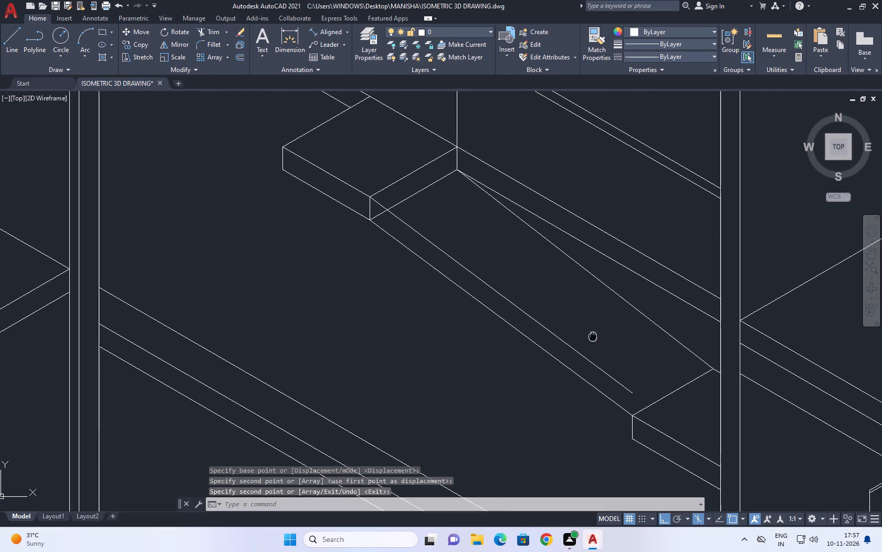
middle_drag(589, 333, 574, 312)
click(579, 373)
click(579, 364)
scroll(608, 381, up, 1)
middle_drag(603, 374, 592, 248)
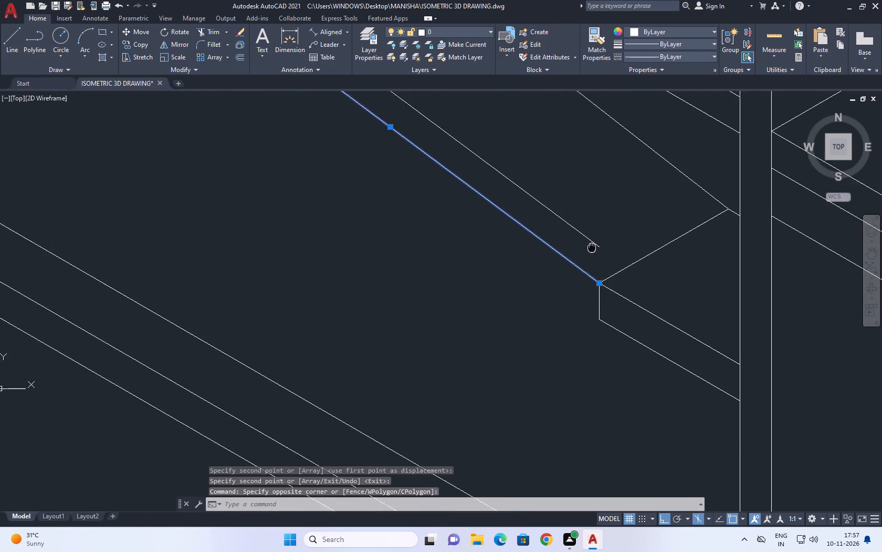
click(598, 268)
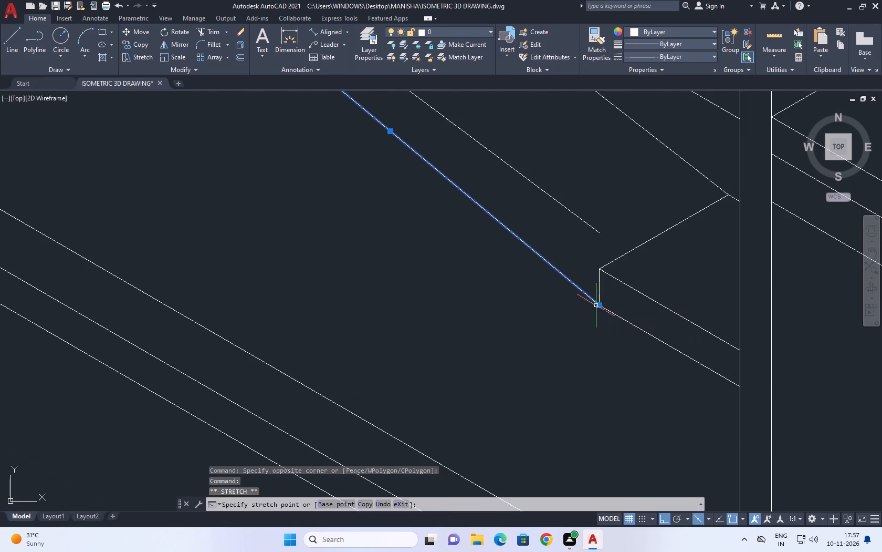
click(596, 305)
click(600, 228)
click(589, 233)
click(601, 232)
click(597, 273)
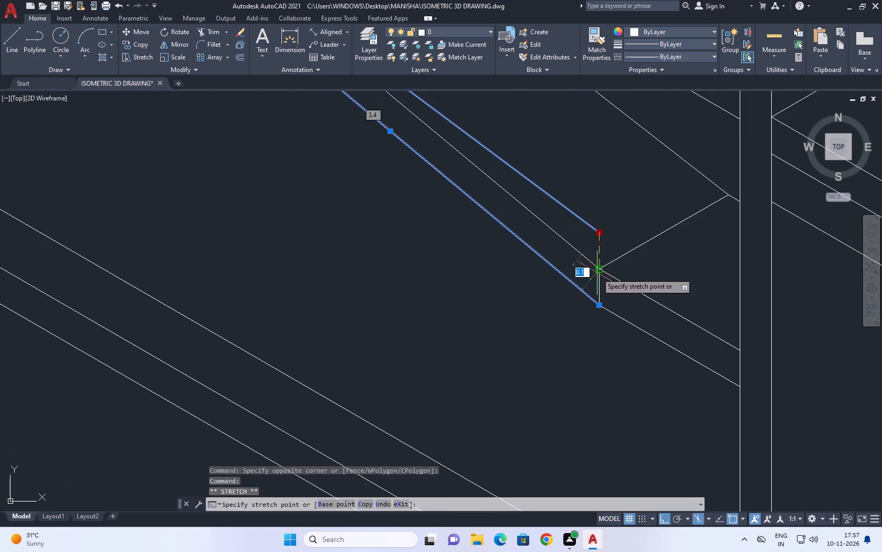
scroll(598, 262, down, 4)
key(Escape)
Trim away both parts of the upper landing's bottom edge on the stair side, across the copied sloped line.
scroll(557, 232, up, 2)
middle_drag(557, 213, 557, 215)
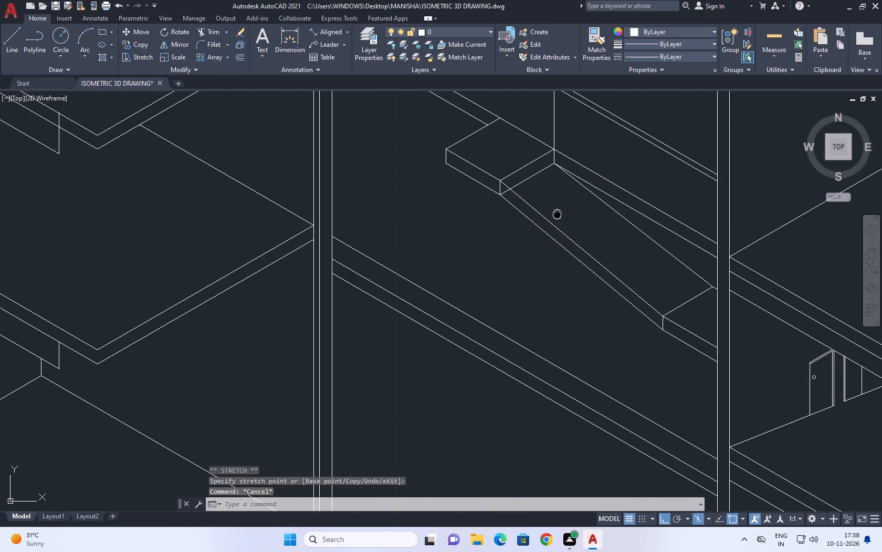
middle_drag(557, 215, 557, 250)
middle_drag(573, 227, 576, 233)
scroll(576, 233, up, 1)
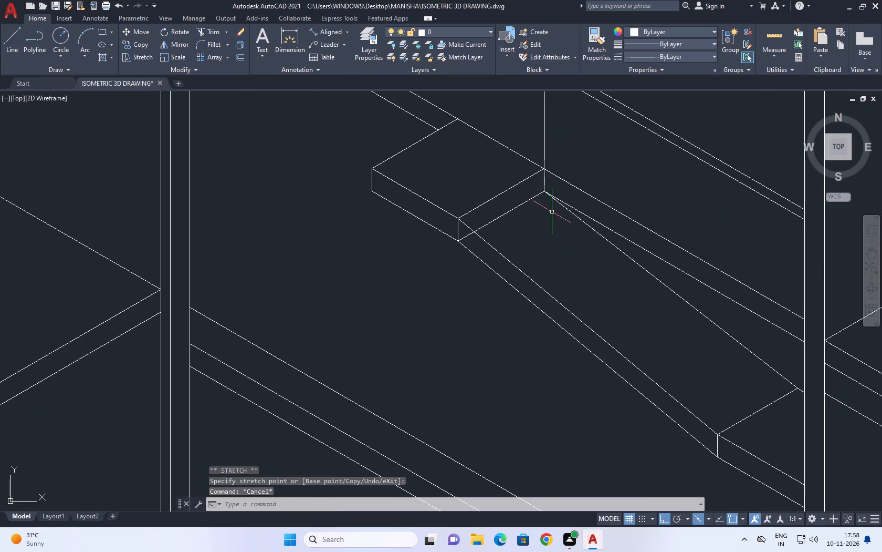
middle_drag(669, 239, 630, 237)
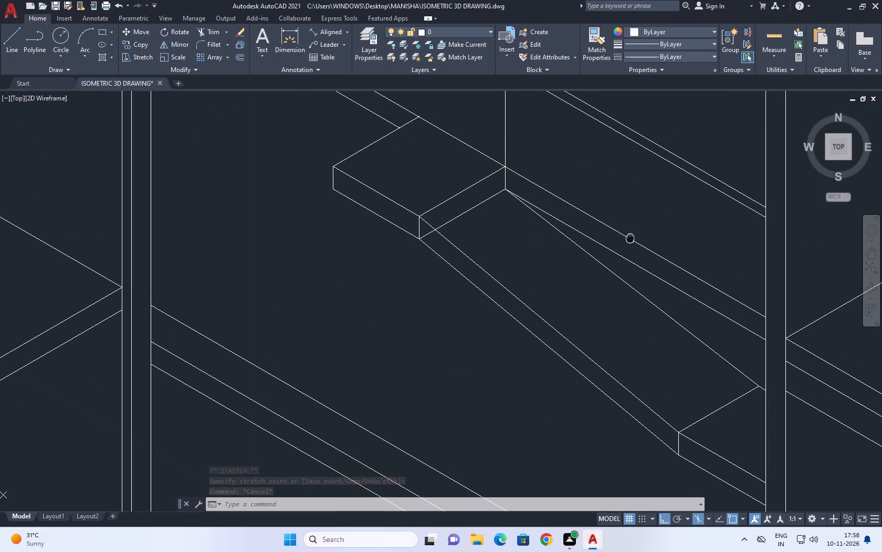
middle_drag(630, 237, 655, 253)
key(t)
text(r)
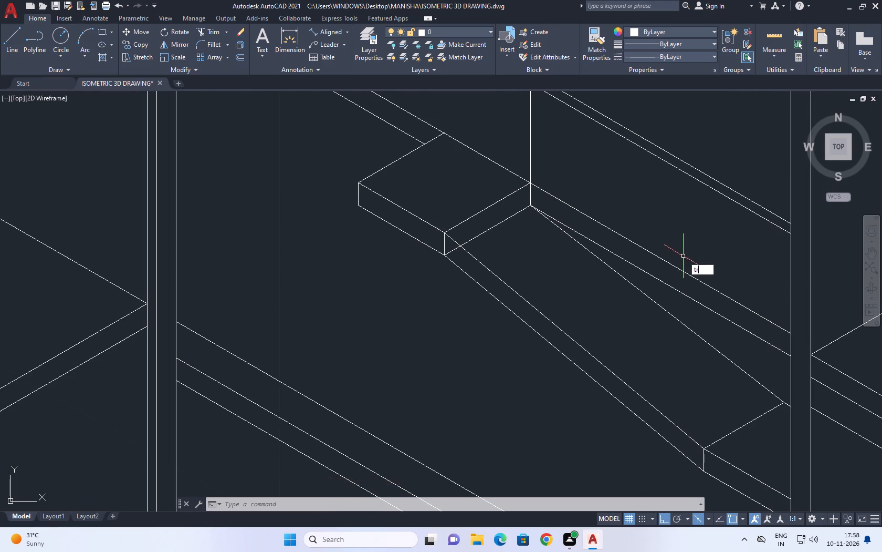
key(space)
scroll(455, 241, up, 1)
click(454, 255)
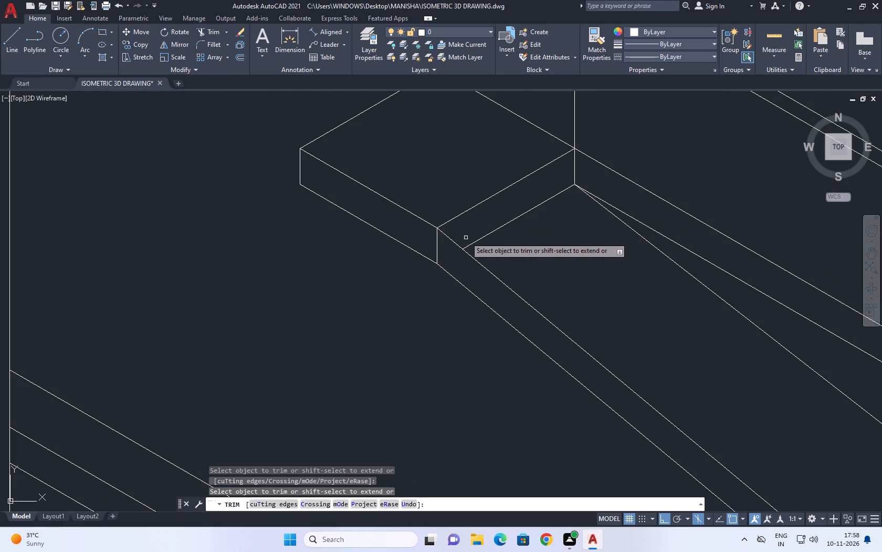
click(481, 239)
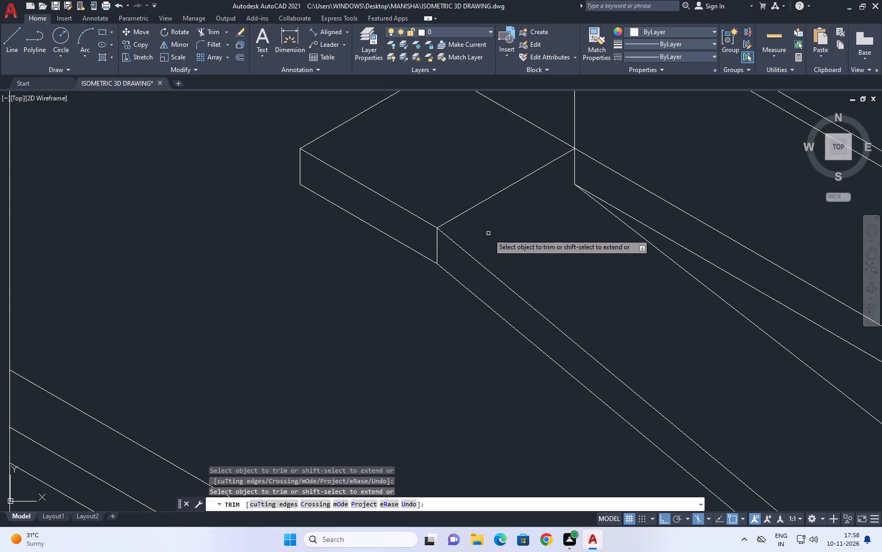
key(Escape)
Try a 0.2 copy of the upper landing's top stair-side edge at 330°, undo it, and copy the edge 0.1 instead.
click(485, 207)
click(480, 197)
middle_drag(482, 227, 486, 240)
key(c)
key(o)
key(space)
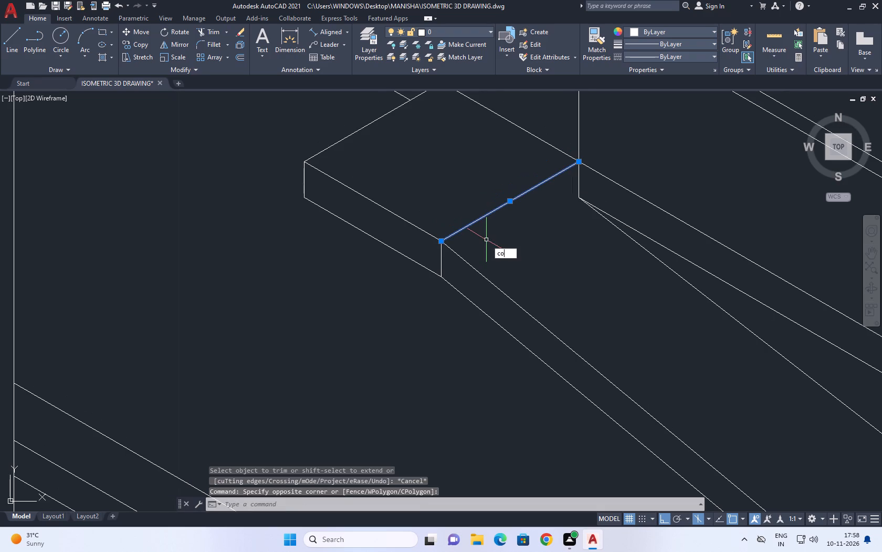
click(442, 242)
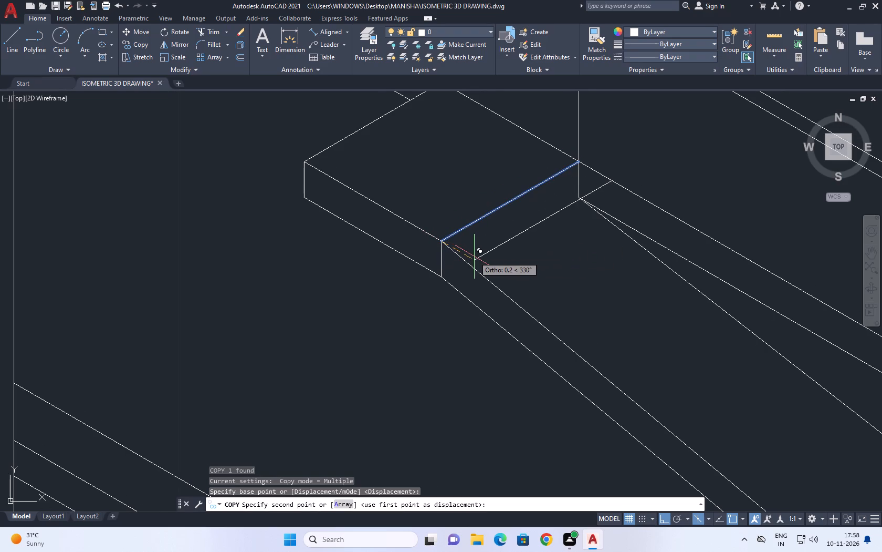
text(0.2)
key(Return)
scroll(455, 281, up, 1)
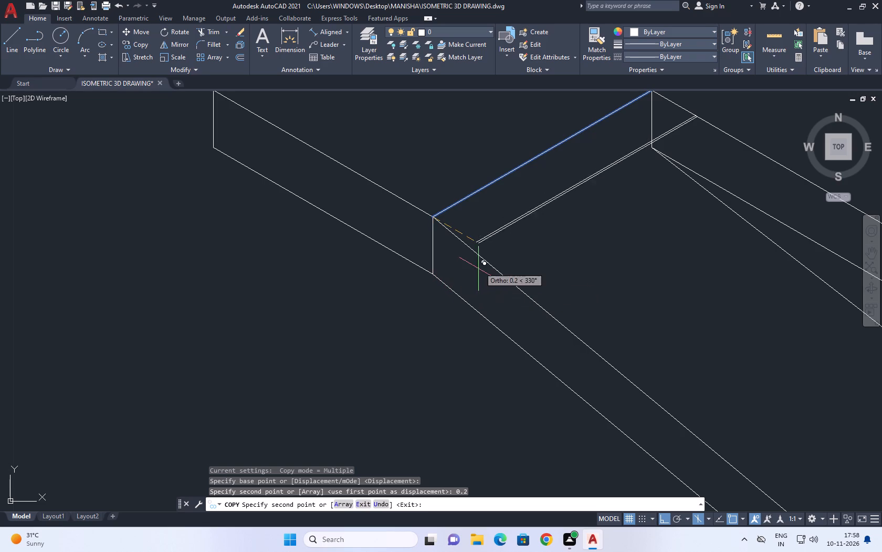
key(ctrl+z)
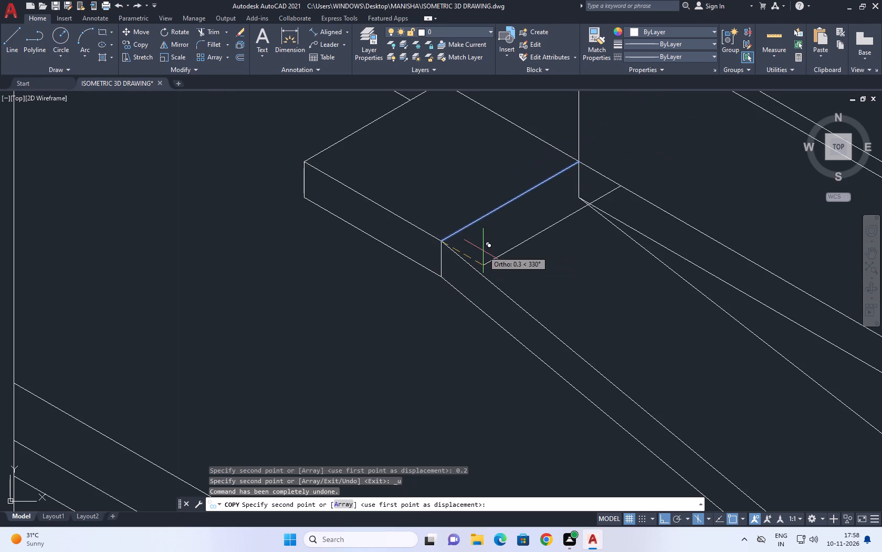
scroll(483, 251, up, 2)
text(0.1)
key(Return)
scroll(413, 259, up, 1)
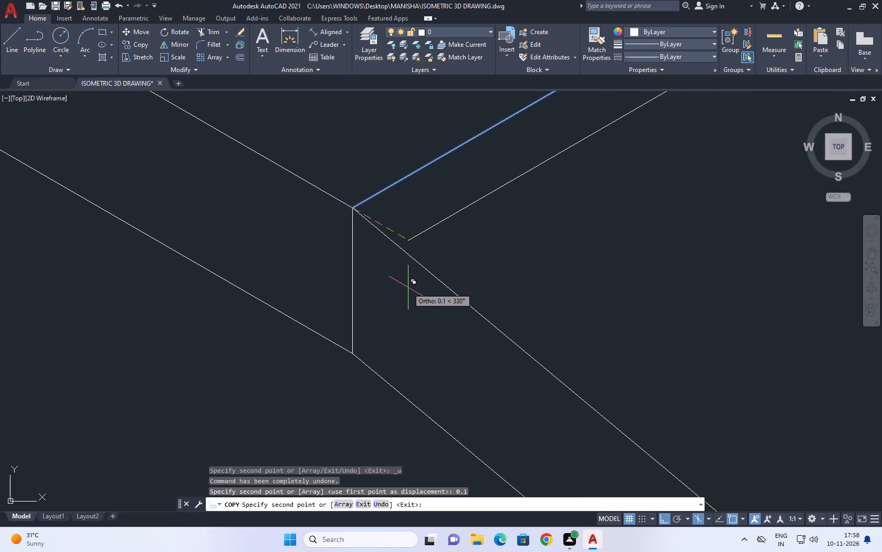
key(Escape)
Copy the new tread edge 0.1 vertically downward.
click(427, 229)
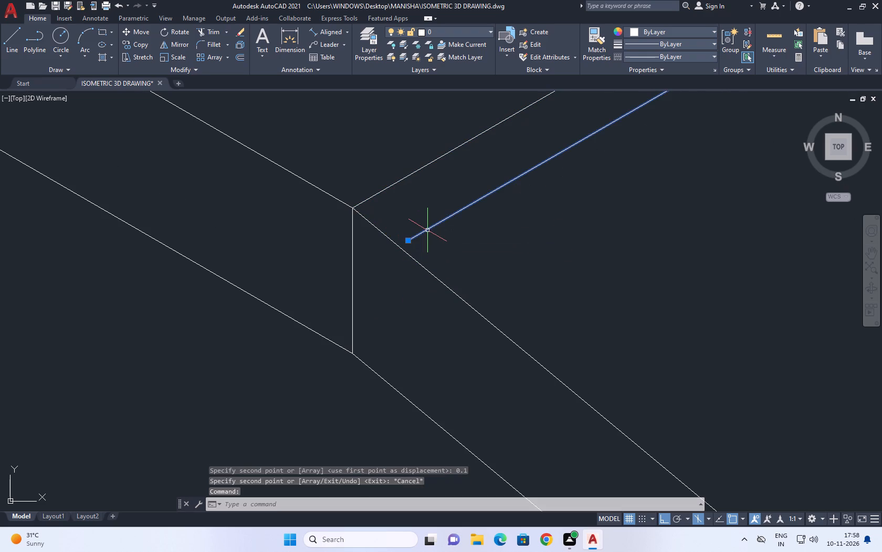
text(co)
key(space)
middle_drag(432, 254, 444, 232)
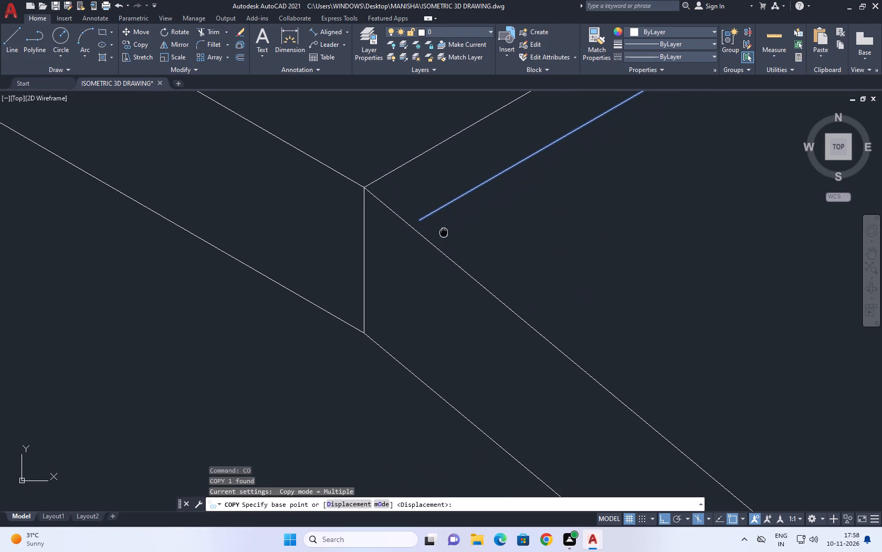
middle_drag(444, 232, 444, 231)
click(417, 217)
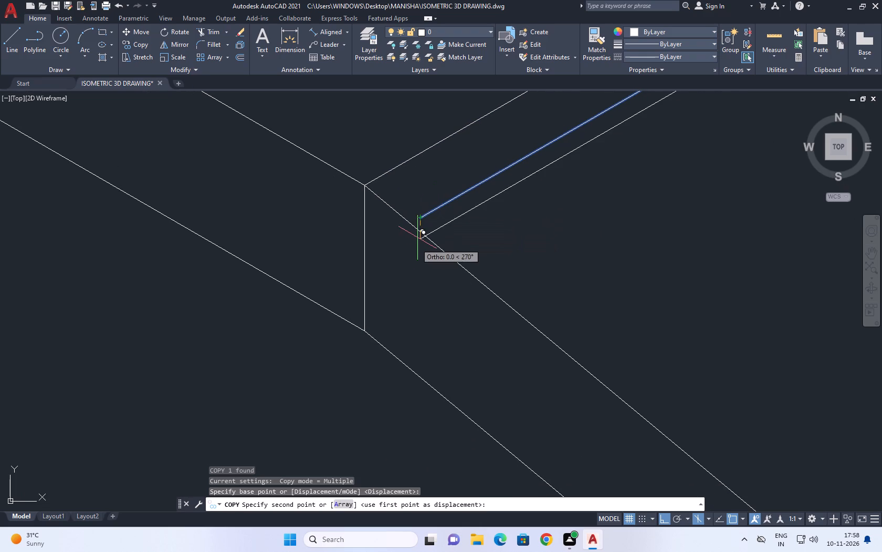
text(0.1)
key(Return)
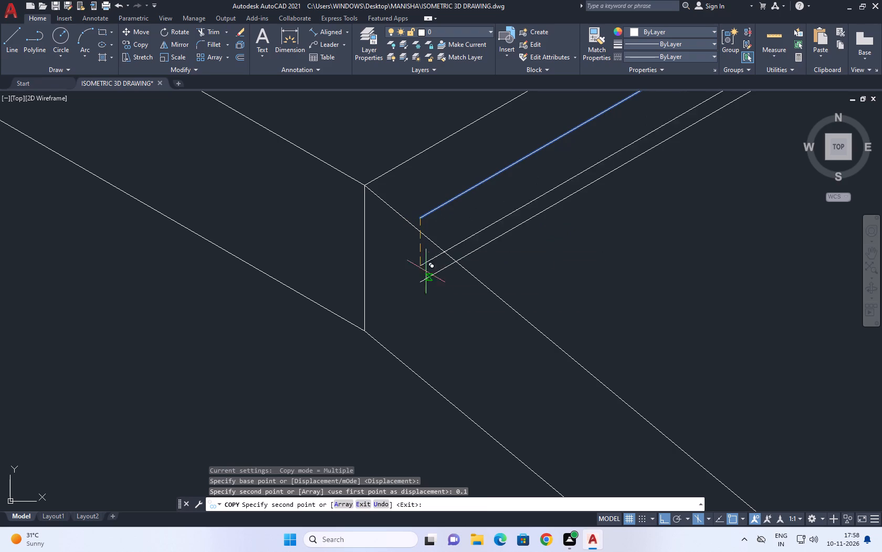
scroll(450, 291, down, 2)
key(Escape)
Trim both copied step edges beyond the landing's inner vertical and the lower one's outer end beyond the sloped line.
middle_drag(575, 186, 549, 239)
key(t)
key(r)
key(space)
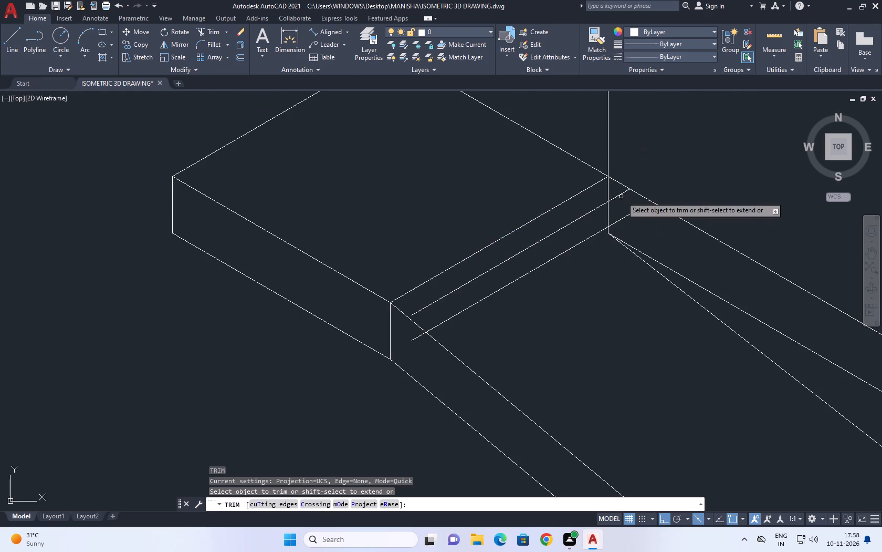
scroll(622, 197, up, 1)
click(614, 182)
click(627, 240)
middle_drag(421, 298, 583, 162)
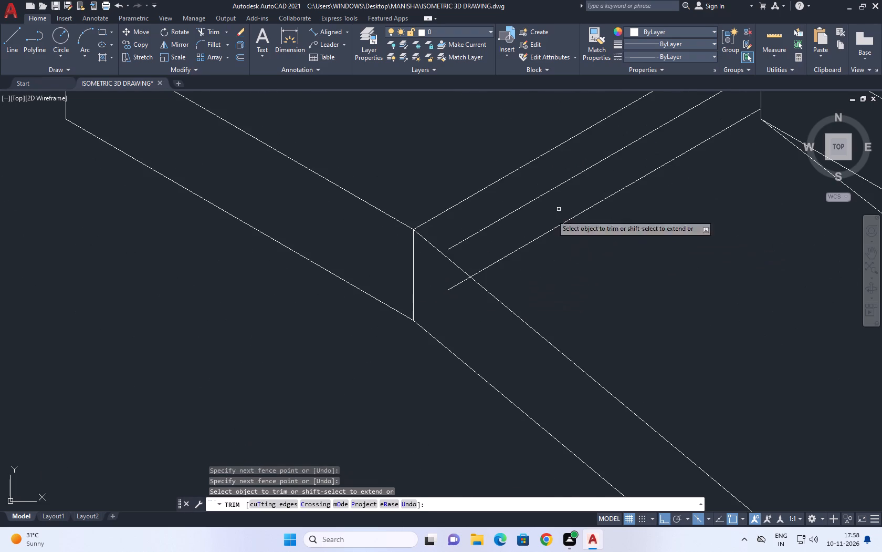
click(450, 287)
scroll(449, 297, down, 2)
key(Escape)
Draw a line from the landing's top front corner to the first copied edge's end, continuing vertically down past the sloped line.
middle_drag(453, 289, 459, 300)
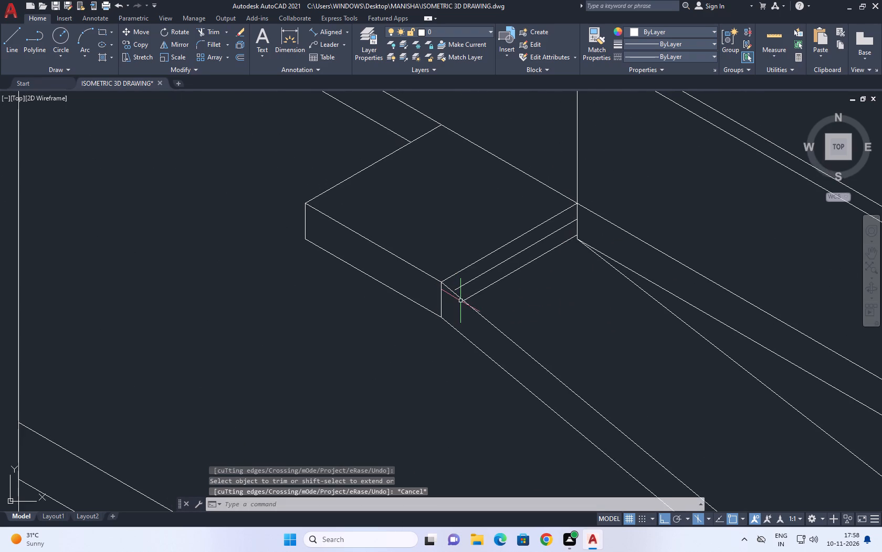
key(l)
key(space)
scroll(455, 296, up, 4)
click(403, 238)
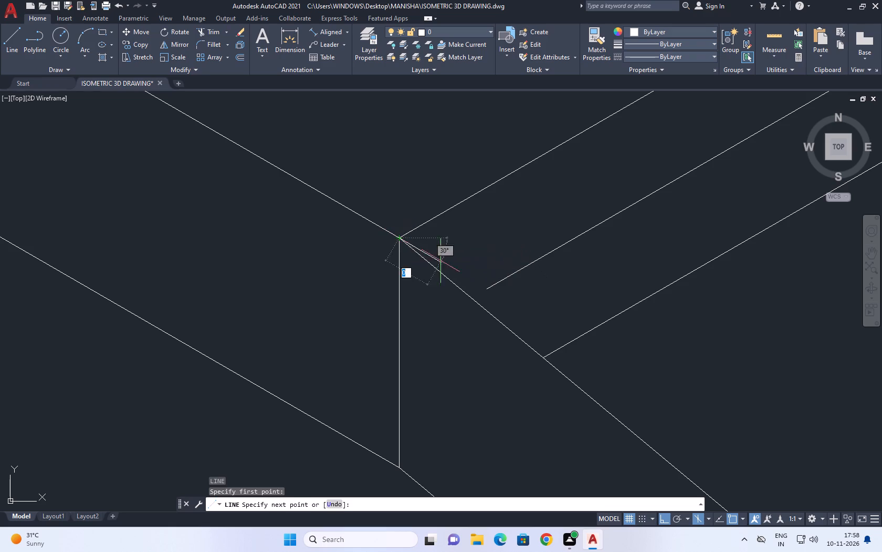
click(491, 290)
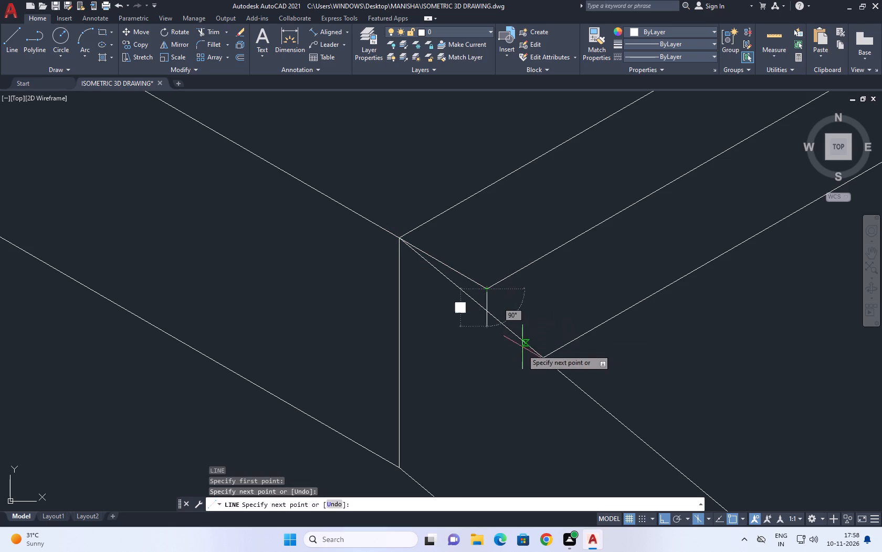
drag(495, 375, 495, 383)
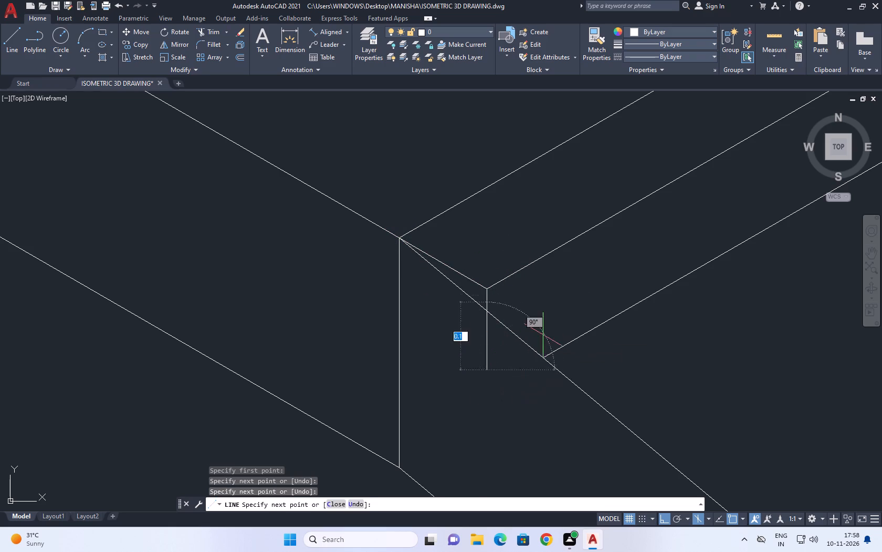
key(Escape)
Trim the new vertical riser line below the upper sloped line.
scroll(556, 328, down, 1)
key(t)
key(r)
key(space)
click(511, 338)
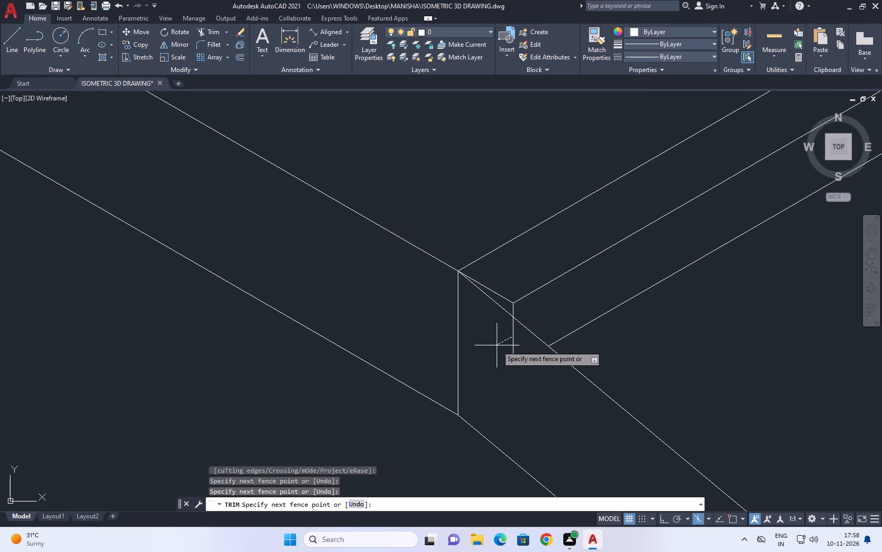
click(527, 352)
scroll(429, 316, down, 2)
key(space)
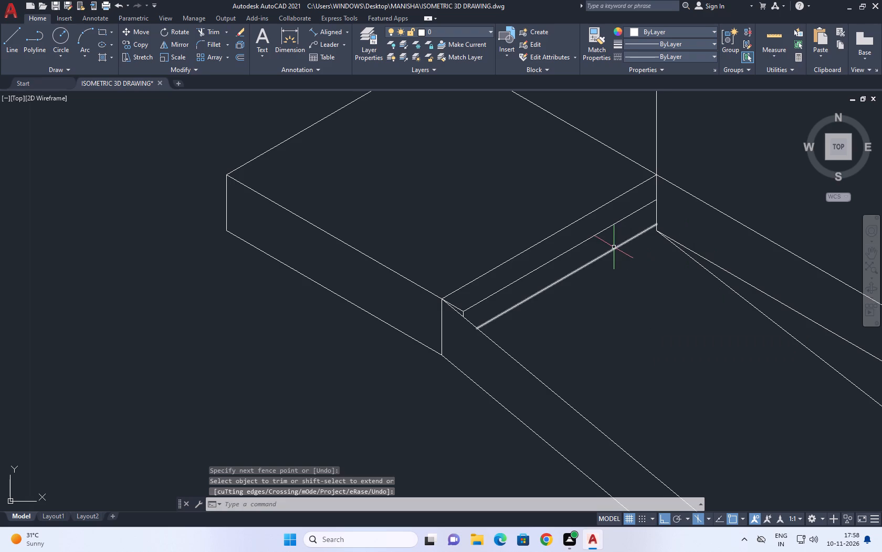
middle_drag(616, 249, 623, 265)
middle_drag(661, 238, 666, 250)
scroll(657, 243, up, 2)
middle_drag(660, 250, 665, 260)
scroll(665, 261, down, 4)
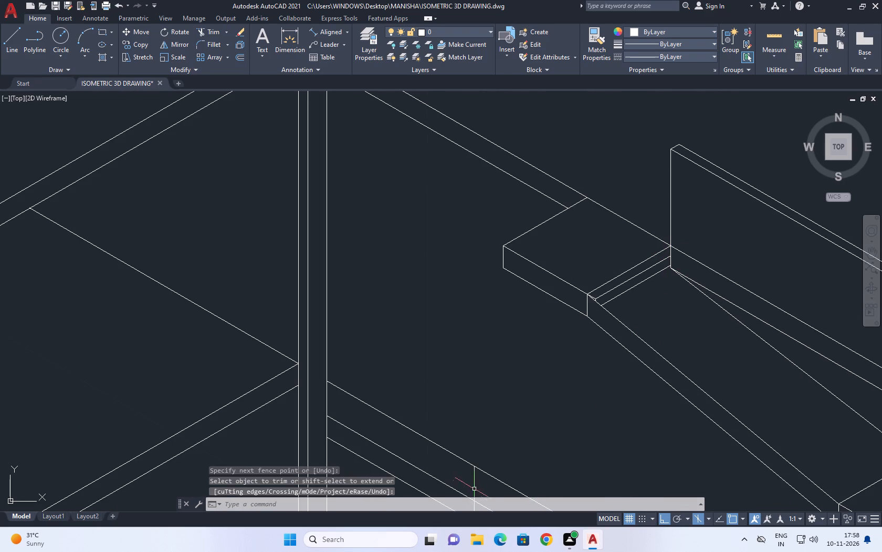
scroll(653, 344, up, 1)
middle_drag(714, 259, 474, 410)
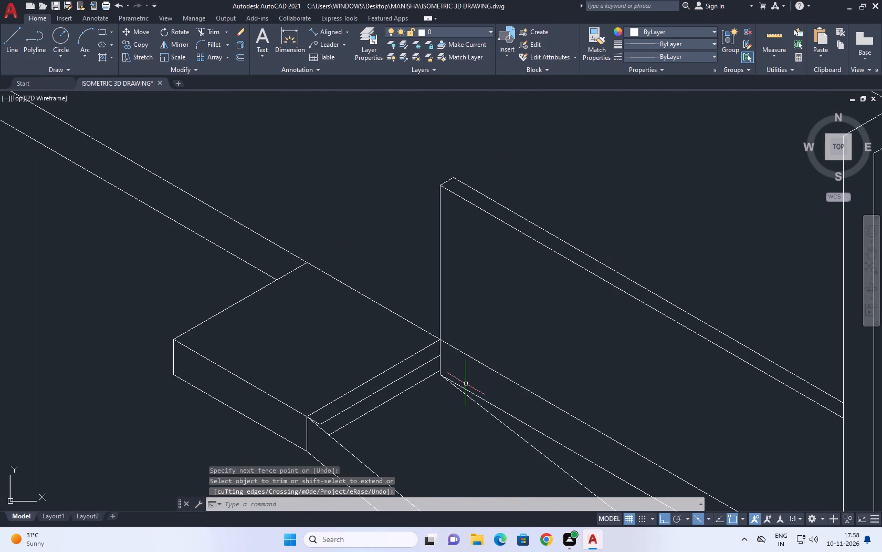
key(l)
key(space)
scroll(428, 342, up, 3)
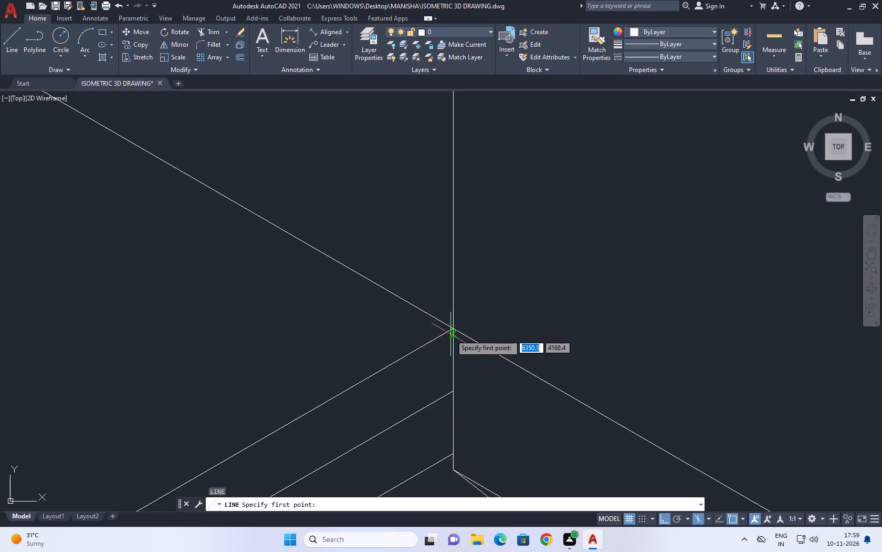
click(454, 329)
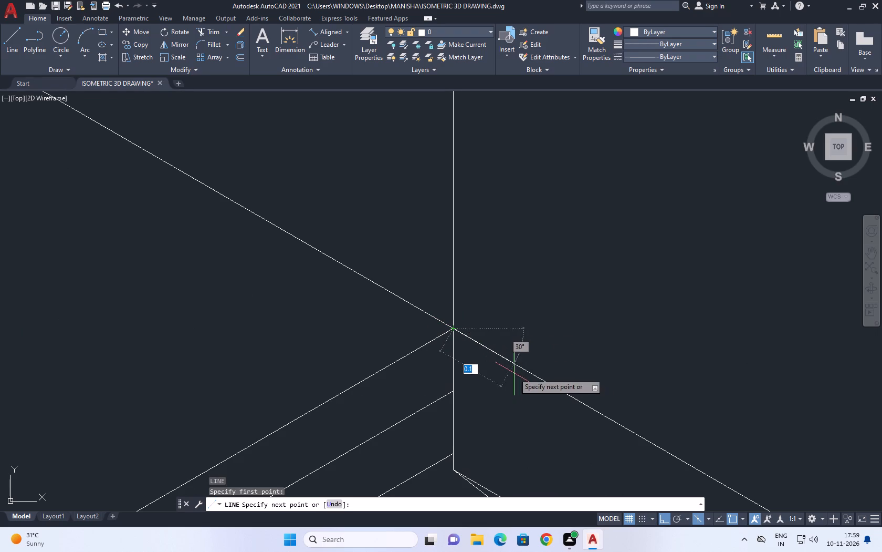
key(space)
Extend the first copied step edge past the landing's inner vertical to the sloping wall line behind it.
key(e)
key(x)
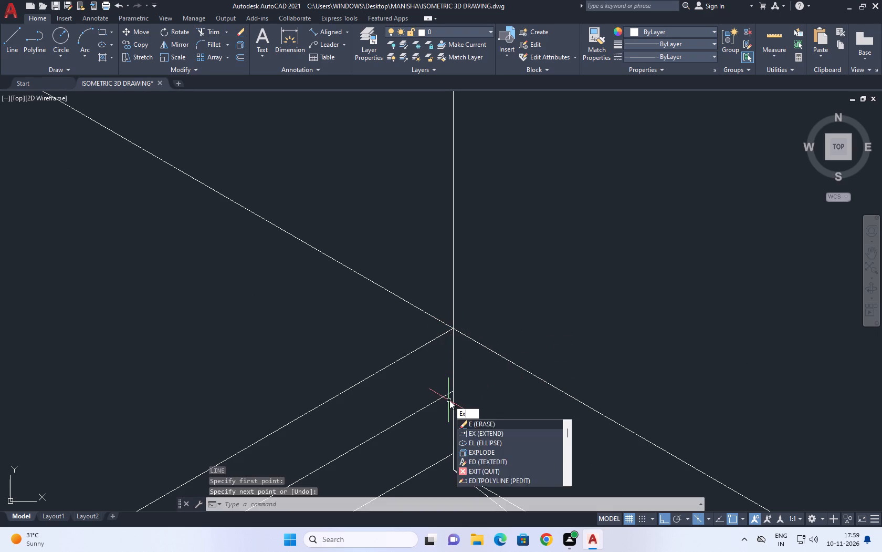
key(space)
click(442, 396)
scroll(522, 372, down, 2)
key(space)
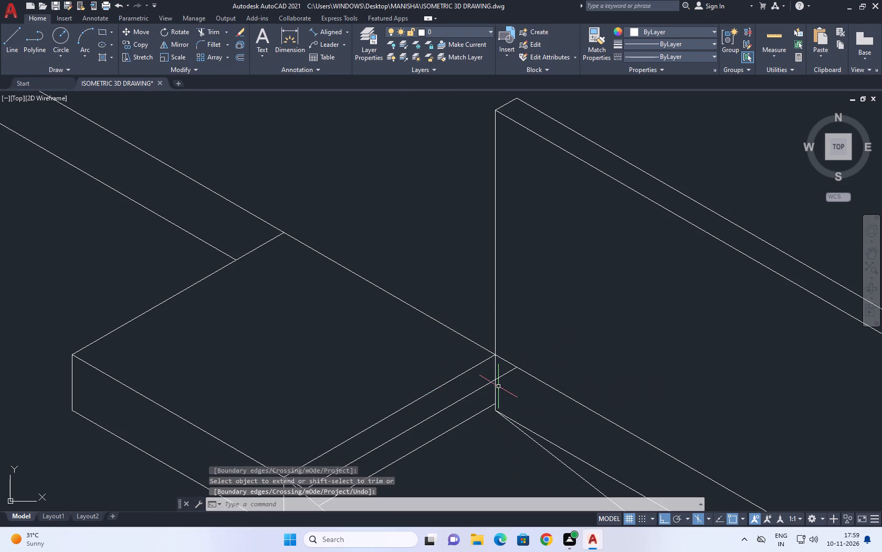
click(497, 386)
key(Escape)
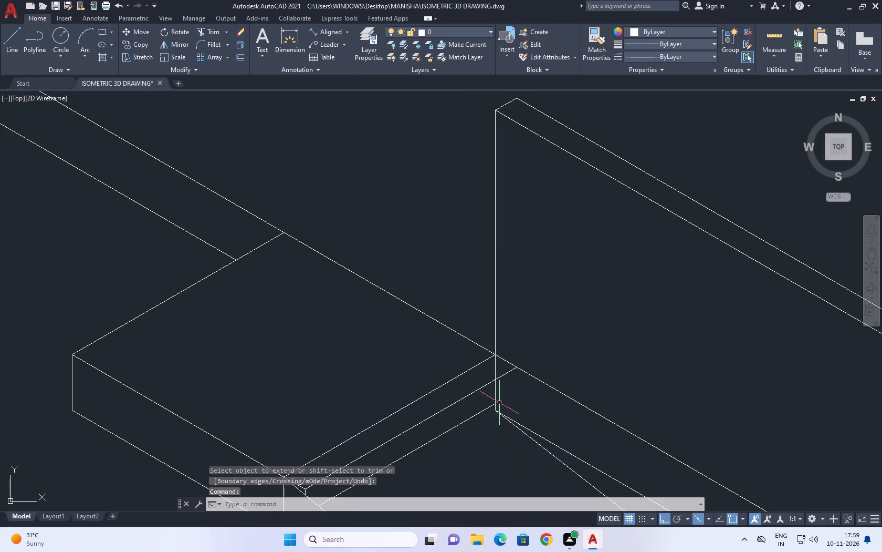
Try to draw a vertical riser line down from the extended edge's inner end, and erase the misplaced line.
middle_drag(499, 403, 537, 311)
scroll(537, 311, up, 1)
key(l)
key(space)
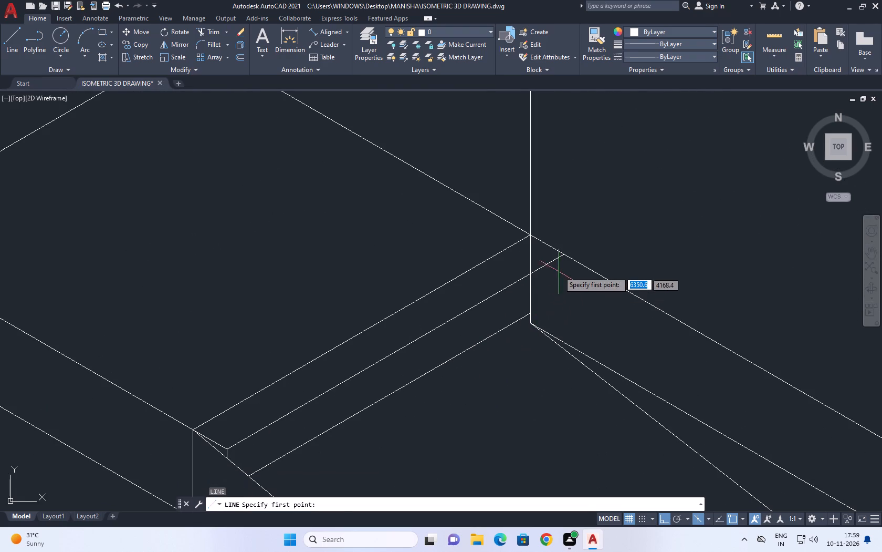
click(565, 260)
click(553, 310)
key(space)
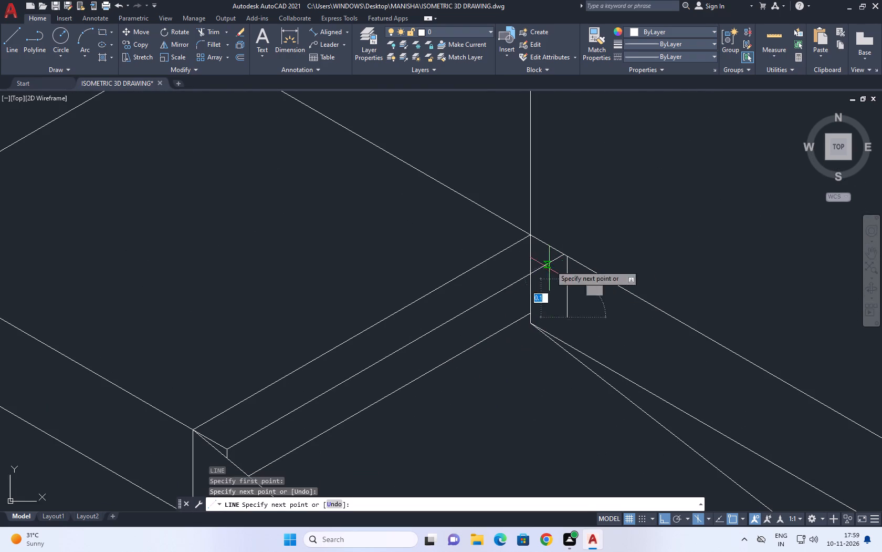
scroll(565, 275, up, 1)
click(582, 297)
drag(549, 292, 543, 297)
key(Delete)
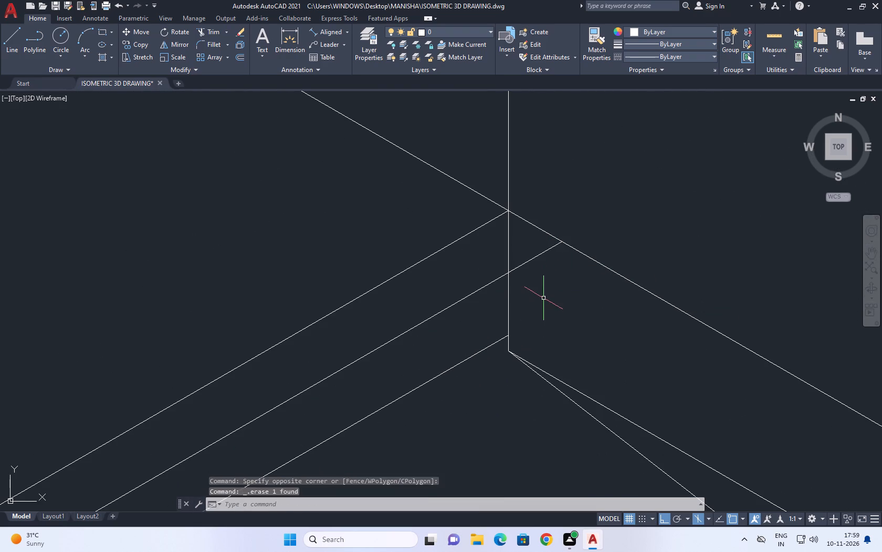
Draw a vertical line downward from the extended step edge's inner end on the wall line.
text(l)
key(space)
scroll(573, 227, up, 2)
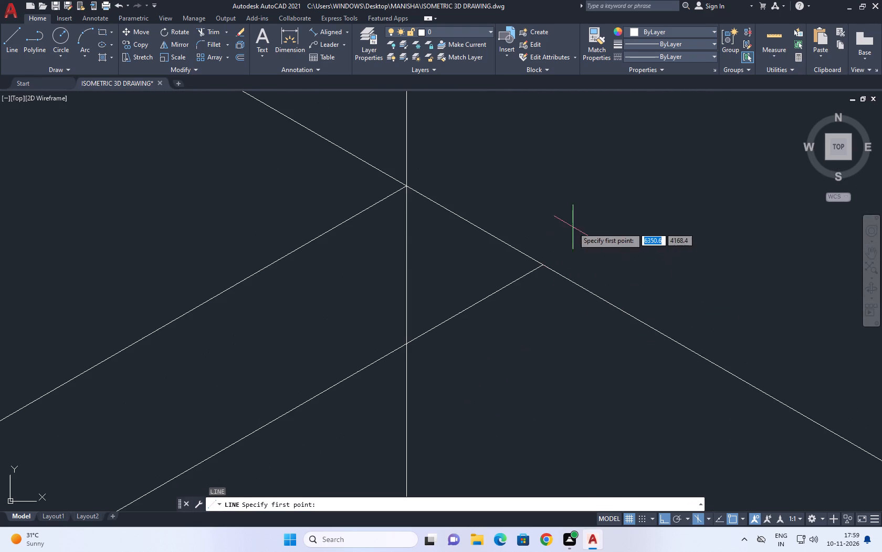
click(541, 266)
scroll(543, 239, down, 2)
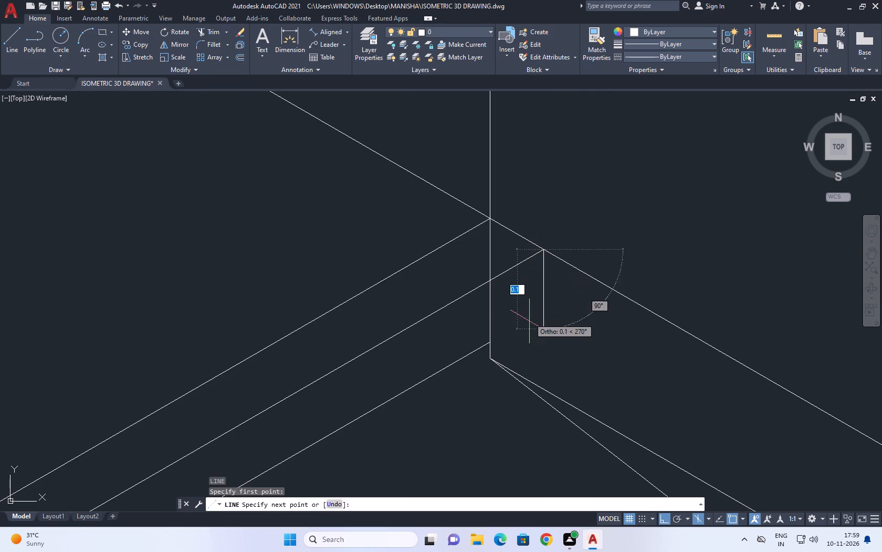
click(535, 347)
key(space)
Fillet the second copied step edge to the new vertical line with radius 0 so they meet in a corner.
key(f)
key(space)
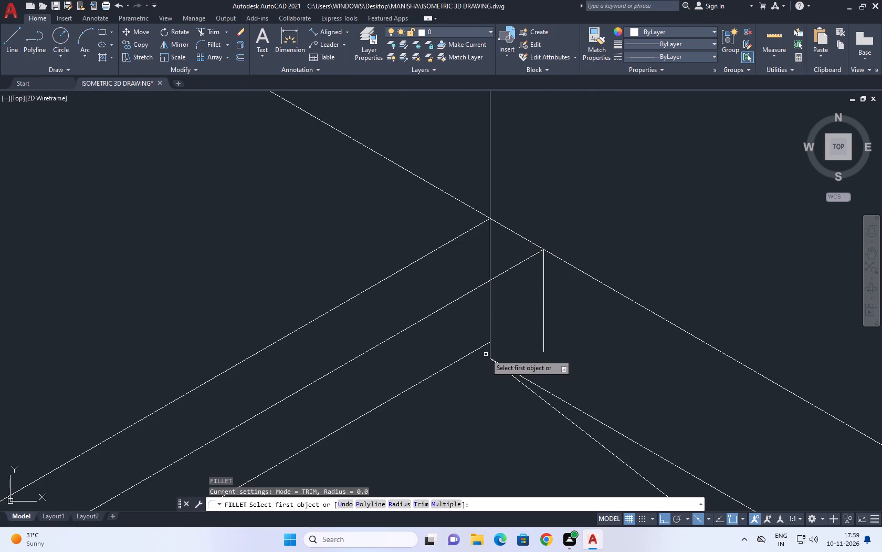
click(487, 344)
click(542, 317)
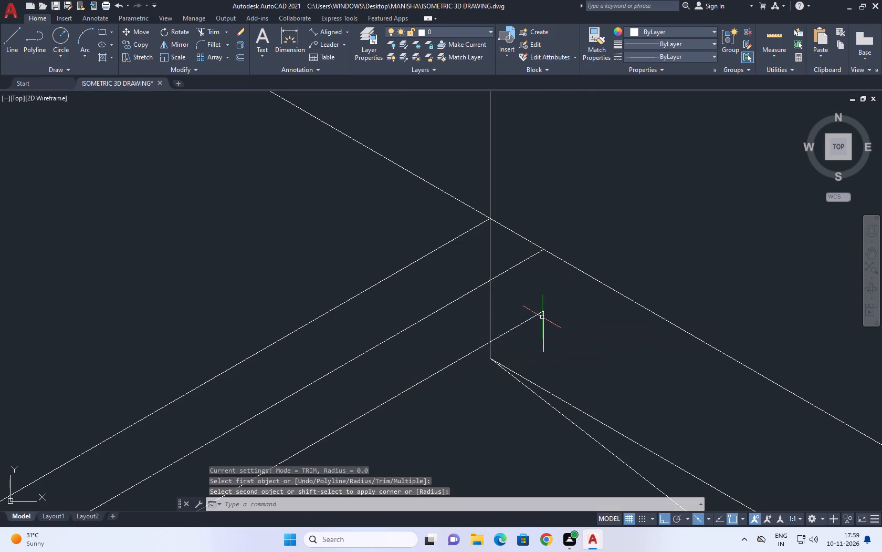
Move the remaining vertical line upward so its lower end sits on the second step edge's inner end.
scroll(553, 326, up, 1)
drag(553, 326, 551, 340)
click(526, 342)
middle_drag(540, 360, 544, 376)
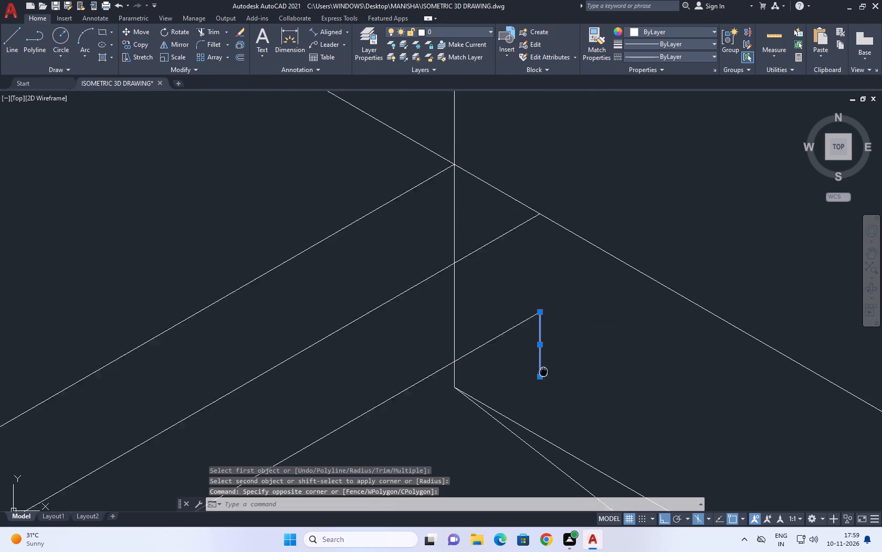
middle_drag(544, 376, 545, 376)
key(m)
key(space)
click(542, 388)
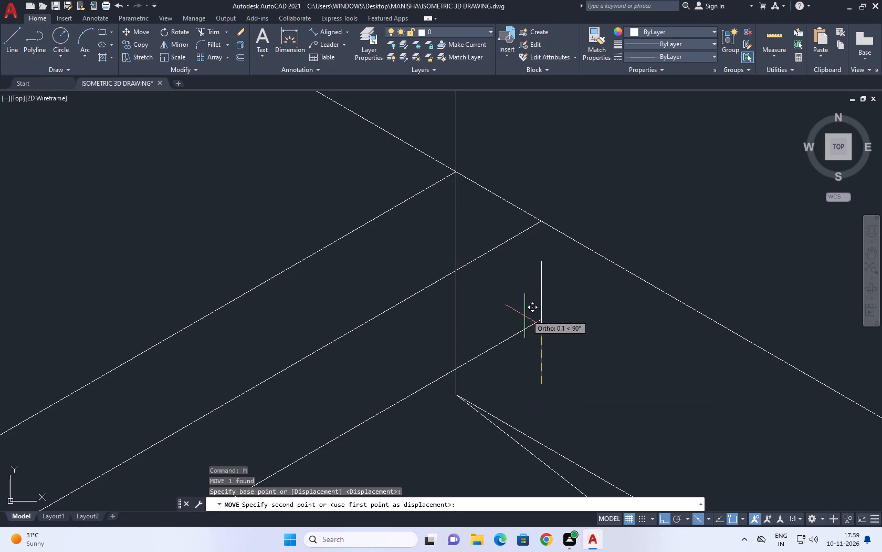
click(538, 315)
Extend the moved vertical line up to the first step edge's inner end to complete the inner riser.
middle_drag(540, 266, 556, 294)
text(ex)
key(space)
click(556, 294)
scroll(558, 299, down, 2)
key(Escape)
Trim the two pieces of the landing's inner vertical that cross the new step between its edges.
middle_drag(548, 318, 606, 314)
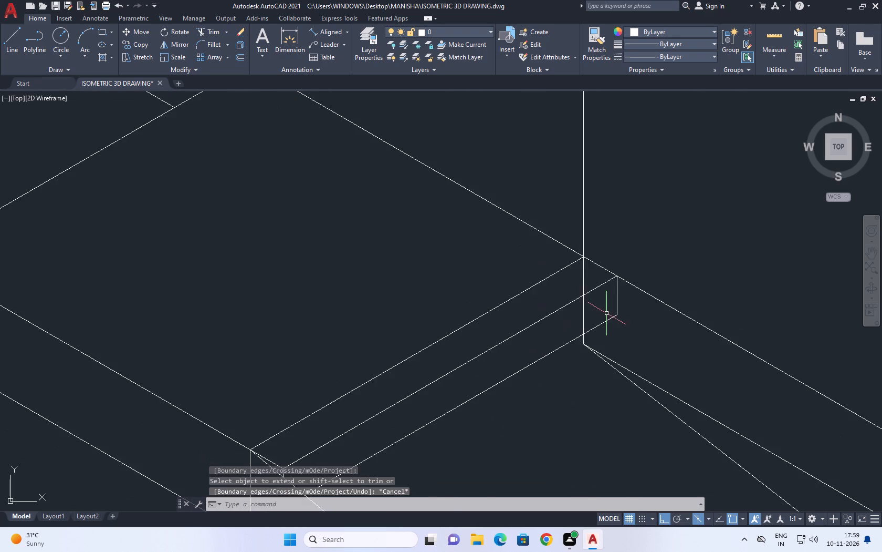
scroll(604, 310, down, 2)
middle_drag(607, 294, 616, 316)
text(tr)
key(space)
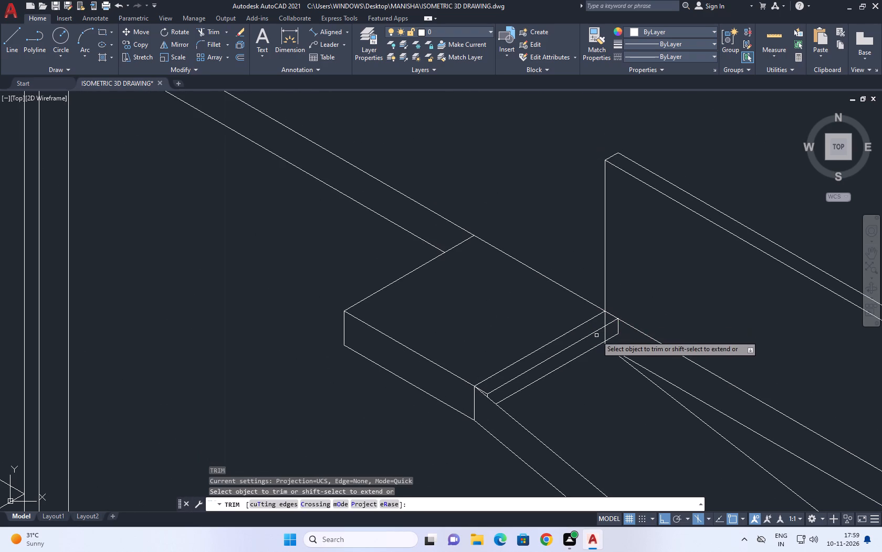
click(604, 335)
click(603, 321)
scroll(605, 340, down, 1)
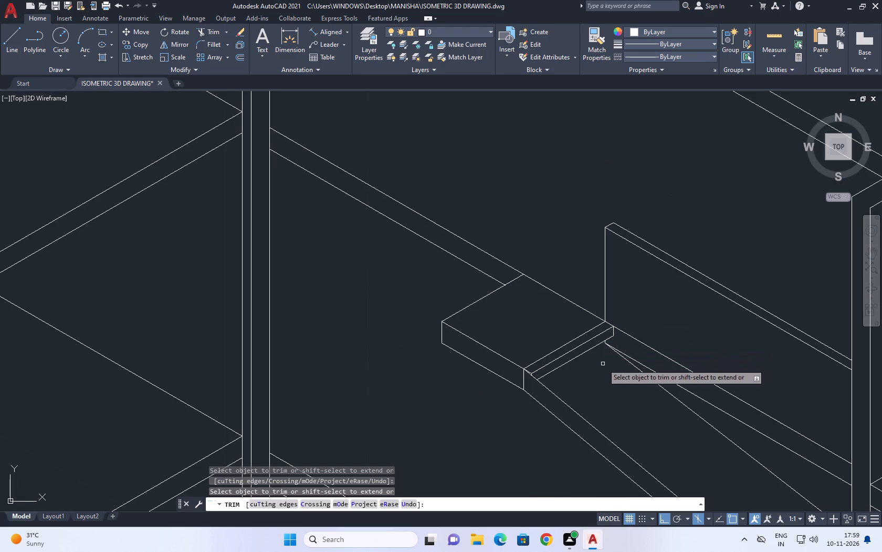
key(Escape)
Copy the complete step's lines from the landing's top front corner to three successive step ends down the sloped line.
scroll(534, 371, up, 3)
middle_drag(587, 399, 534, 337)
scroll(529, 341, down, 1)
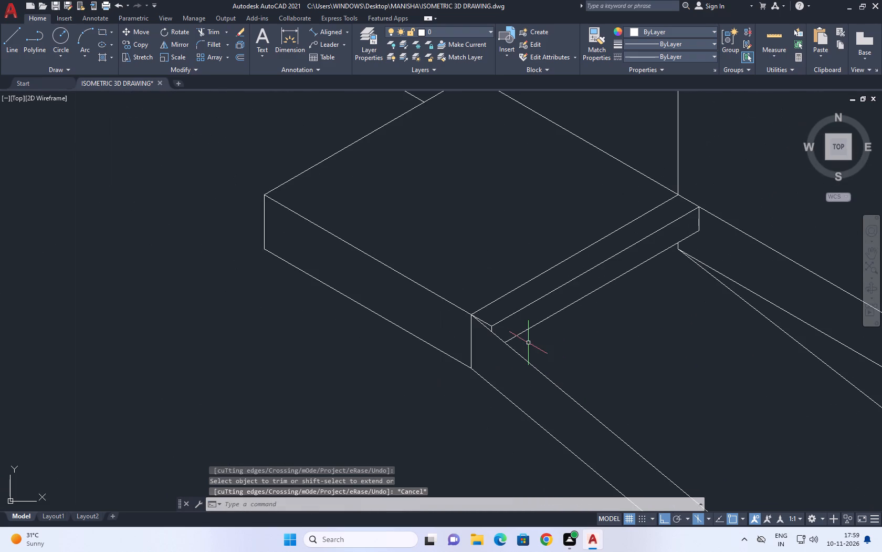
scroll(468, 214, down, 2)
click(458, 138)
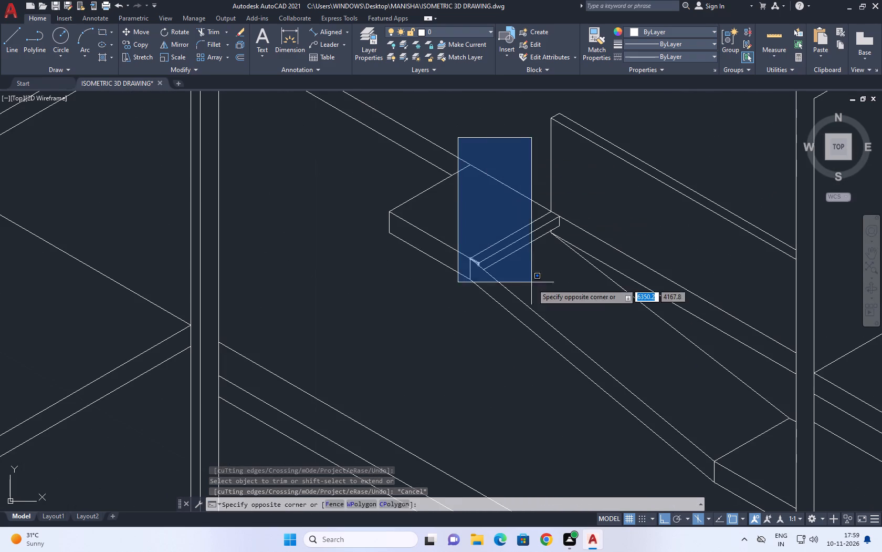
click(575, 271)
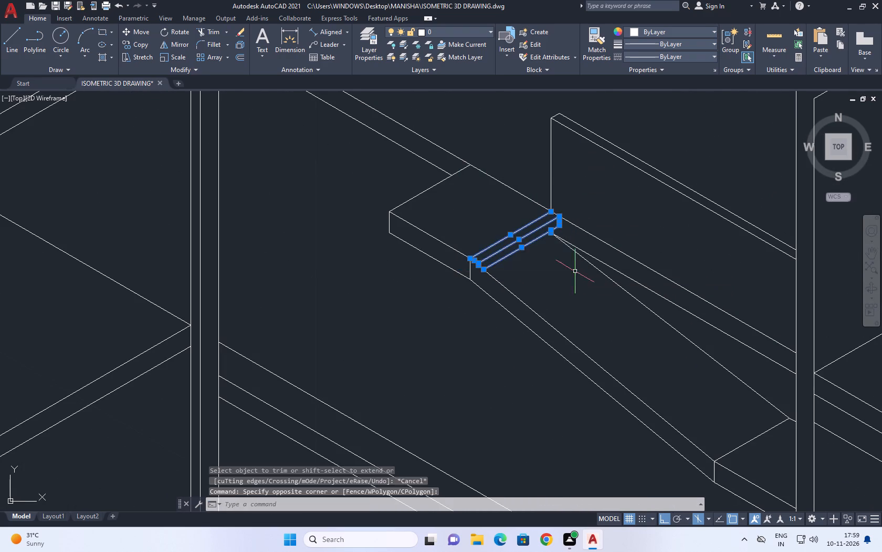
middle_drag(510, 268, 520, 293)
text(co)
key(space)
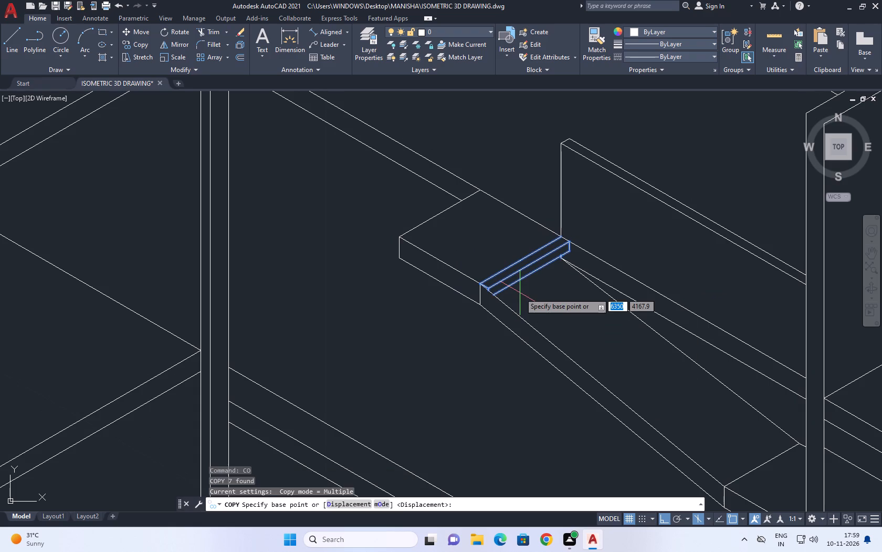
scroll(491, 278, up, 2)
click(482, 287)
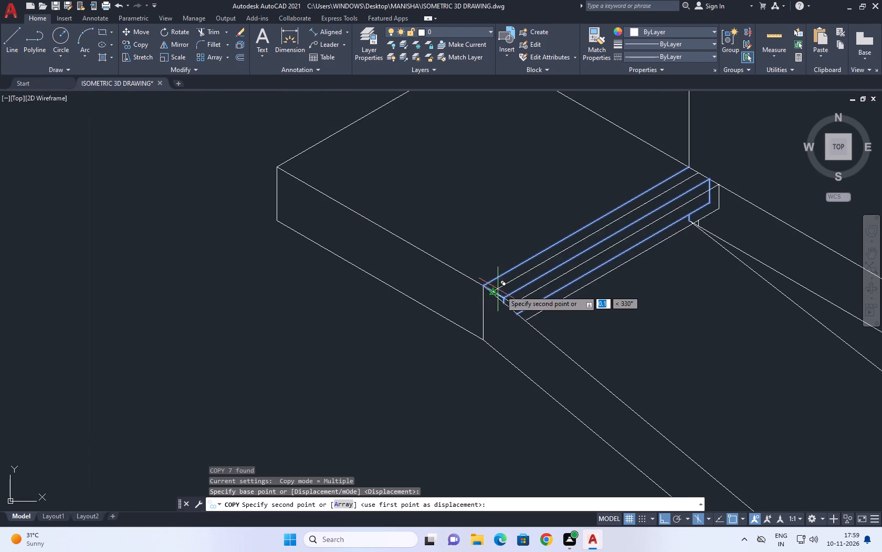
click(519, 319)
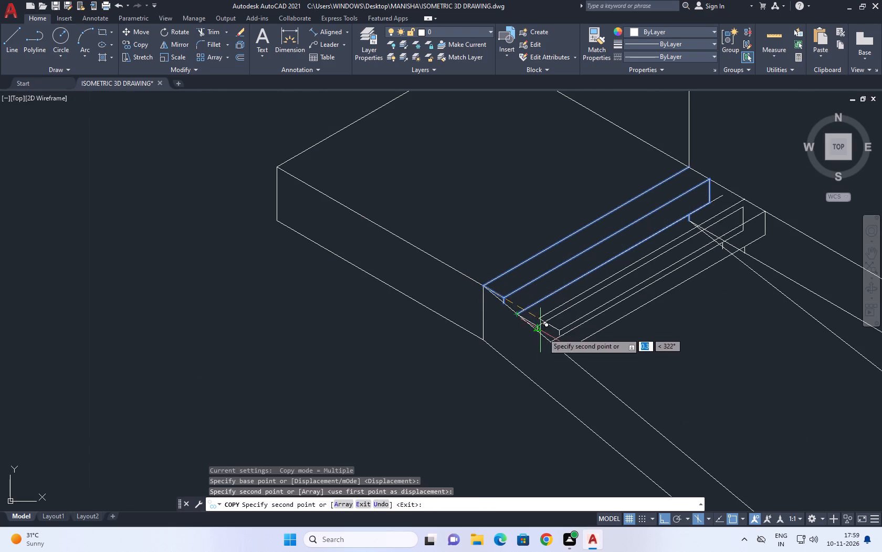
click(552, 343)
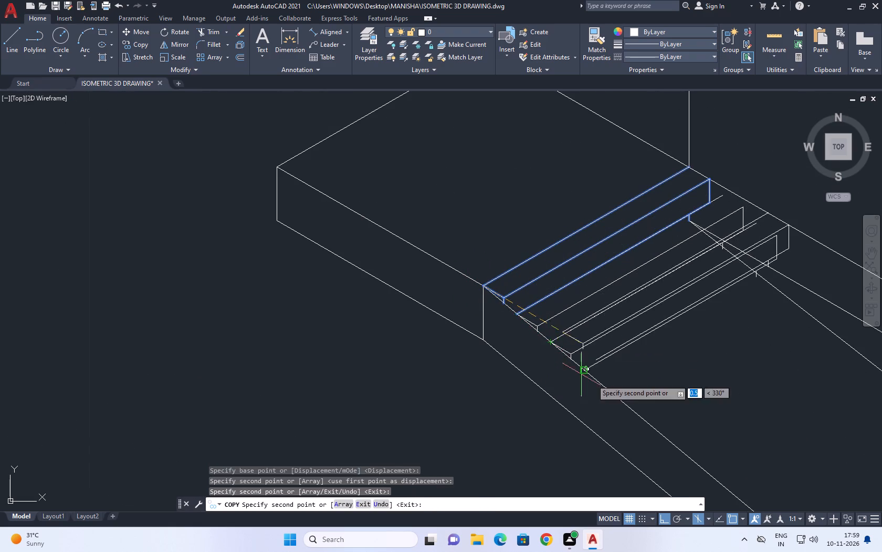
middle_drag(592, 380, 497, 301)
scroll(494, 300, up, 1)
click(487, 286)
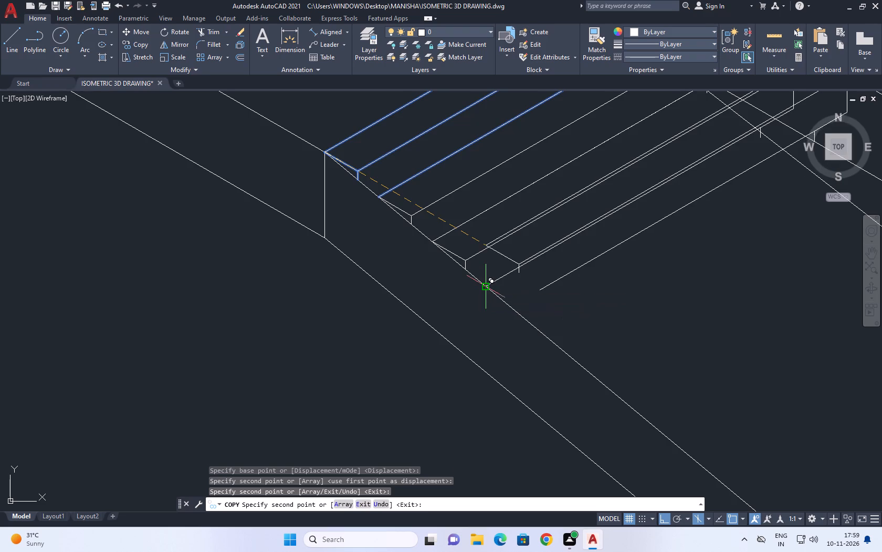
Continue copying the step to the next five successive step ends down the flight's outer sloped line.
middle_drag(537, 360, 247, 365)
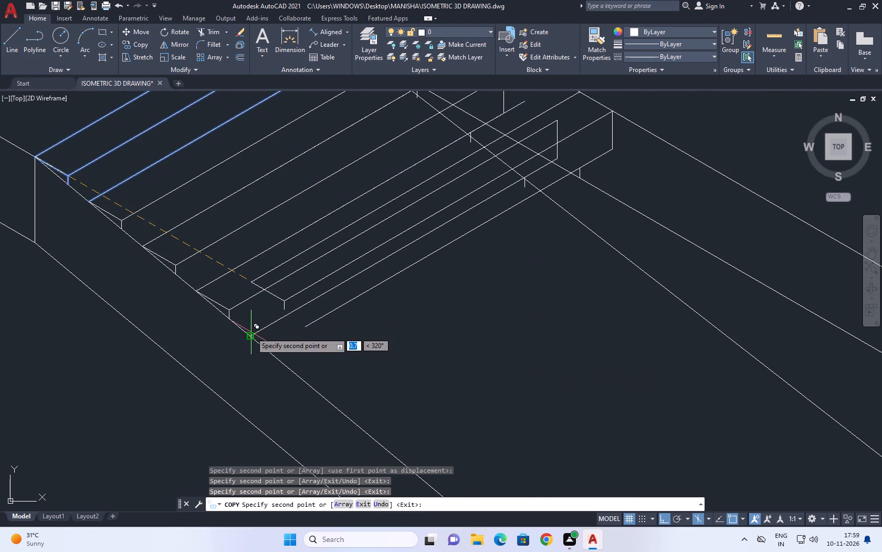
click(251, 334)
scroll(348, 339, down, 2)
scroll(333, 360, up, 2)
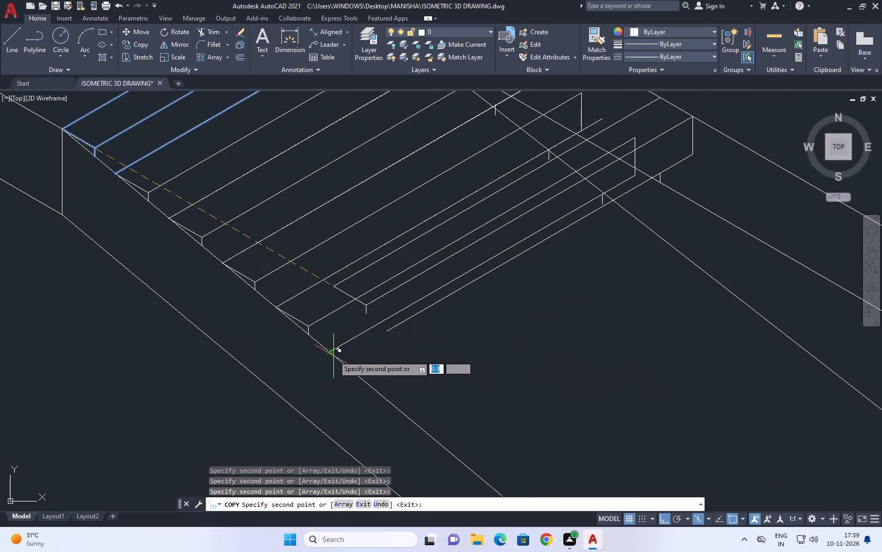
click(332, 354)
scroll(391, 371, down, 3)
scroll(391, 393, up, 2)
click(385, 358)
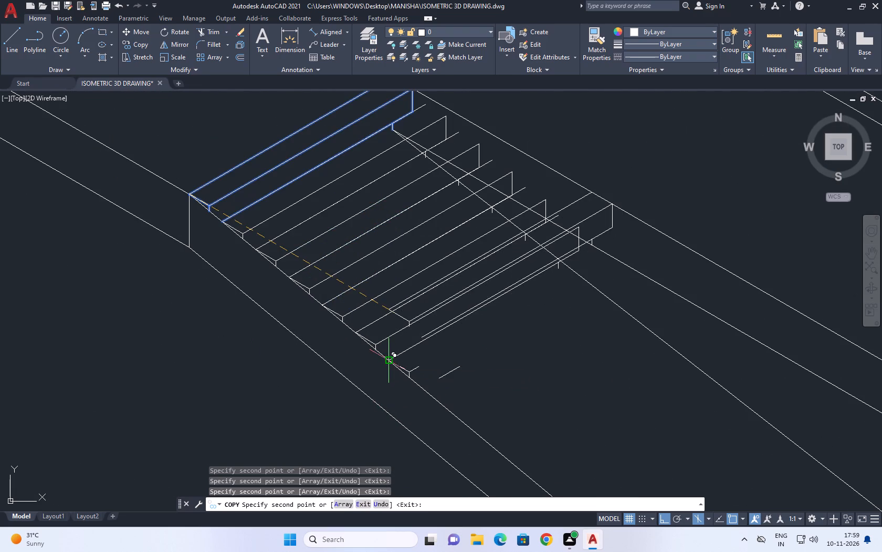
click(424, 387)
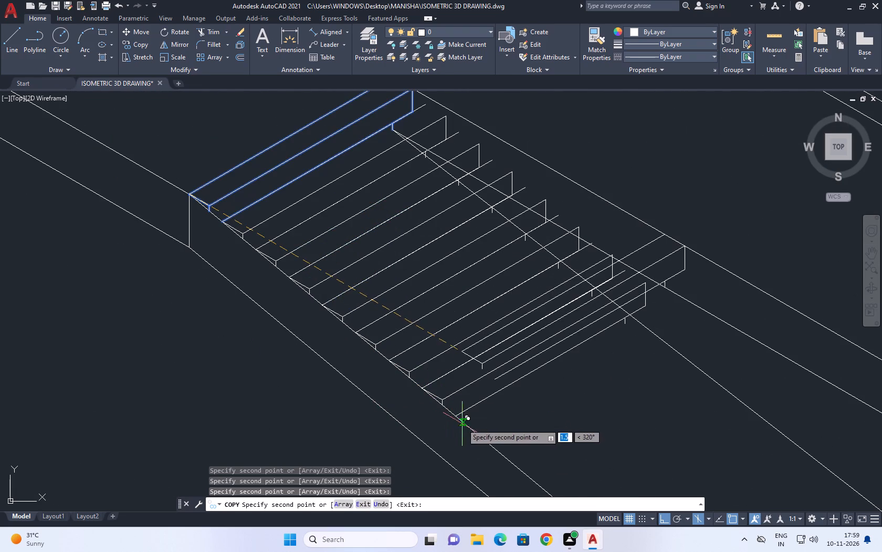
click(453, 415)
Copy the step to the remaining successive step ends down the sloped line as far as the lower landing.
middle_drag(531, 439, 479, 334)
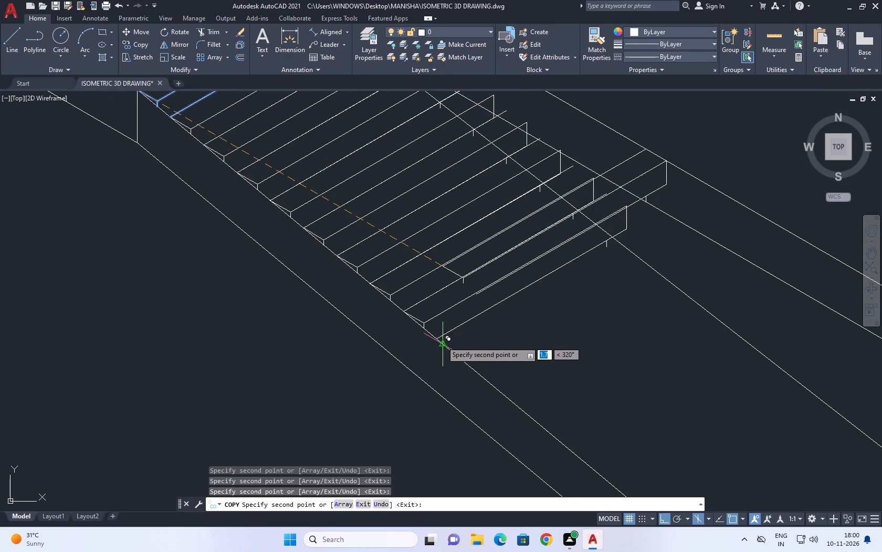
click(437, 339)
click(472, 367)
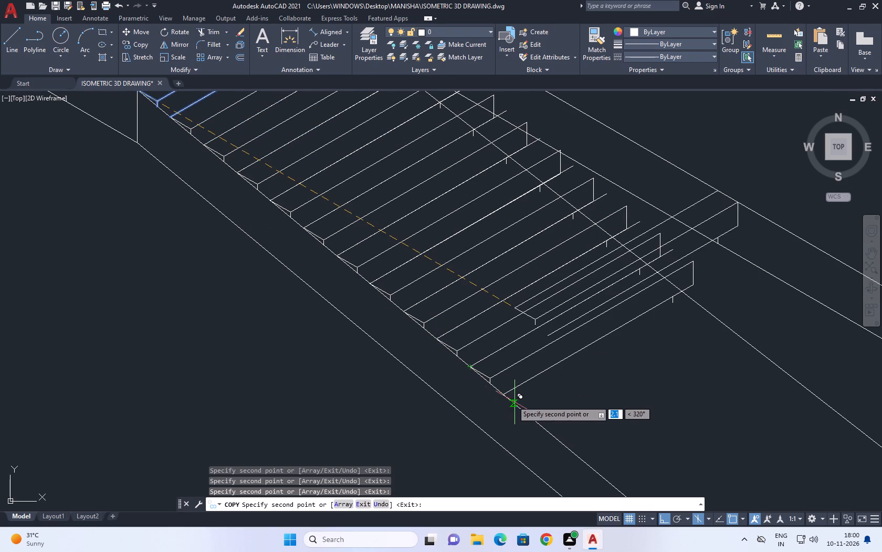
click(501, 396)
middle_drag(572, 418, 484, 313)
click(447, 318)
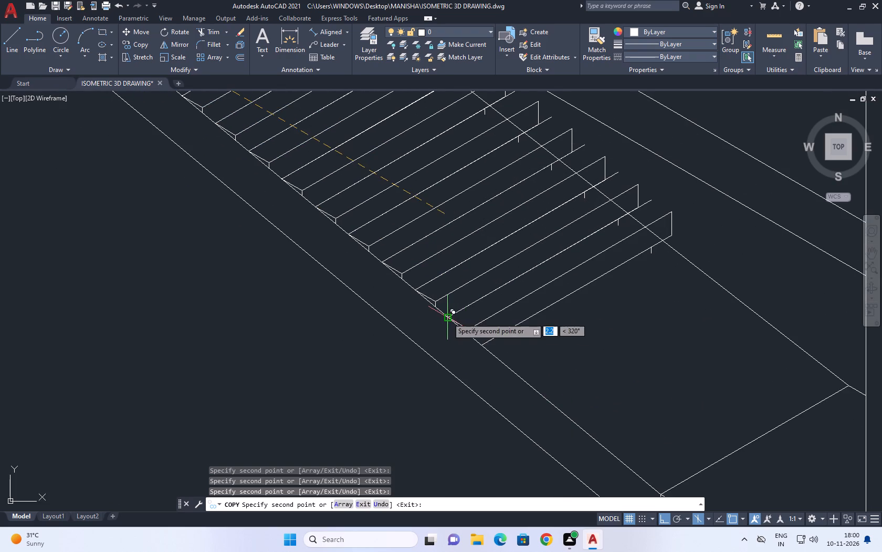
click(483, 346)
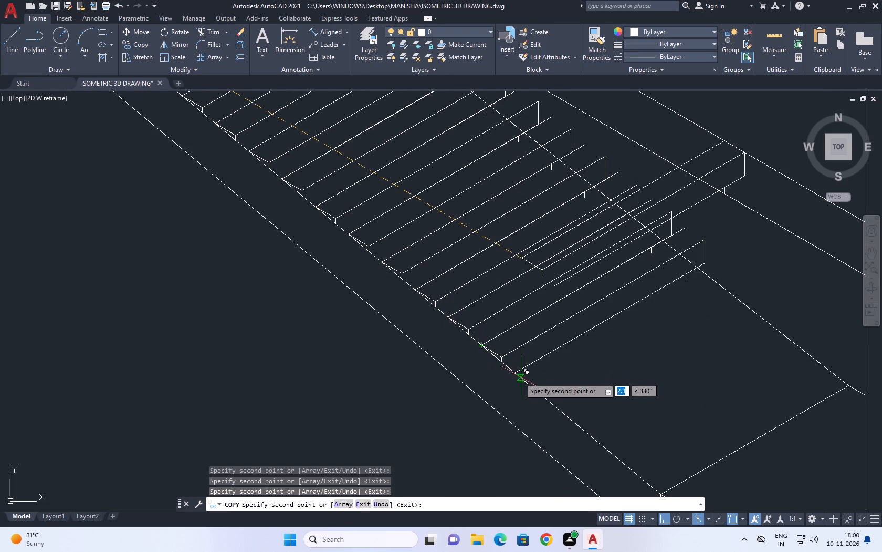
click(514, 376)
click(549, 398)
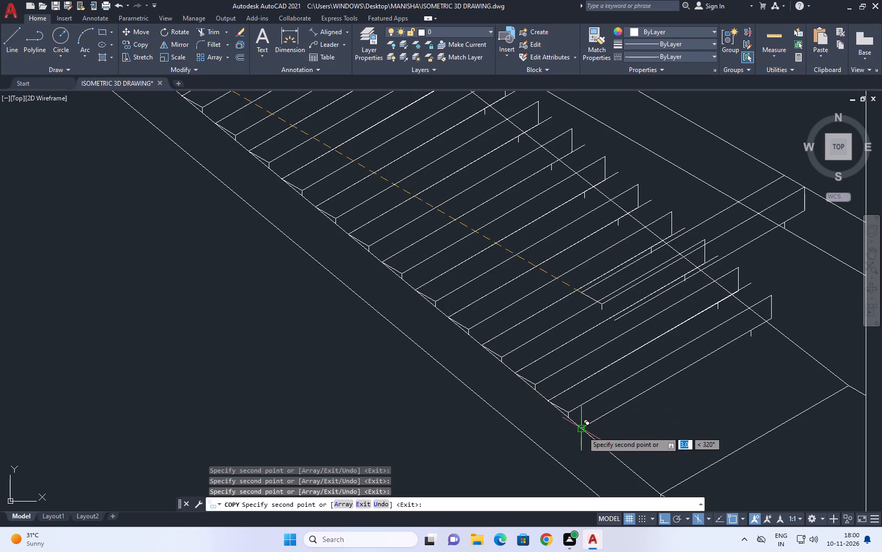
drag(582, 431, 586, 436)
click(613, 459)
scroll(669, 461, down, 2)
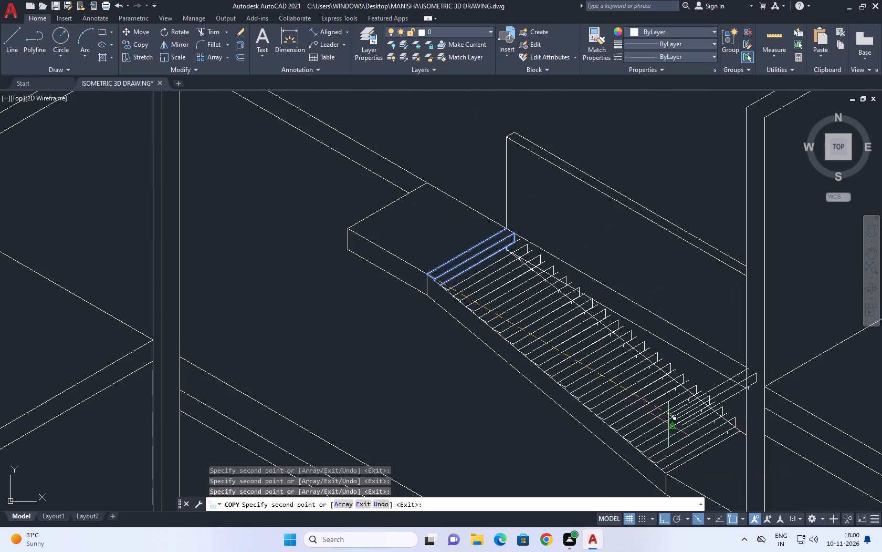
key(Escape)
Fence-trim the lower steps' edge lines and verticals that project beyond the flight's inner sloped line.
scroll(652, 384, up, 1)
middle_drag(726, 393, 672, 400)
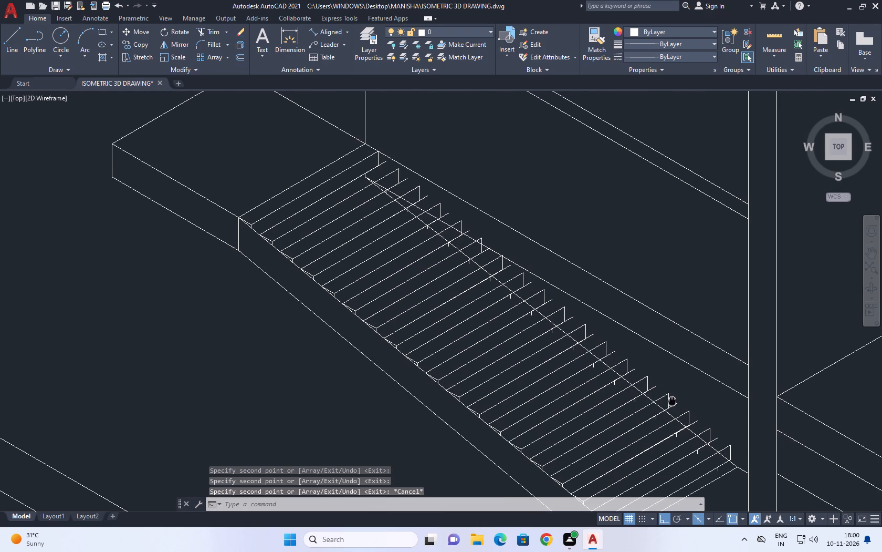
middle_drag(672, 400, 671, 401)
middle_drag(388, 201, 393, 239)
key(t)
key(r)
key(space)
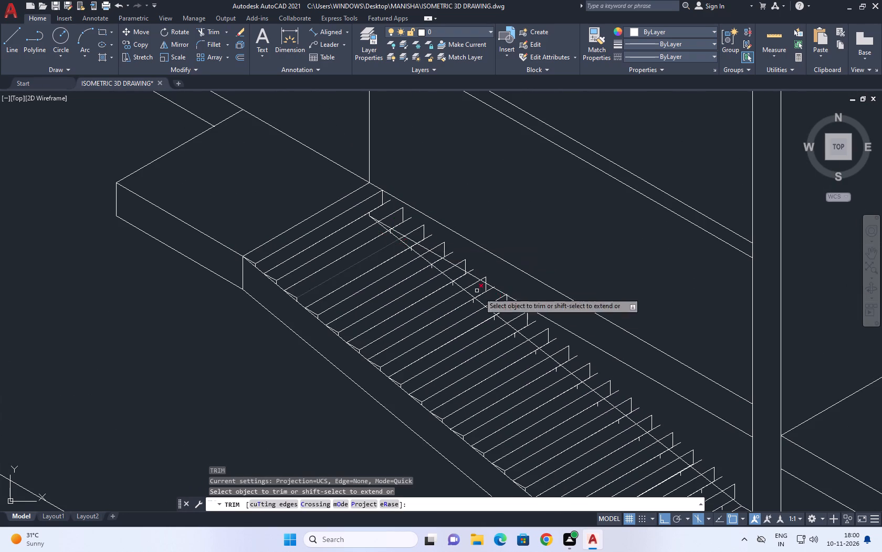
scroll(536, 318, up, 2)
scroll(551, 346, down, 3)
scroll(676, 450, up, 2)
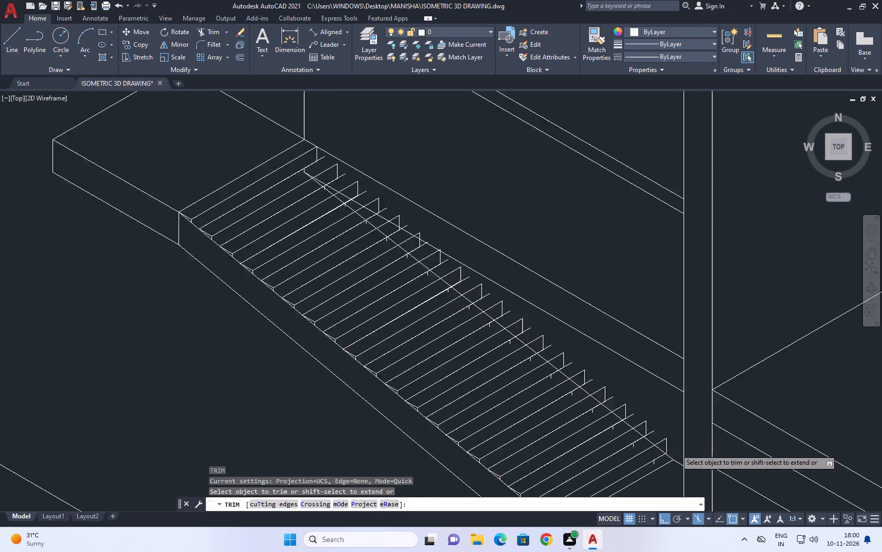
scroll(667, 451, up, 1)
click(667, 451)
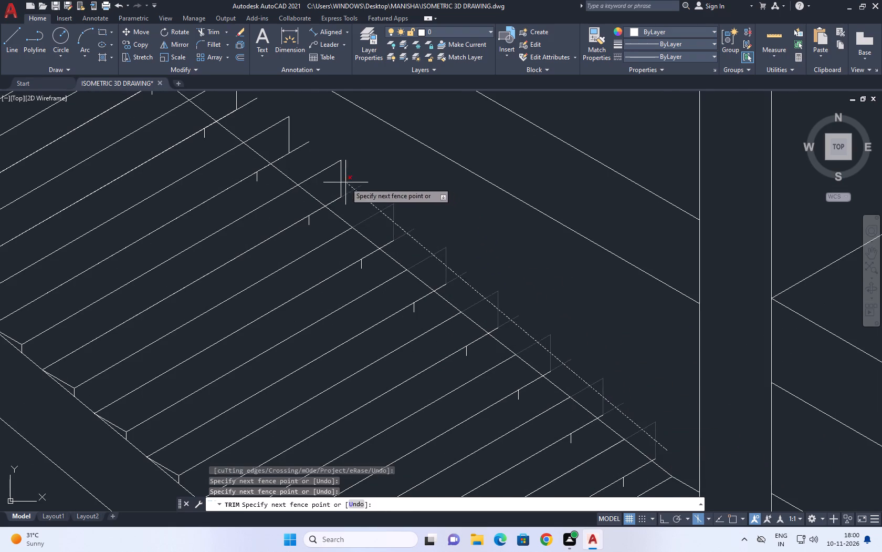
click(260, 120)
Trim the remaining short edge stubs of the lower steps back to the inner sloped line, down to the lower landing.
click(267, 139)
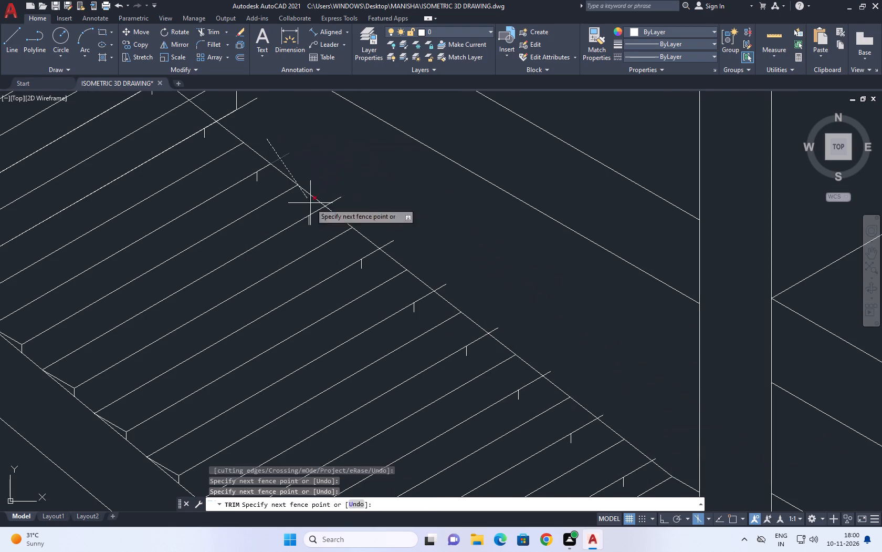
click(406, 263)
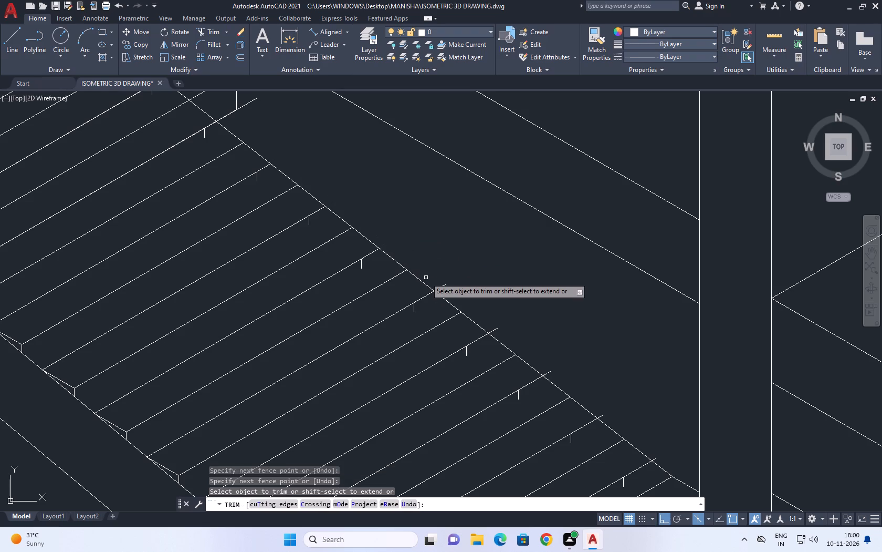
click(426, 278)
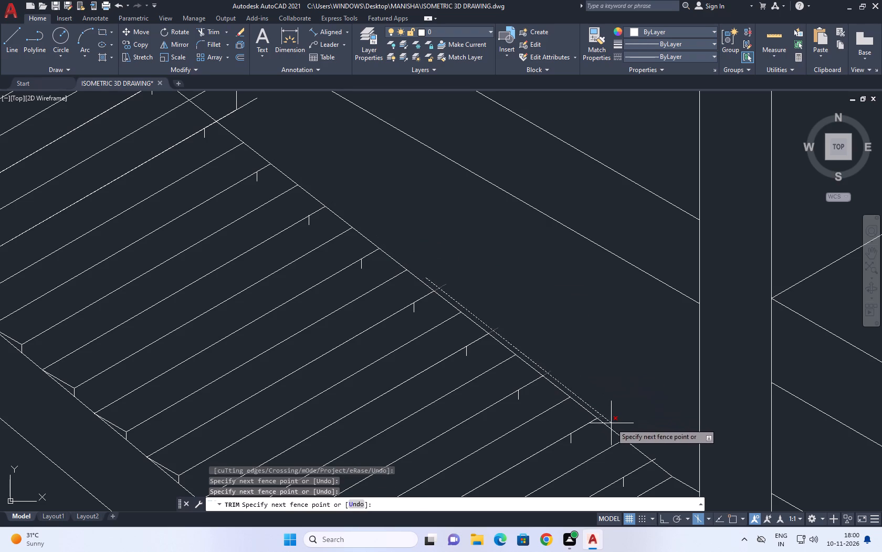
click(611, 423)
scroll(589, 369, down, 3)
scroll(581, 373, up, 5)
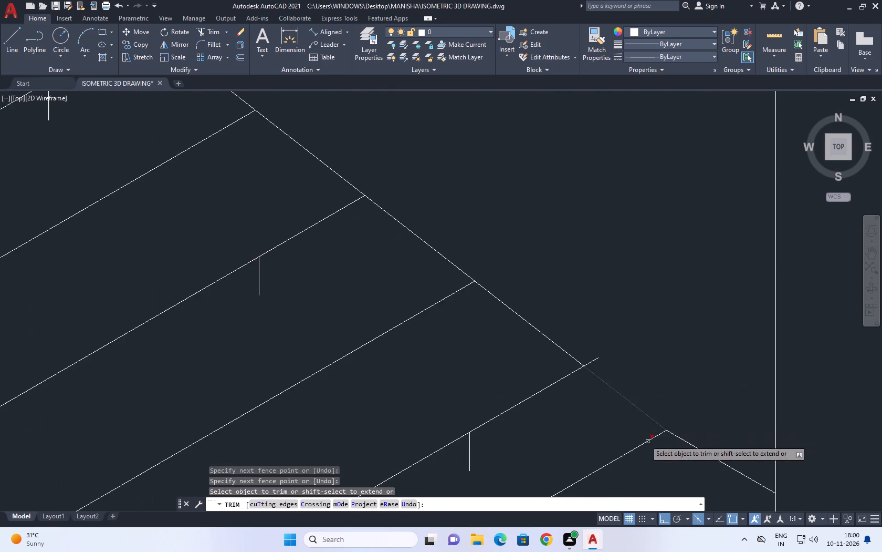
scroll(640, 435, up, 3)
drag(618, 386, 605, 371)
click(561, 320)
scroll(652, 333, down, 8)
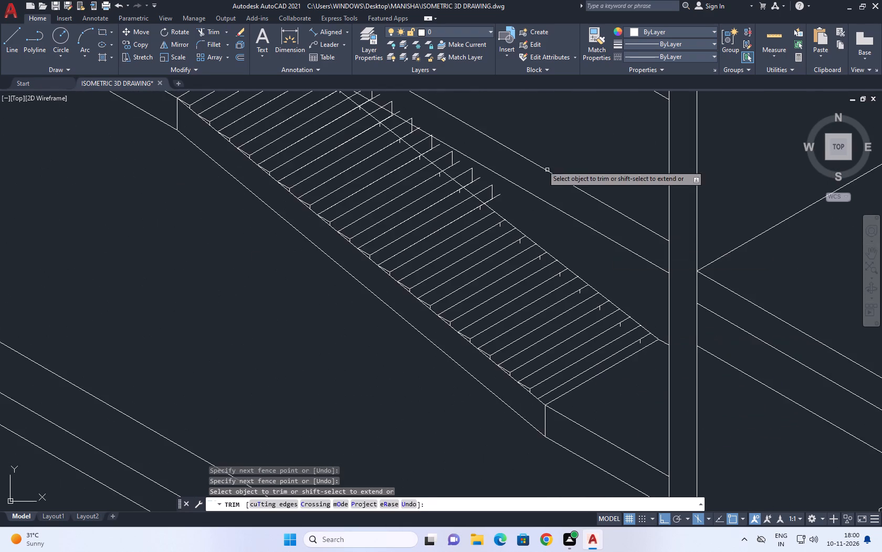
Fence-trim the upper steps' edge lines where they pass beyond the inner sloped line toward the wall.
middle_drag(535, 159, 690, 373)
click(657, 417)
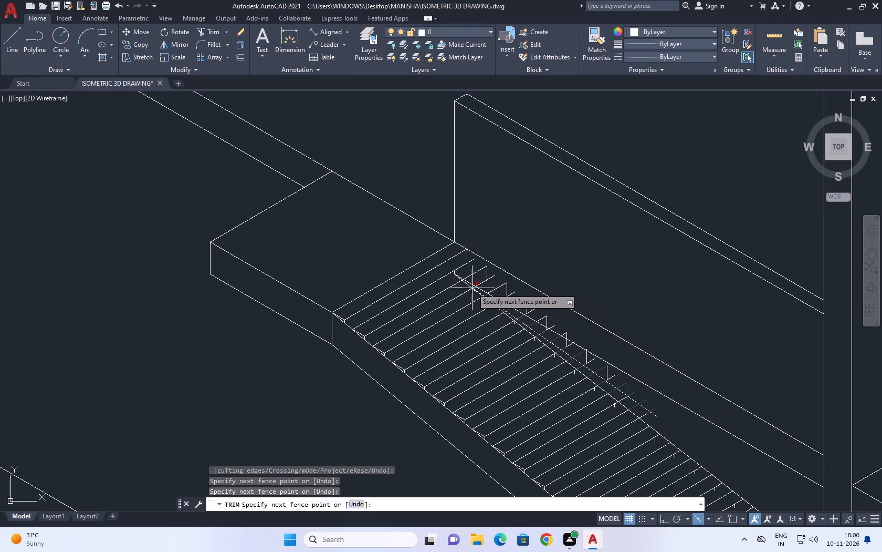
scroll(472, 288, up, 4)
click(464, 271)
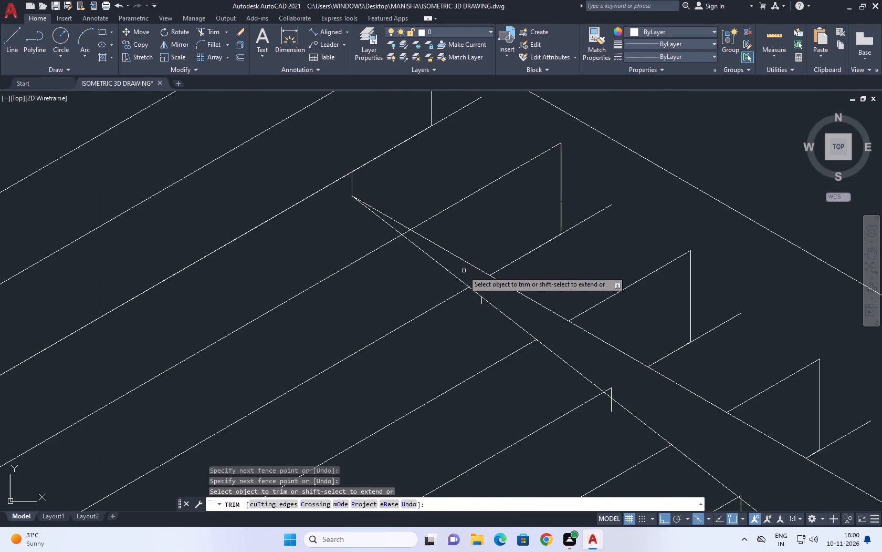
scroll(459, 268, down, 3)
key(space)
Erase the detached leftover verticals and edge piece lying across the wall base line beside the middle steps.
scroll(666, 394, up, 2)
drag(698, 437, 693, 434)
click(661, 405)
drag(624, 369, 613, 365)
click(584, 354)
click(552, 324)
drag(514, 313, 509, 311)
middle_drag(512, 309, 512, 310)
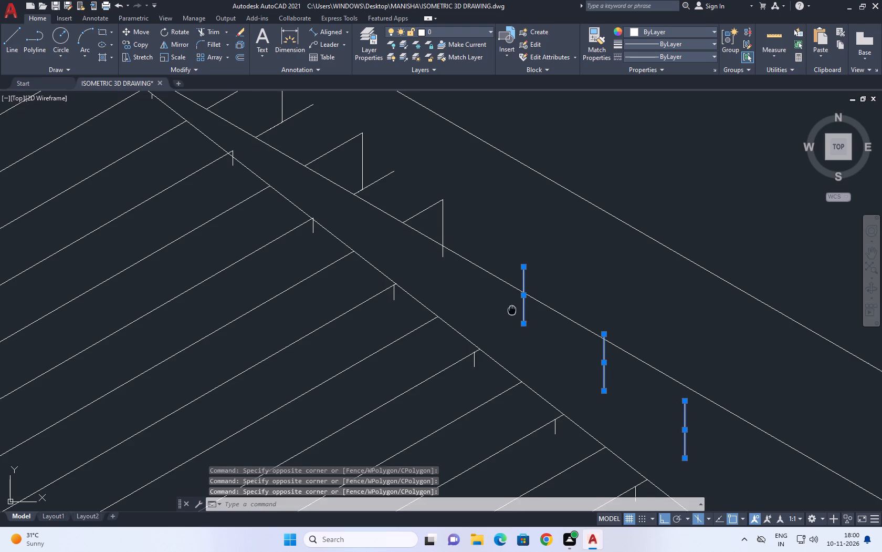
middle_drag(512, 310, 513, 316)
key(Delete)
click(447, 218)
click(408, 202)
middle_drag(433, 210, 488, 318)
key(Delete)
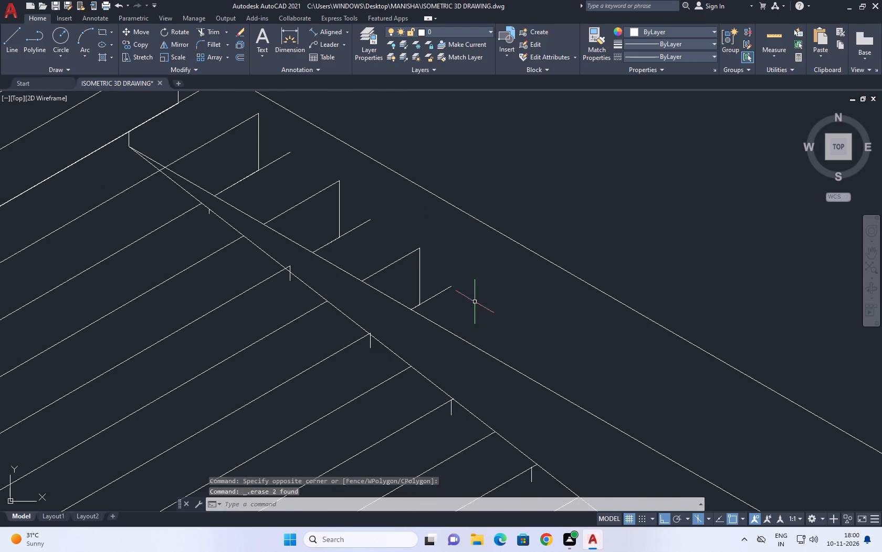
Erase the three leftover lines of the lowest remaining step fragment beyond the wall base line.
drag(449, 288, 437, 278)
click(391, 241)
click(430, 294)
click(429, 263)
click(384, 234)
middle_drag(416, 248, 503, 333)
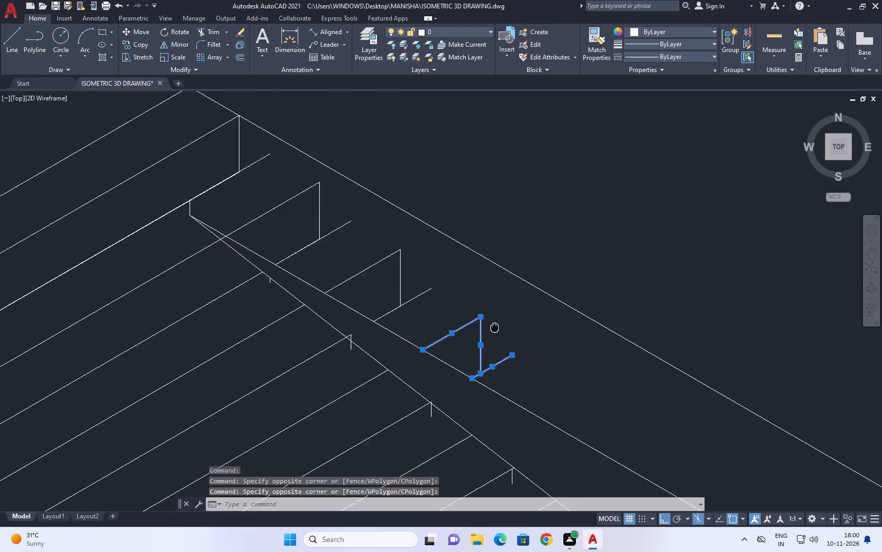
middle_drag(503, 333, 507, 335)
key(Delete)
Erase the leftover lines of the next step fragment up and the stray short stub on the wall base line.
scroll(430, 305, up, 1)
click(462, 349)
click(404, 273)
key(Delete)
drag(415, 292, 411, 284)
click(374, 241)
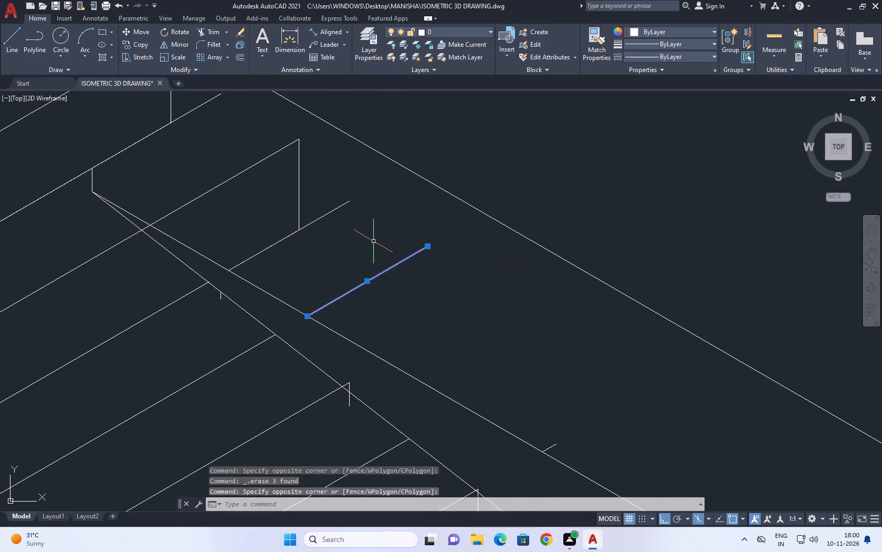
key(Delete)
middle_drag(516, 433, 468, 272)
click(452, 247)
click(594, 344)
key(Delete)
Trim the inner ends of the topmost steps that project past the sloped line just below the upper landing.
scroll(549, 310, down, 3)
middle_drag(447, 240, 450, 250)
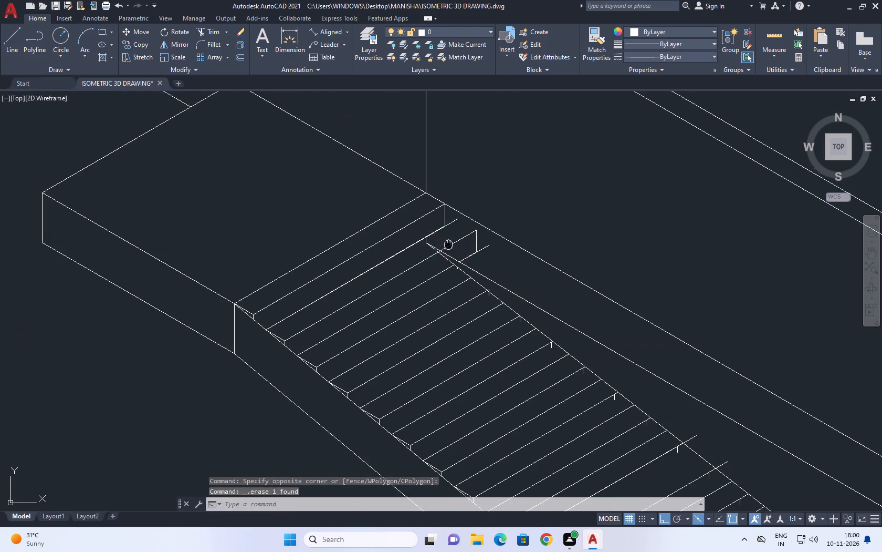
middle_drag(450, 250, 478, 304)
scroll(487, 312, up, 2)
middle_drag(483, 310, 493, 319)
scroll(493, 319, down, 2)
scroll(491, 288, up, 1)
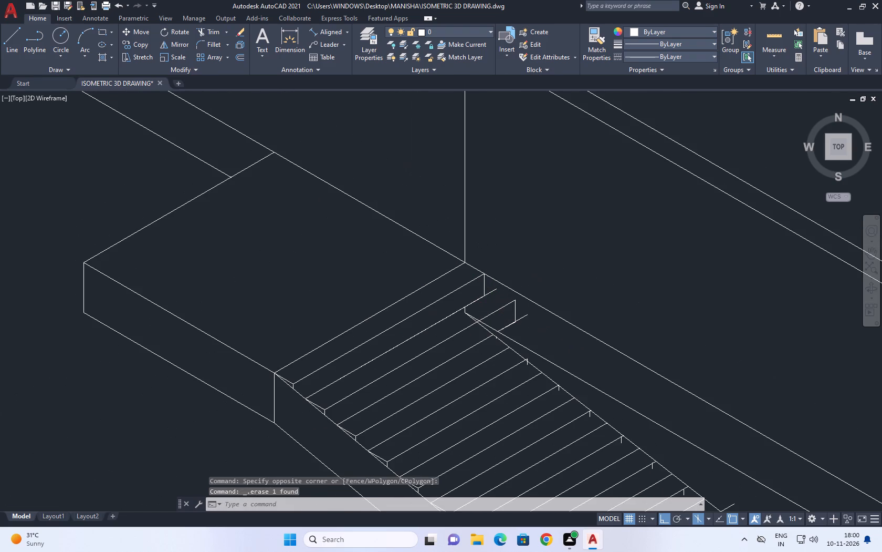
middle_drag(496, 295, 509, 314)
scroll(509, 314, up, 1)
text(tr)
key(space)
drag(514, 342, 520, 351)
click(625, 428)
click(562, 401)
click(505, 376)
scroll(558, 372, down, 4)
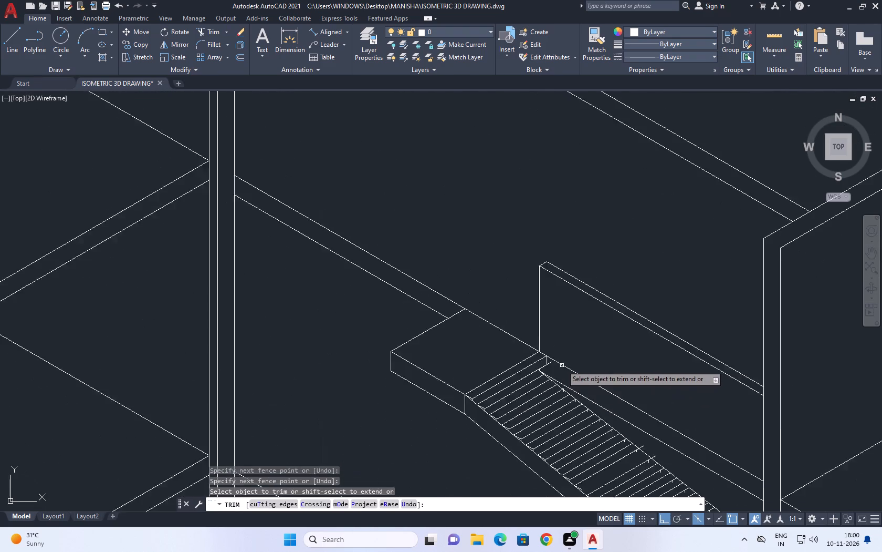
scroll(562, 365, down, 1)
key(space)
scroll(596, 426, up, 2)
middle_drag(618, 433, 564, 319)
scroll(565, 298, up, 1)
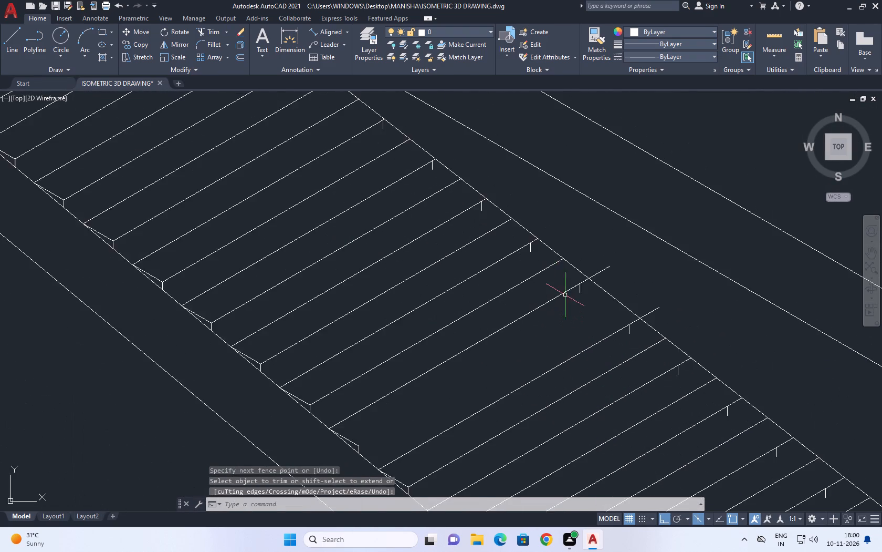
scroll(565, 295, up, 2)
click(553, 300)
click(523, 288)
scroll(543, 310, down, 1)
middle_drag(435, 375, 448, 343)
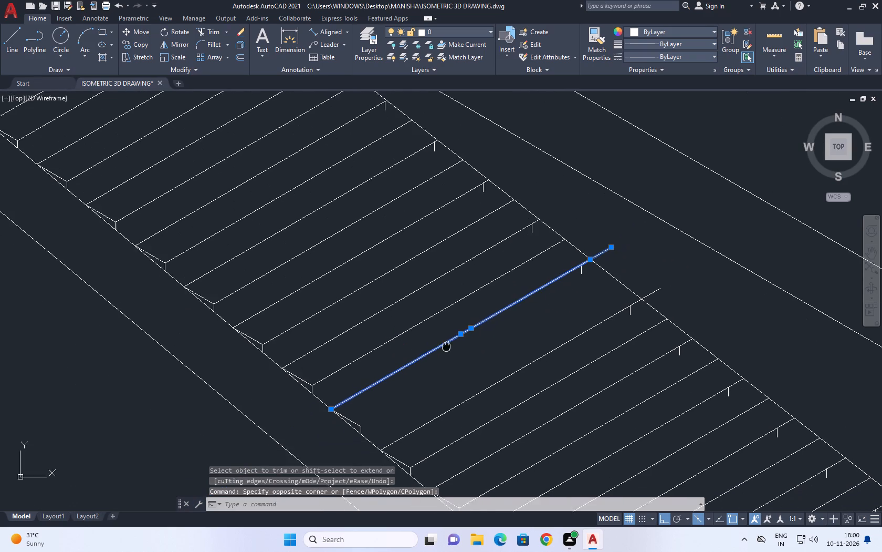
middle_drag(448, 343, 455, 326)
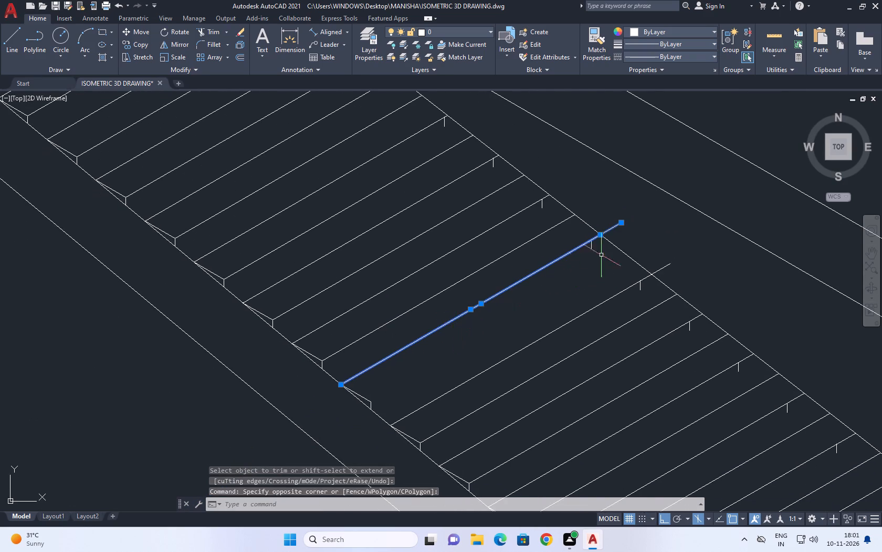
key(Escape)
Move the duplicate edge line of the mid-flight step from the tread's back end to its outer front corner lacking an edge.
scroll(619, 230, up, 2)
click(608, 224)
middle_click(600, 218)
text(m)
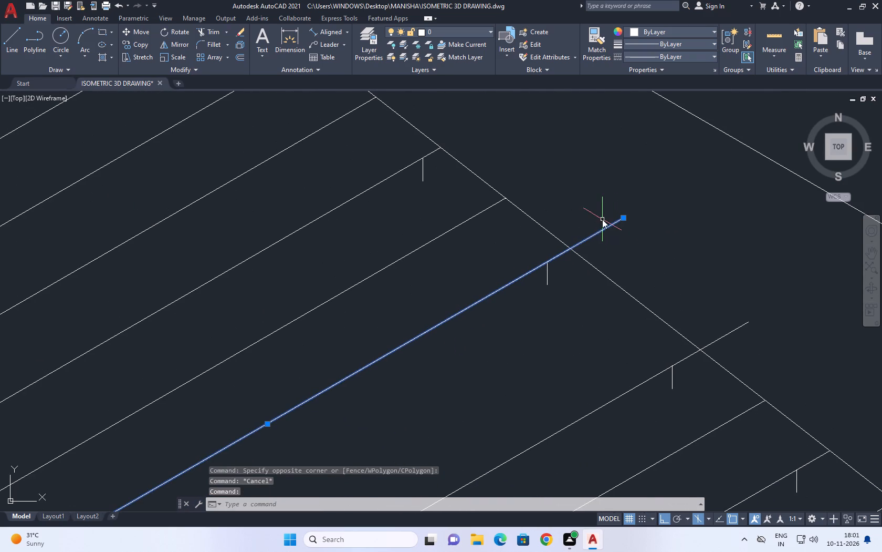
key(space)
scroll(602, 219, down, 2)
scroll(334, 387, up, 4)
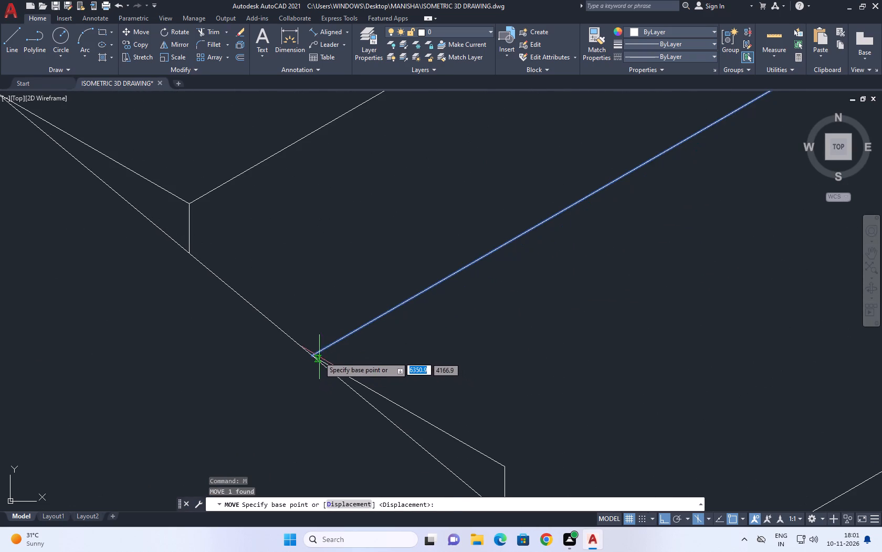
click(311, 353)
scroll(450, 325, down, 3)
click(459, 360)
scroll(440, 328, down, 3)
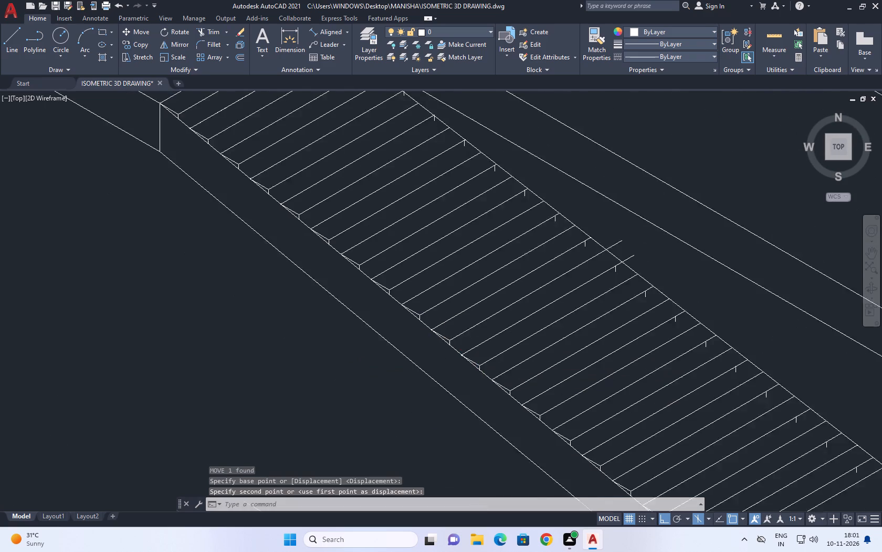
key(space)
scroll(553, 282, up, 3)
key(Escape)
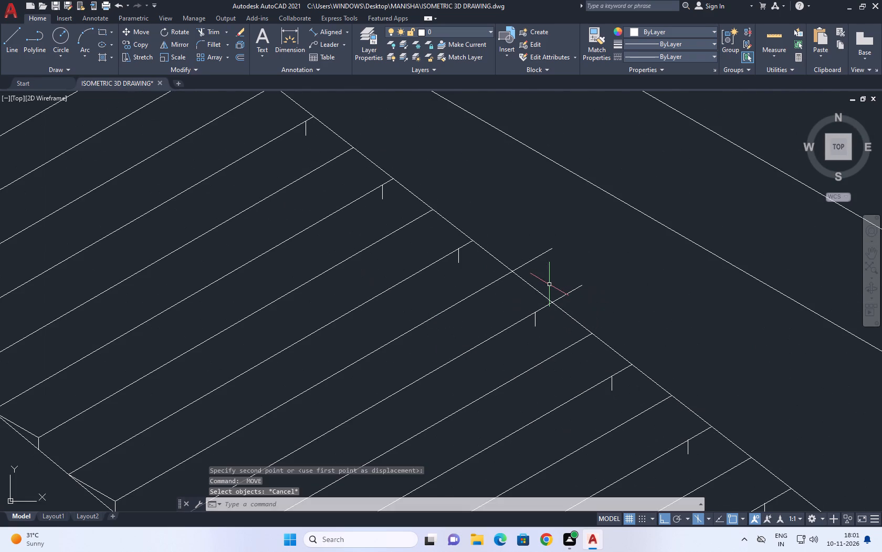
Trim the ends of the two mid-flight step lines that project past the sloped line.
key(t)
text(r)
key(space)
click(584, 308)
click(523, 250)
scroll(538, 267, down, 3)
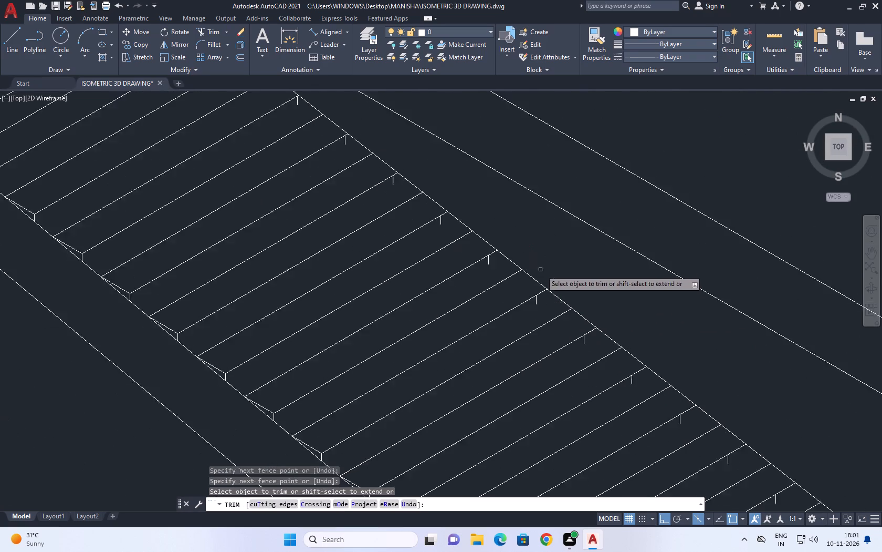
key(space)
Extend the short vertical edge lines of the two topmost unfinished steps down to the tread lines below them.
scroll(520, 290, up, 1)
middle_drag(535, 278, 540, 287)
scroll(527, 260, up, 1)
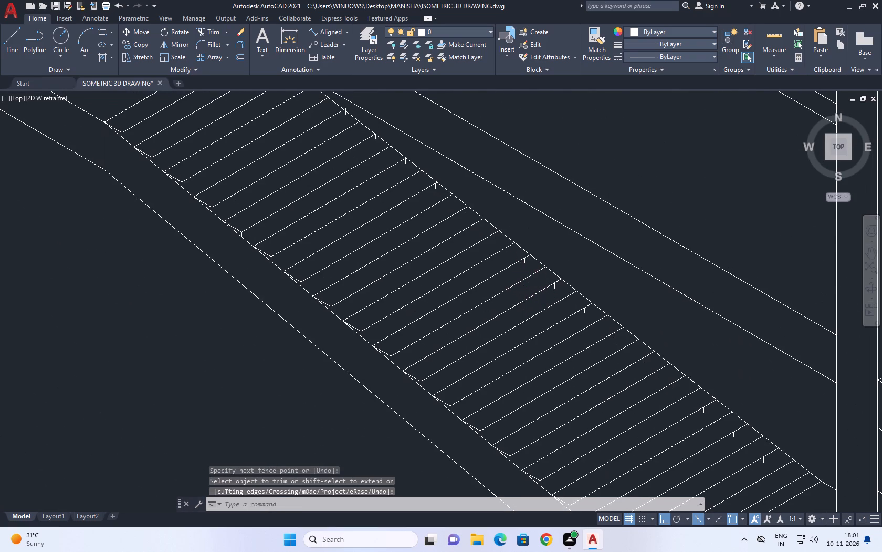
scroll(527, 260, down, 4)
middle_drag(486, 209, 493, 244)
scroll(493, 244, up, 3)
middle_drag(433, 258, 438, 274)
scroll(454, 298, up, 3)
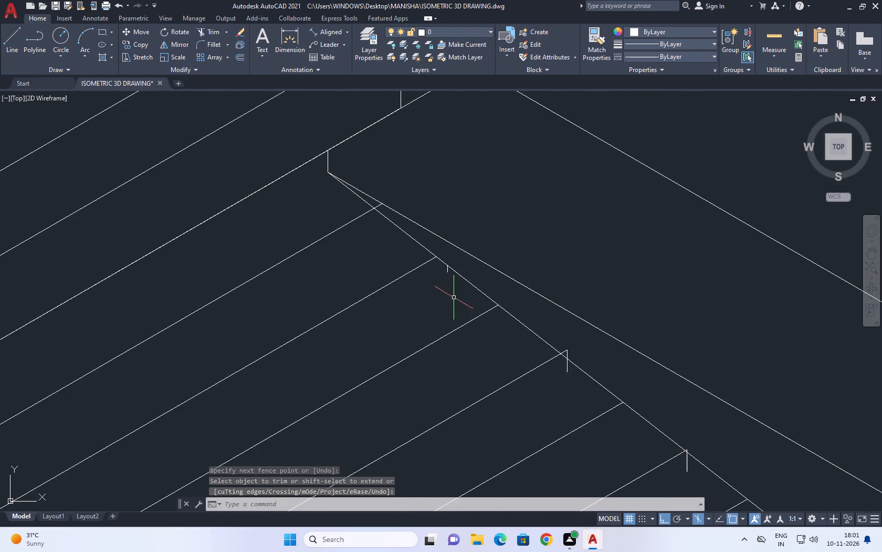
middle_drag(456, 279, 463, 298)
text(ex)
key(space)
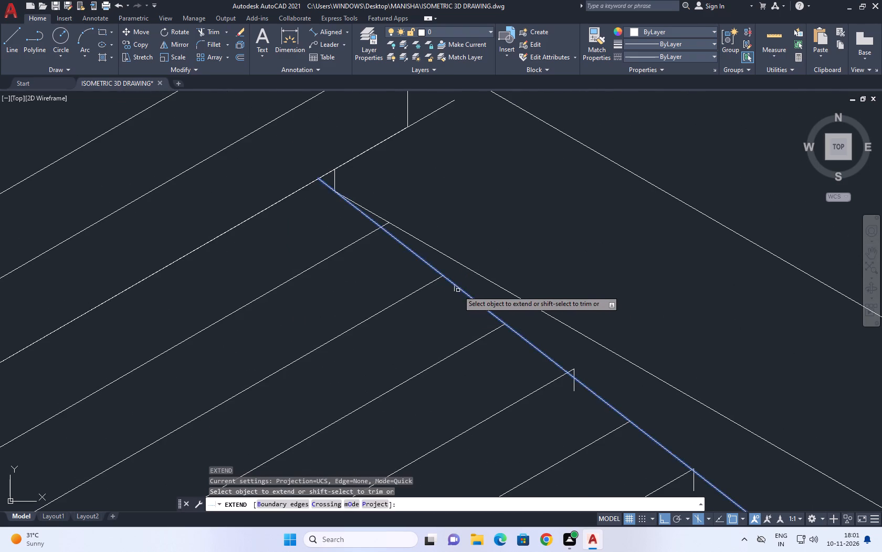
click(453, 289)
click(569, 387)
click(573, 391)
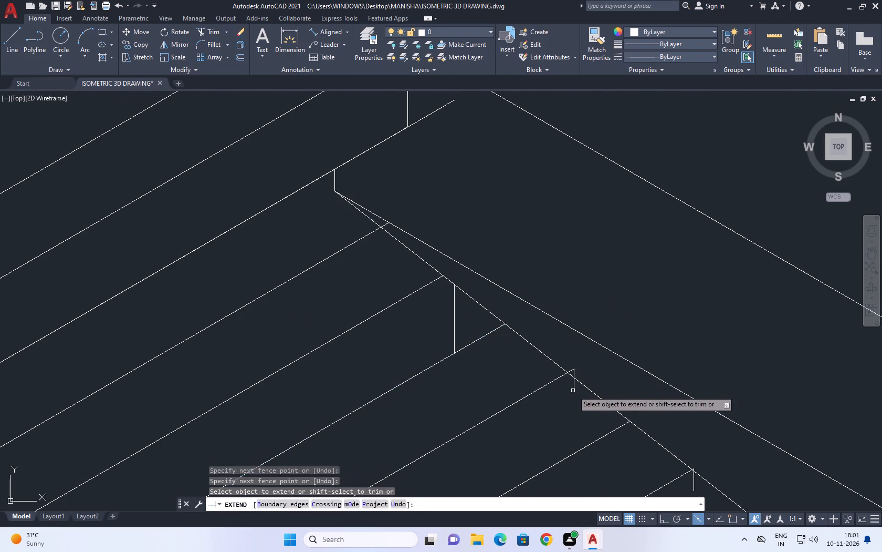
click(572, 387)
click(582, 392)
Extend the short vertical edge lines of the next five steps down the flight to the tread lines below.
middle_drag(618, 403, 528, 221)
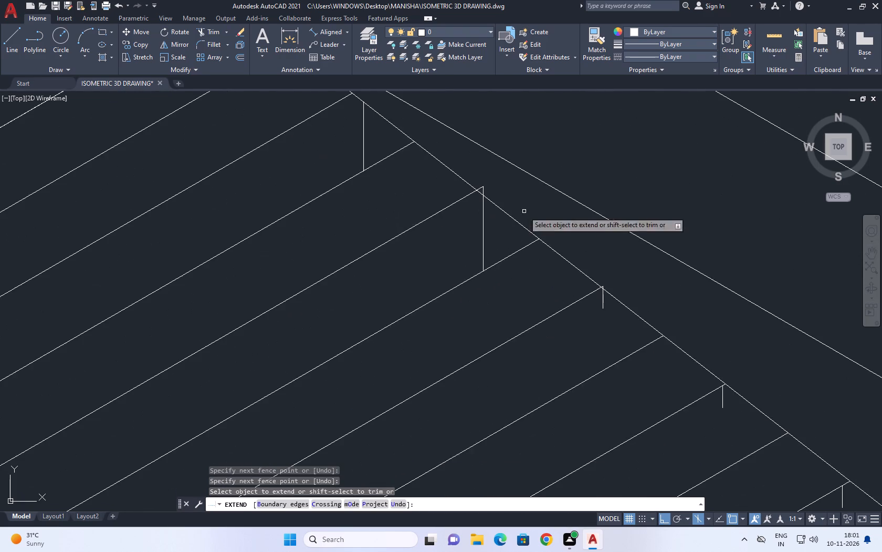
middle_drag(632, 364, 606, 349)
scroll(573, 284, up, 1)
click(580, 289)
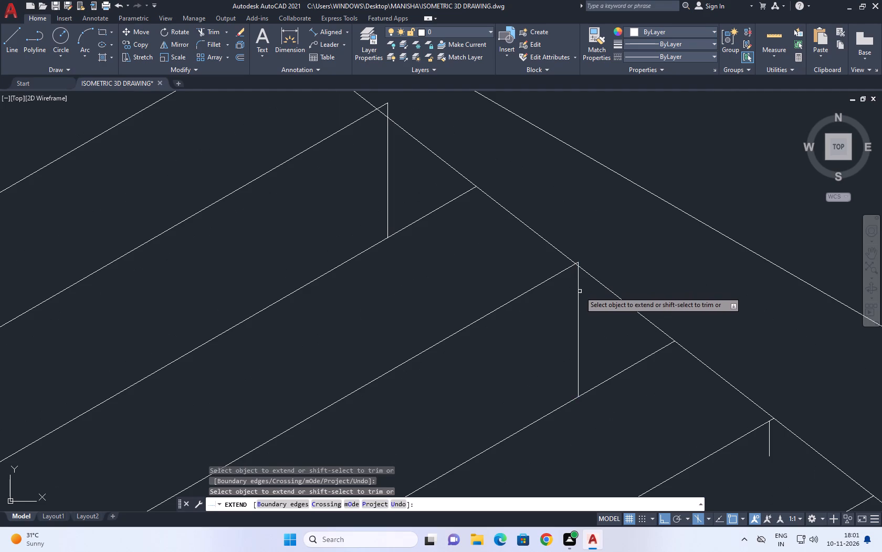
scroll(573, 292, down, 2)
click(651, 354)
middle_drag(670, 391, 621, 355)
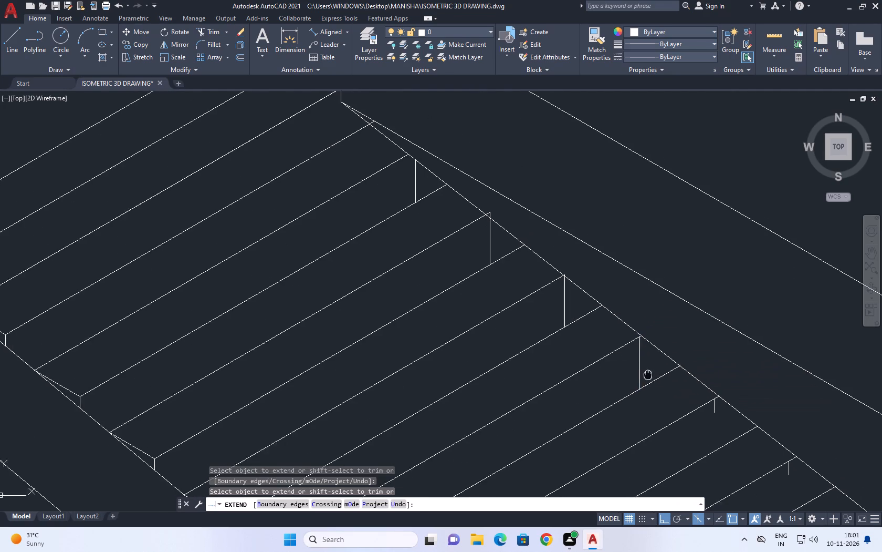
middle_drag(621, 355, 549, 312)
click(604, 334)
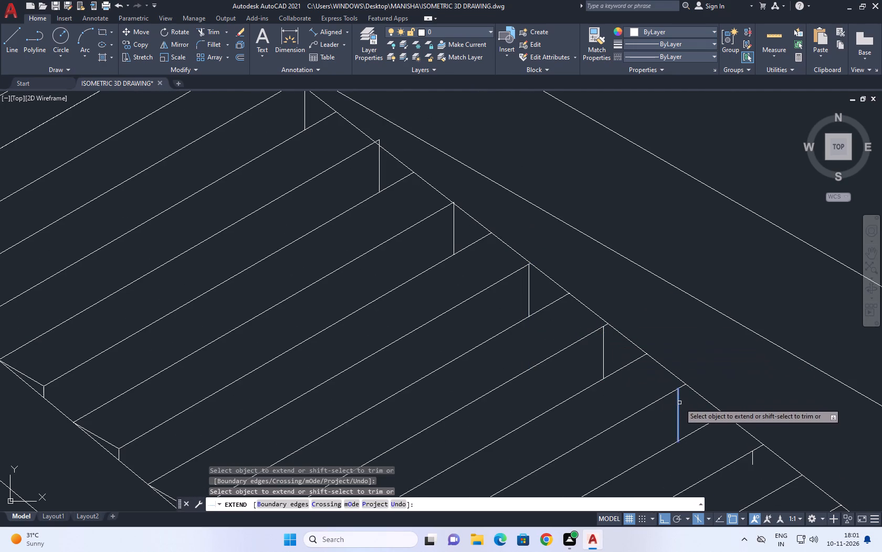
click(678, 401)
middle_drag(665, 376, 512, 243)
click(598, 326)
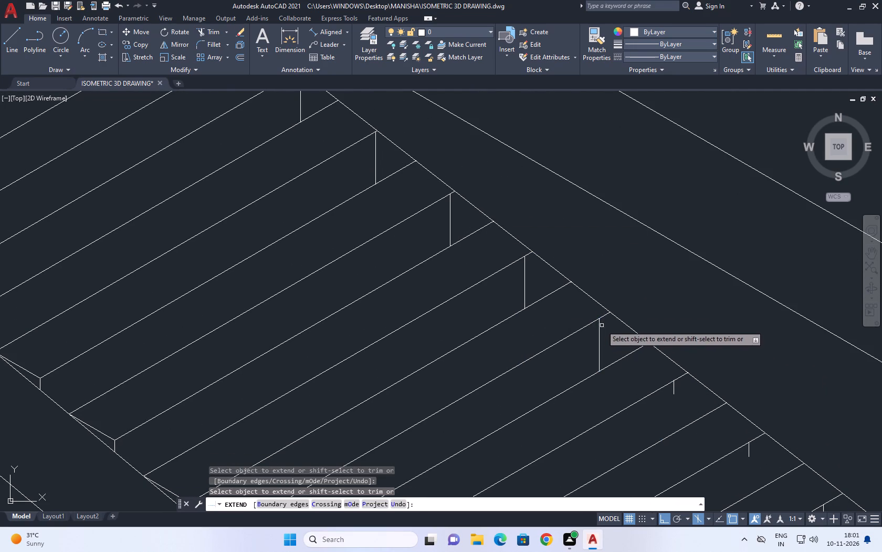
Extend the short vertical edge lines of the following four mid-flight steps to the tread lines below.
scroll(588, 289, down, 2)
click(623, 329)
middle_drag(641, 350, 594, 319)
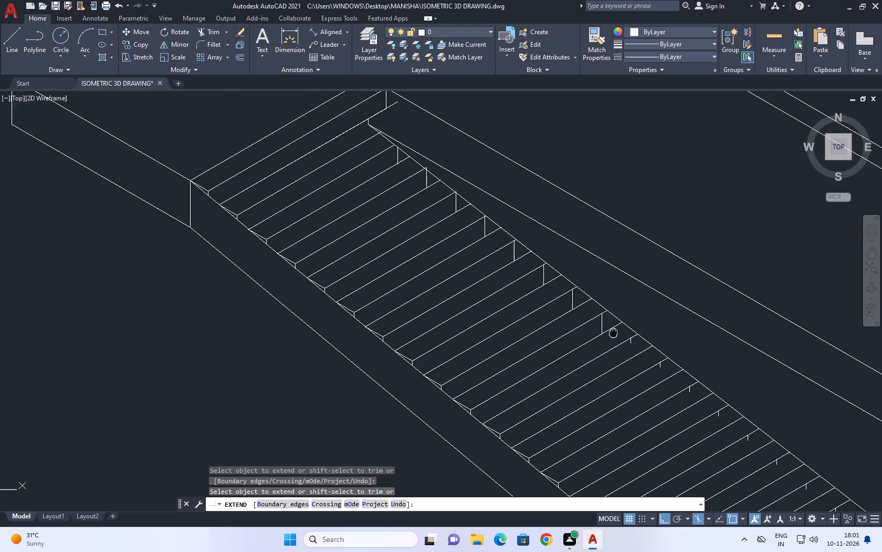
middle_drag(594, 319, 531, 281)
click(541, 287)
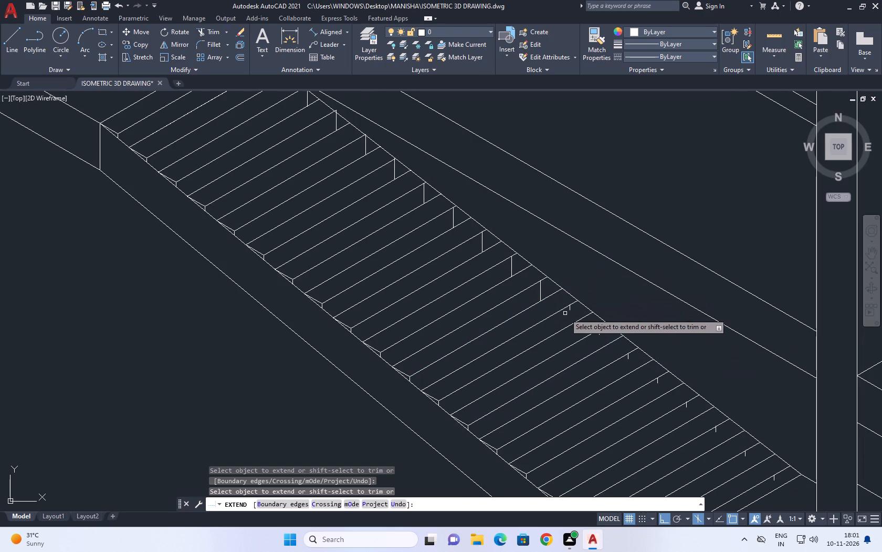
click(572, 311)
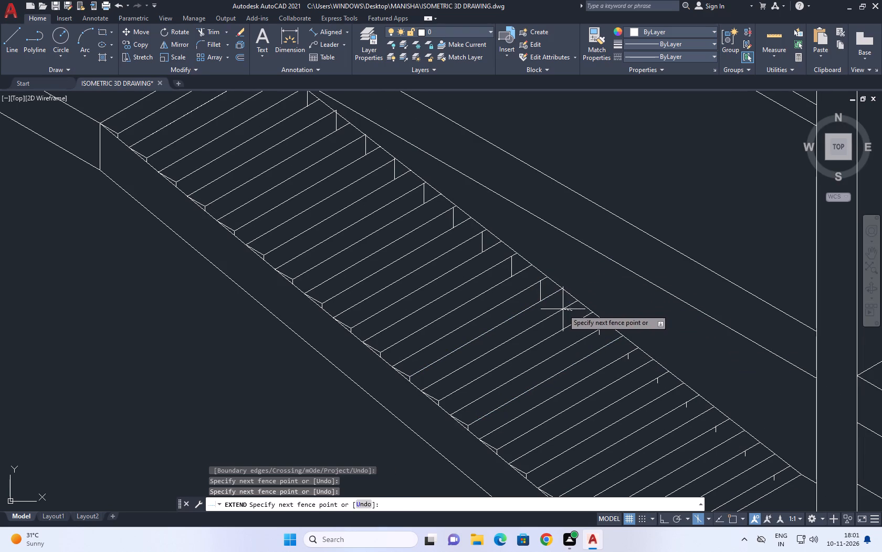
click(561, 311)
click(569, 311)
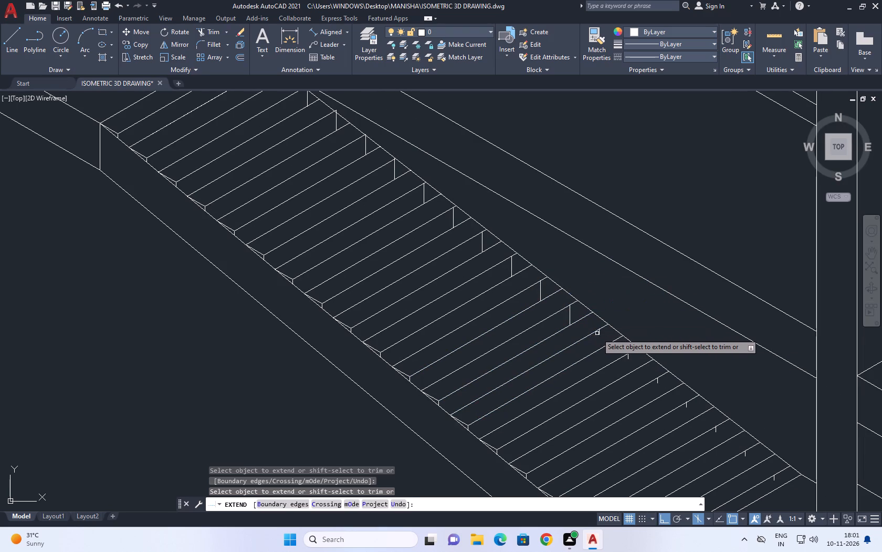
click(598, 335)
Extend the vertical edge lines of the last six steps at the foot of the flight to the lines below.
middle_drag(608, 338, 519, 239)
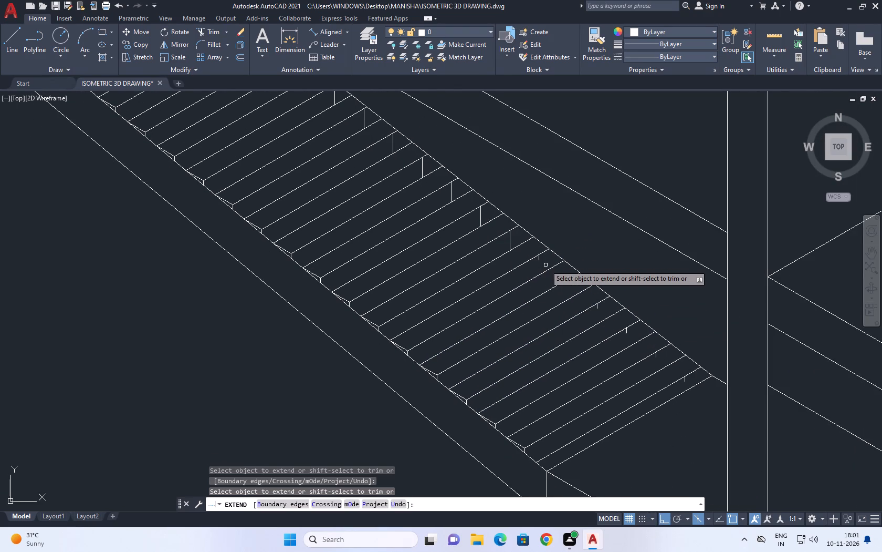
click(538, 261)
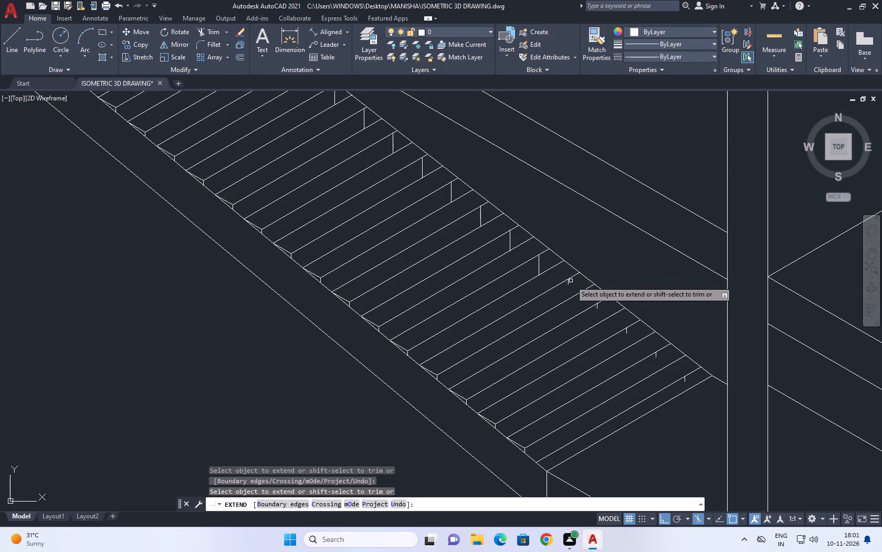
click(569, 283)
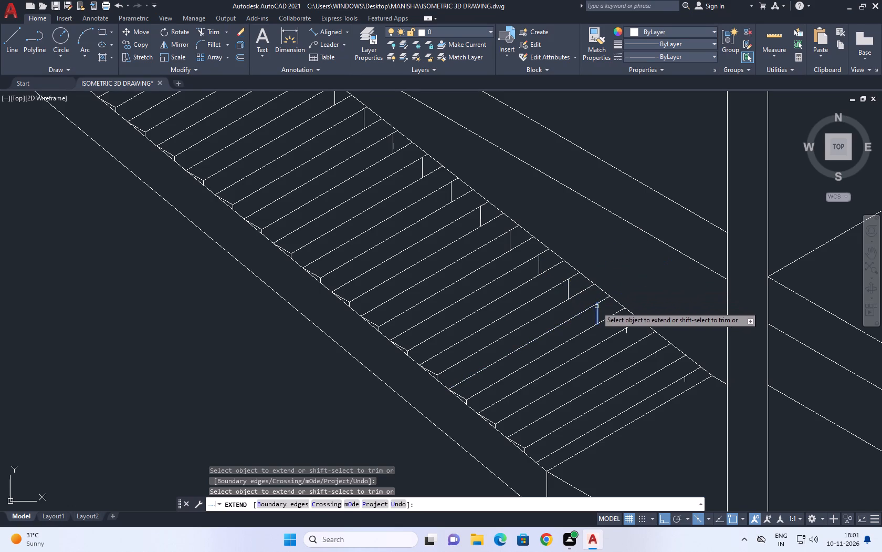
click(596, 306)
click(628, 331)
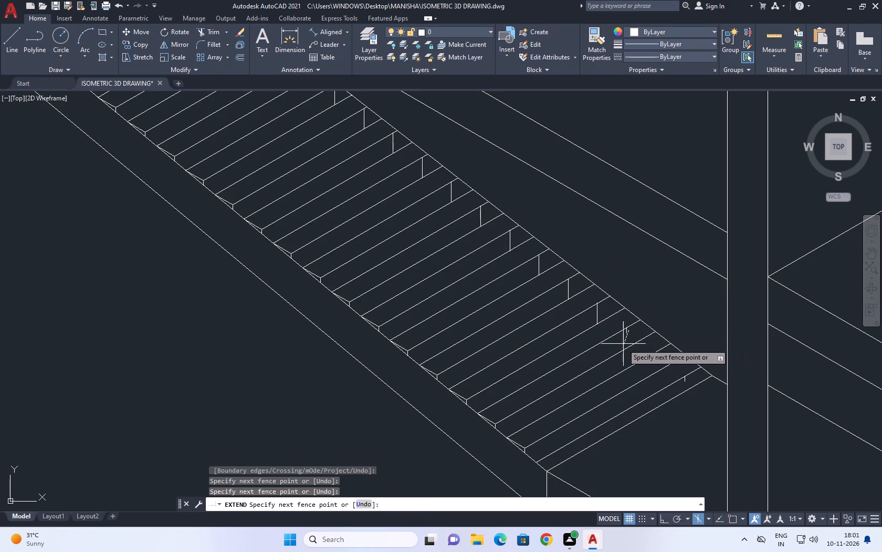
click(611, 341)
click(653, 356)
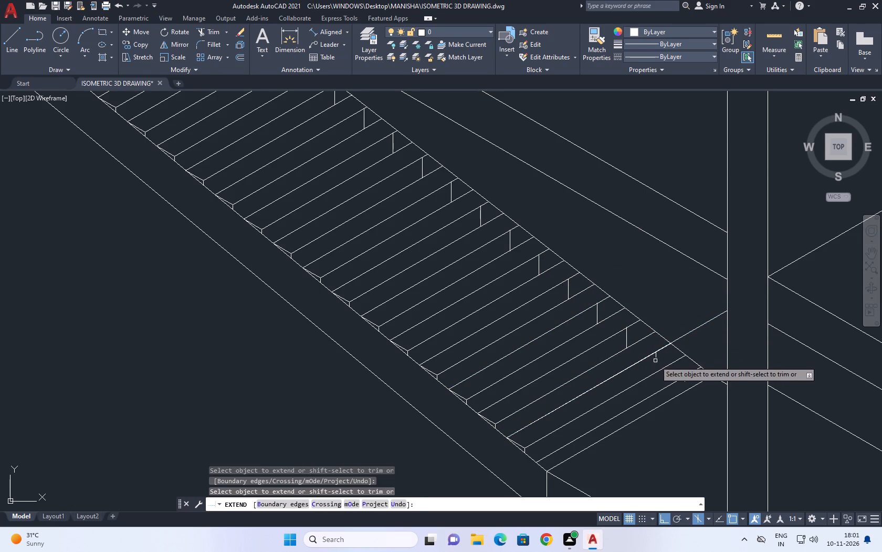
click(656, 357)
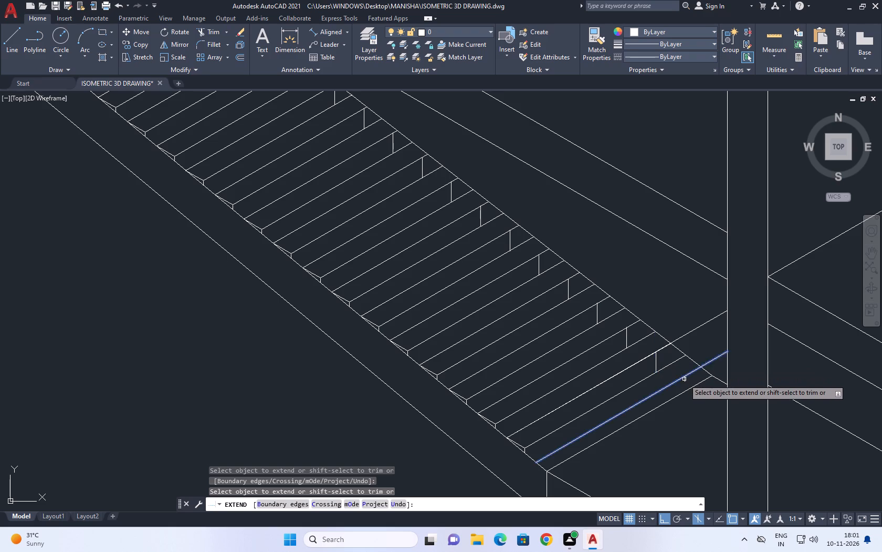
click(685, 380)
right_click(695, 349)
click(730, 367)
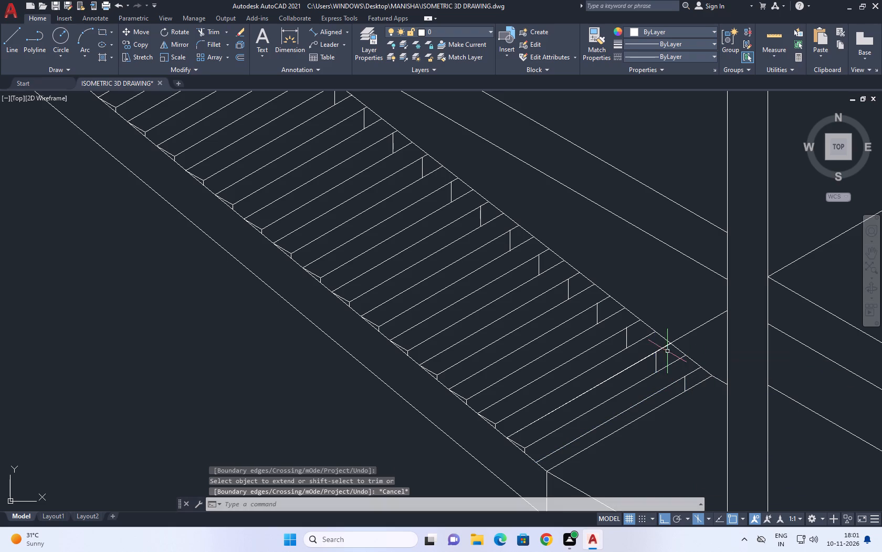
Erase the tread line near the foot of the flight that overshoots the sloped line and reaches the wall.
click(655, 351)
right_click(664, 258)
click(704, 328)
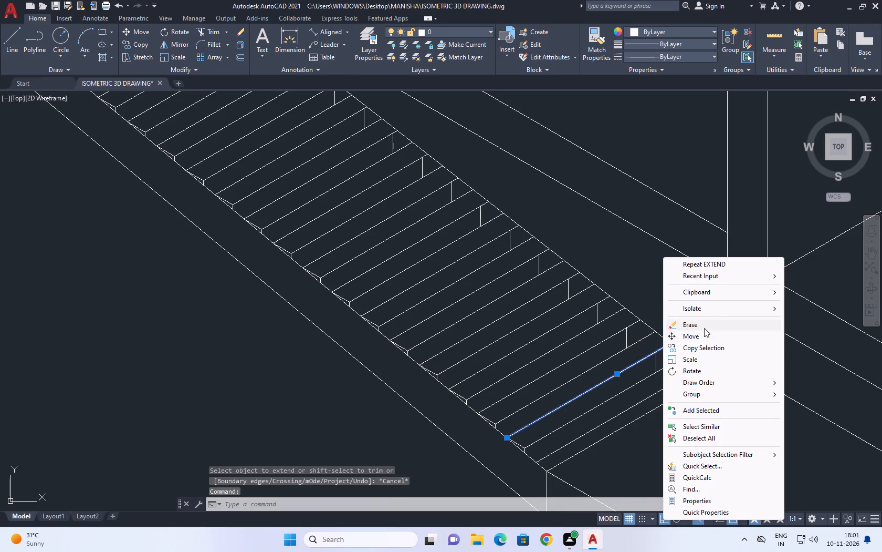
Draw a vertical line down from a mid-flight step's outer corner on the sloped line, past the tread line below.
scroll(626, 322, down, 3)
middle_drag(543, 253, 549, 265)
scroll(552, 274, up, 1)
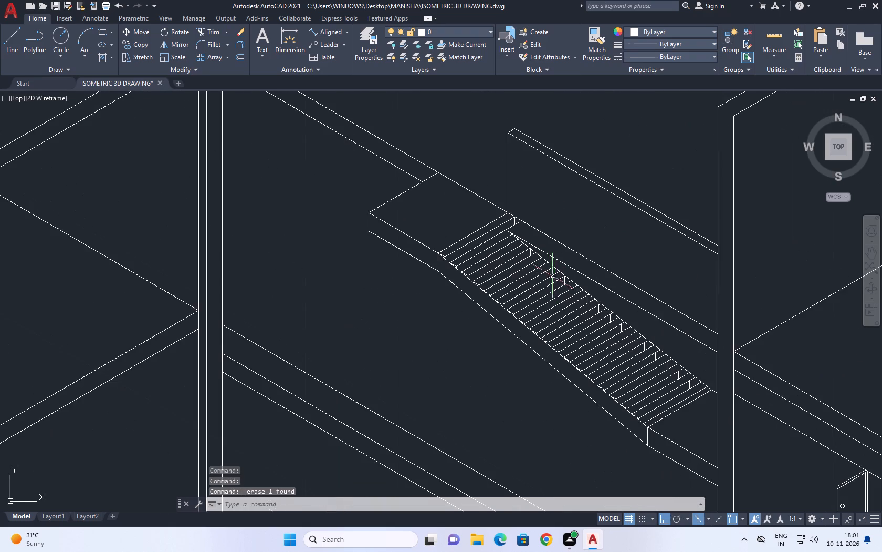
middle_drag(612, 317, 625, 334)
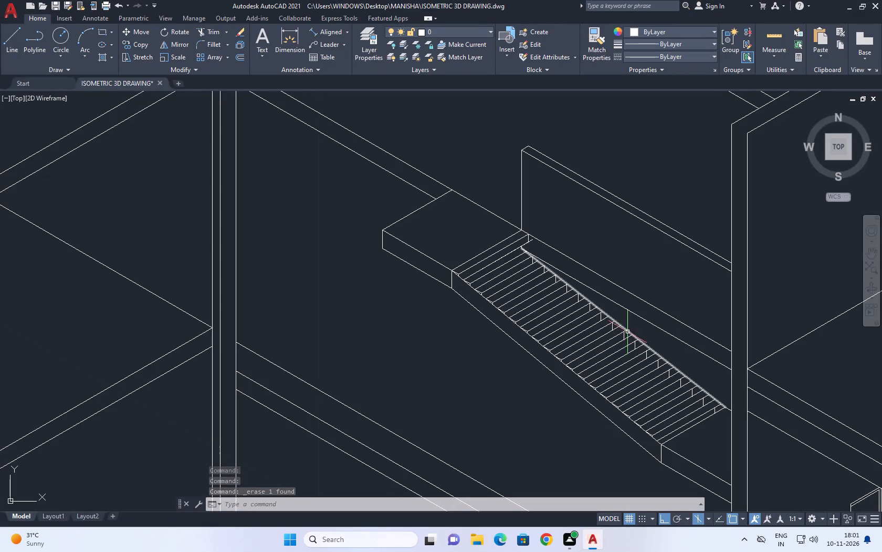
scroll(629, 332, up, 3)
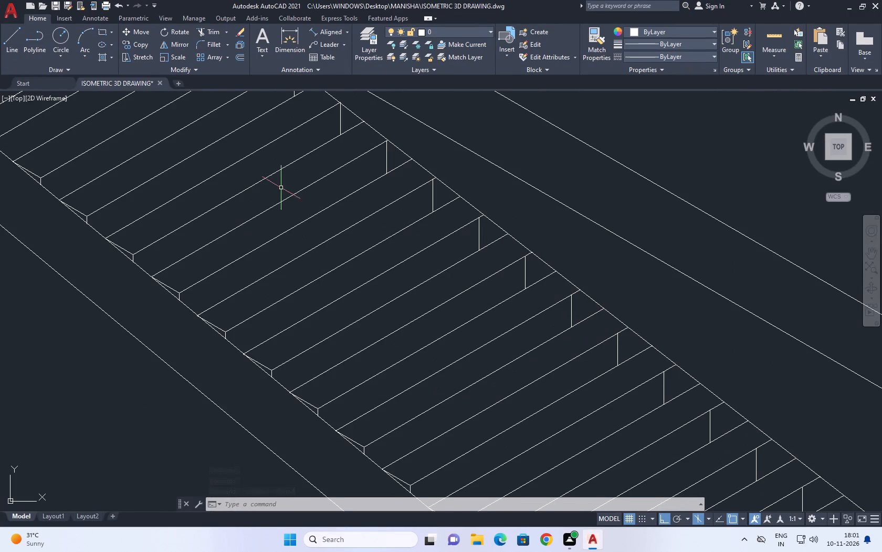
click(7, 46)
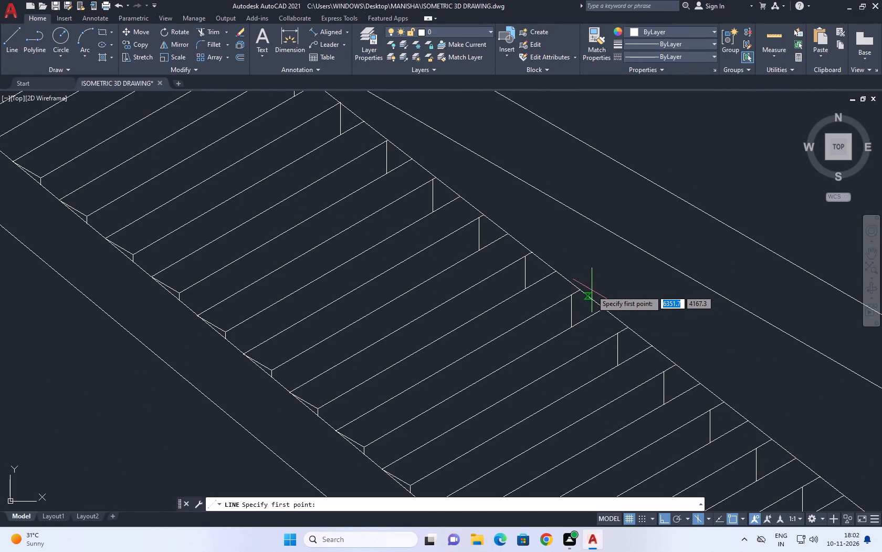
scroll(592, 290, up, 1)
click(570, 293)
click(566, 358)
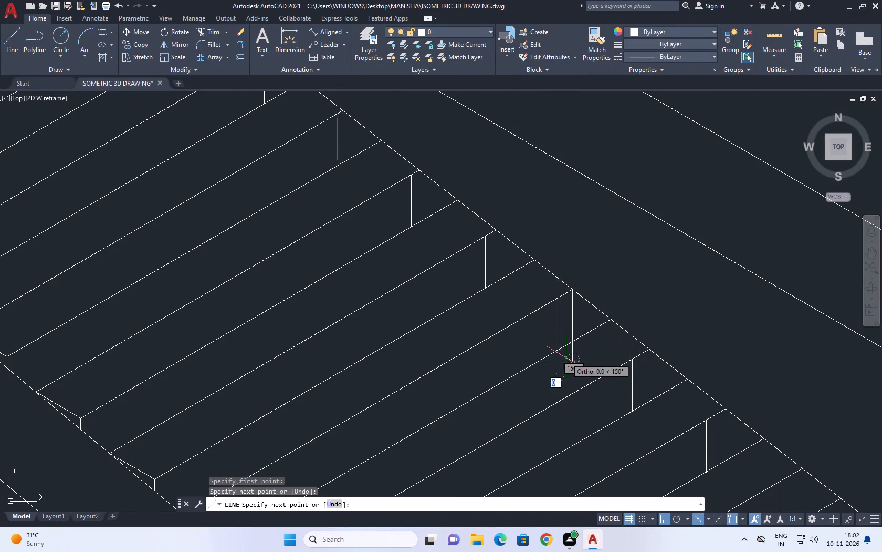
right_click(593, 339)
click(613, 351)
Erase that step's old vertical edge line, which is set back from the outer corner.
click(561, 311)
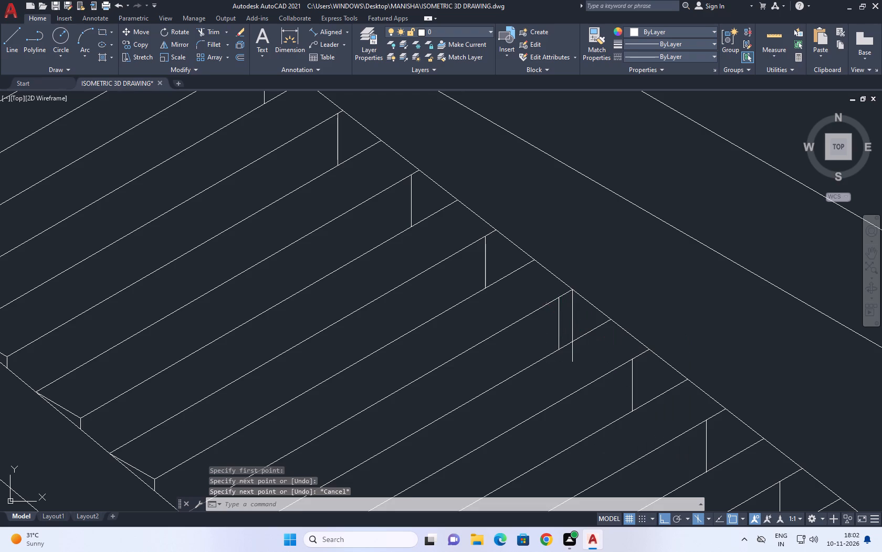
drag(548, 324, 548, 329)
right_click(612, 253)
click(640, 315)
Shorten the new vertical edge line so its lower end meets the tread line below.
scroll(584, 306, down, 2)
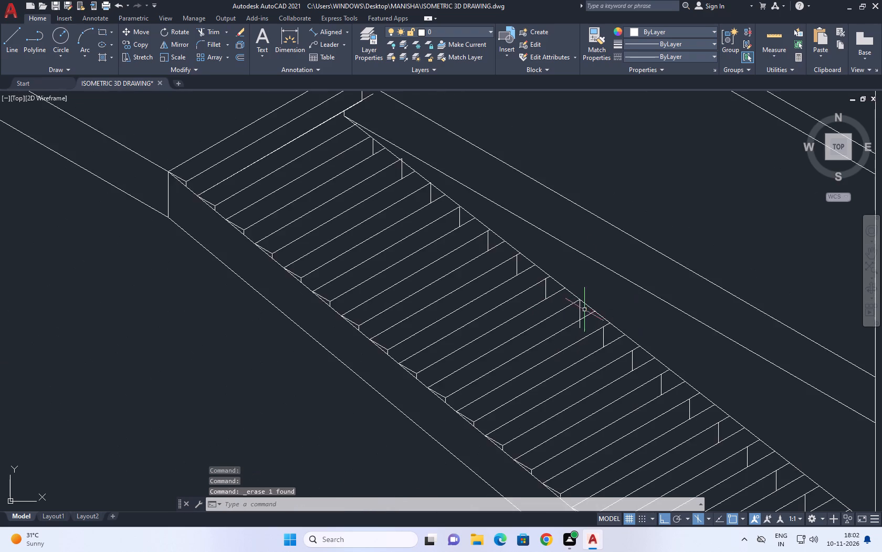
scroll(585, 324, up, 3)
click(561, 330)
click(561, 341)
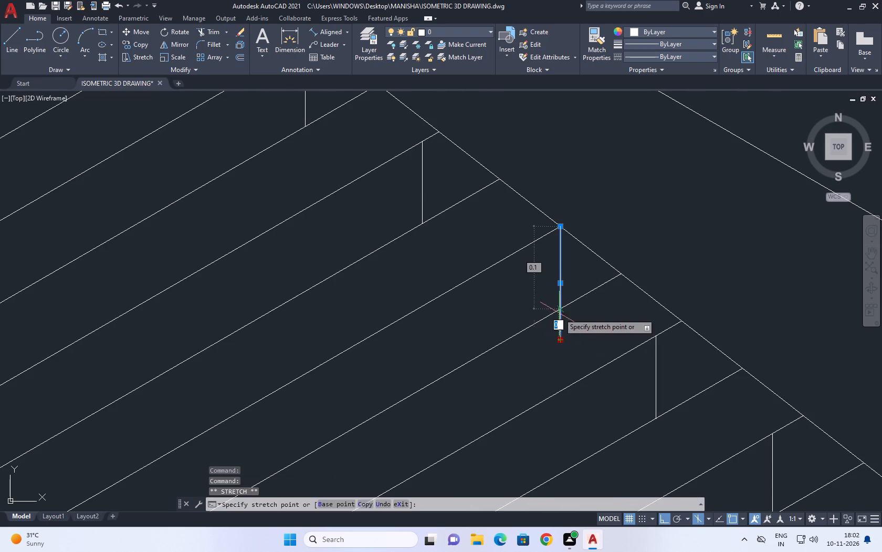
click(558, 309)
right_click(621, 219)
click(666, 392)
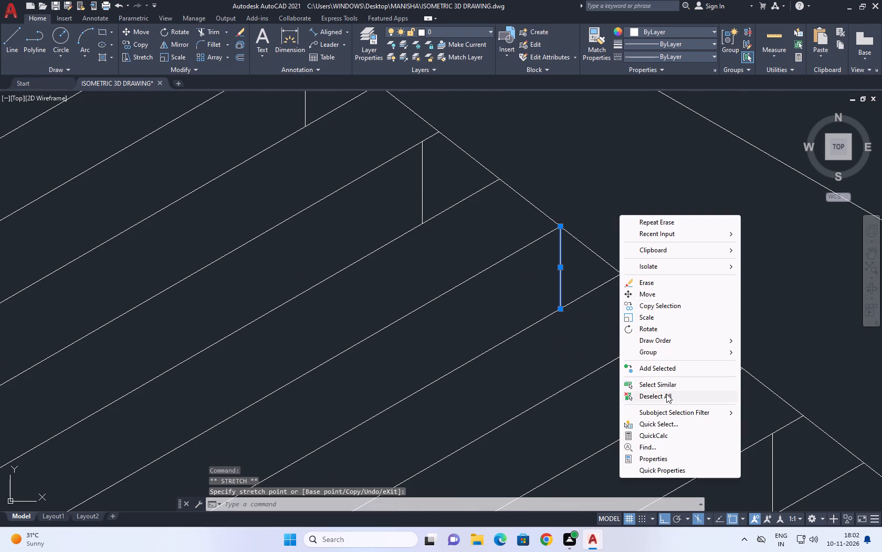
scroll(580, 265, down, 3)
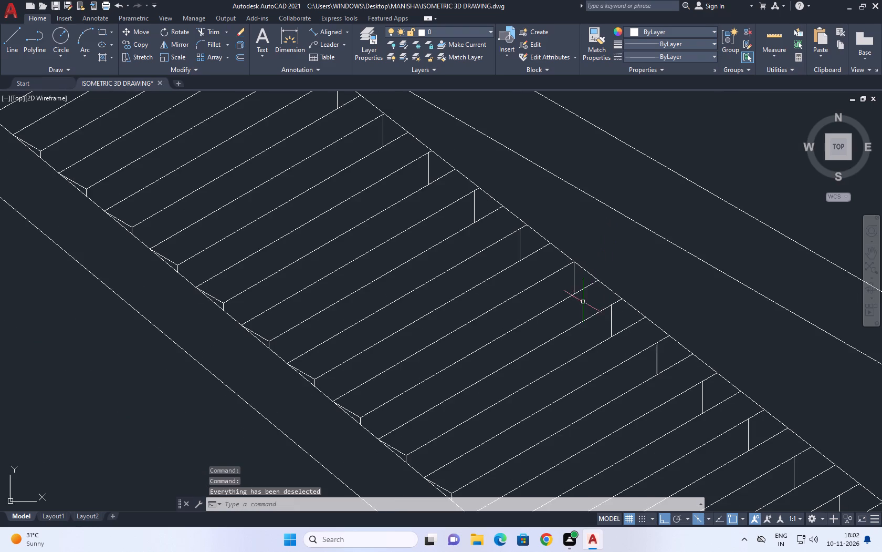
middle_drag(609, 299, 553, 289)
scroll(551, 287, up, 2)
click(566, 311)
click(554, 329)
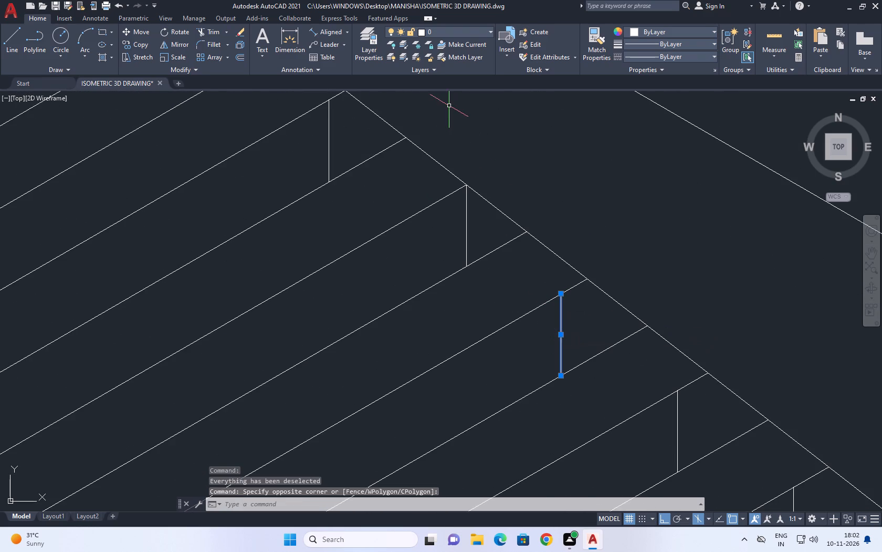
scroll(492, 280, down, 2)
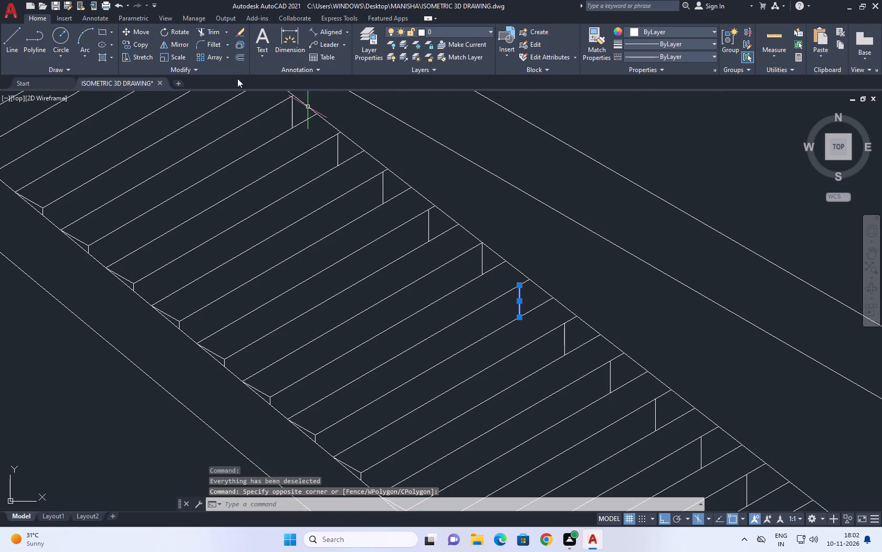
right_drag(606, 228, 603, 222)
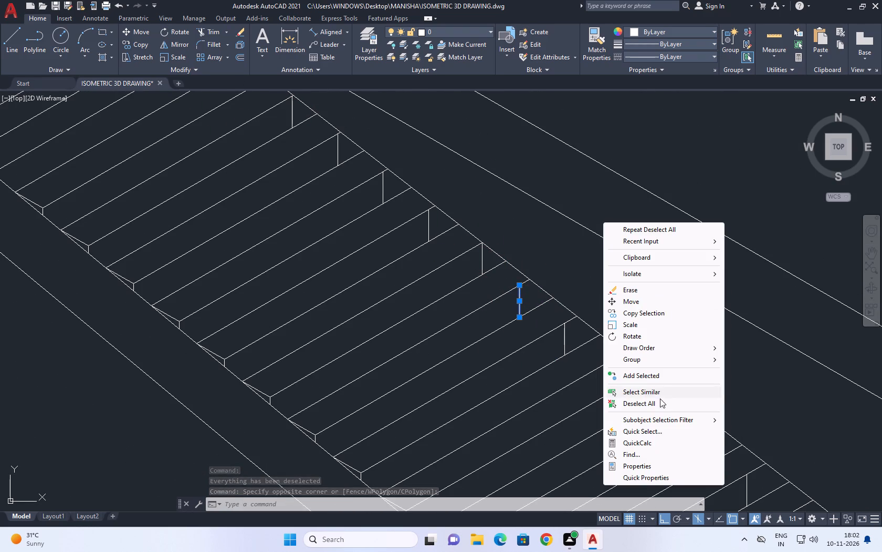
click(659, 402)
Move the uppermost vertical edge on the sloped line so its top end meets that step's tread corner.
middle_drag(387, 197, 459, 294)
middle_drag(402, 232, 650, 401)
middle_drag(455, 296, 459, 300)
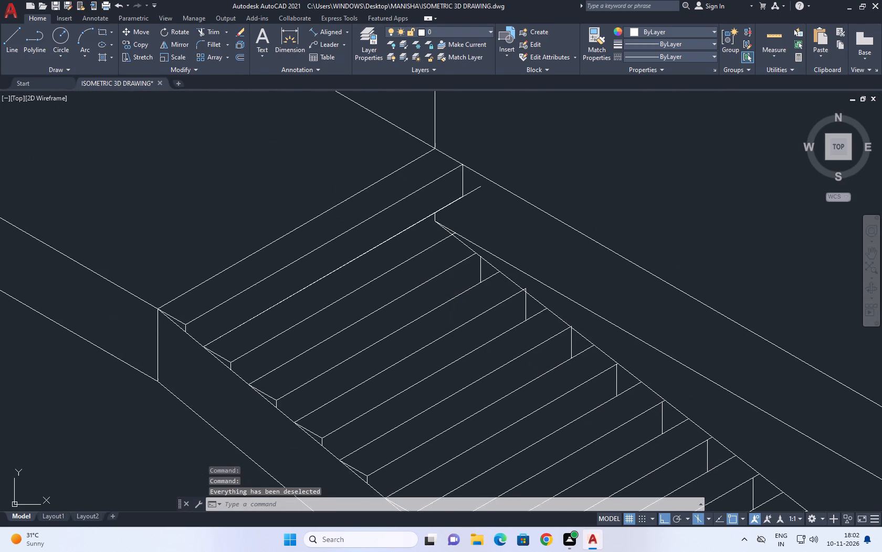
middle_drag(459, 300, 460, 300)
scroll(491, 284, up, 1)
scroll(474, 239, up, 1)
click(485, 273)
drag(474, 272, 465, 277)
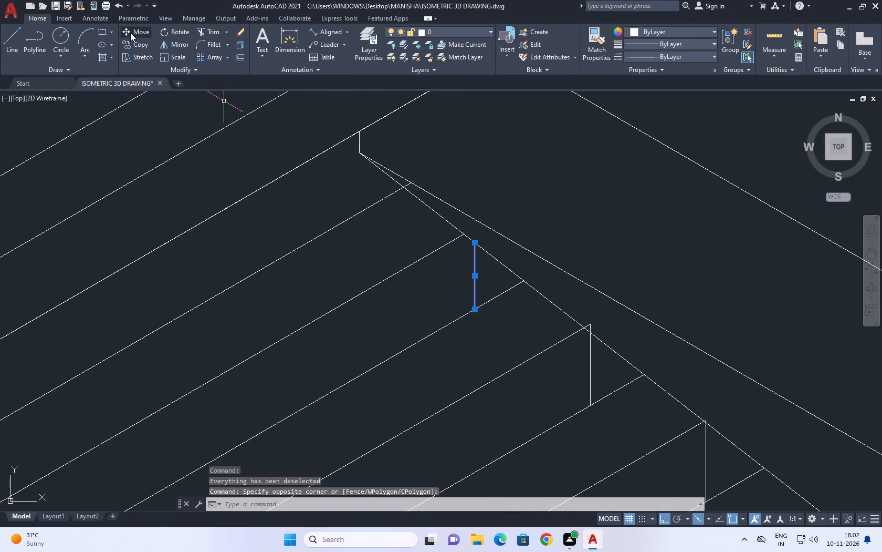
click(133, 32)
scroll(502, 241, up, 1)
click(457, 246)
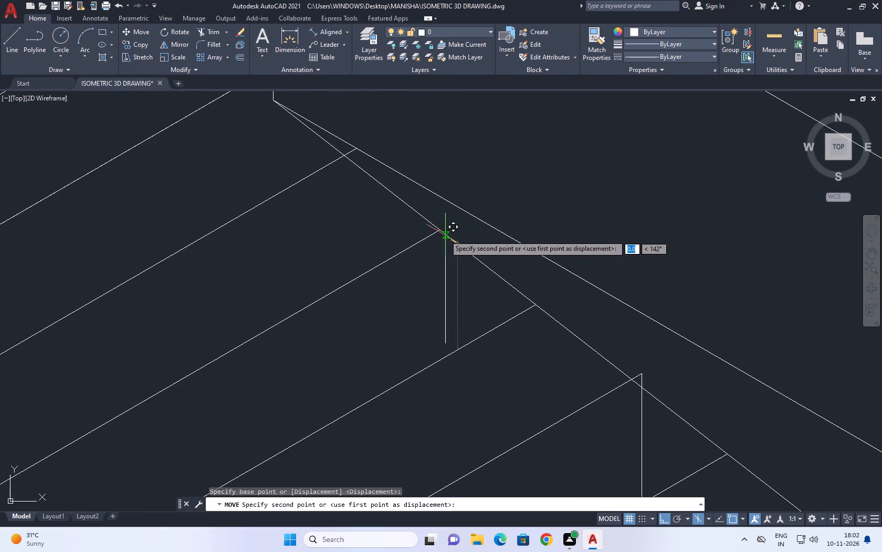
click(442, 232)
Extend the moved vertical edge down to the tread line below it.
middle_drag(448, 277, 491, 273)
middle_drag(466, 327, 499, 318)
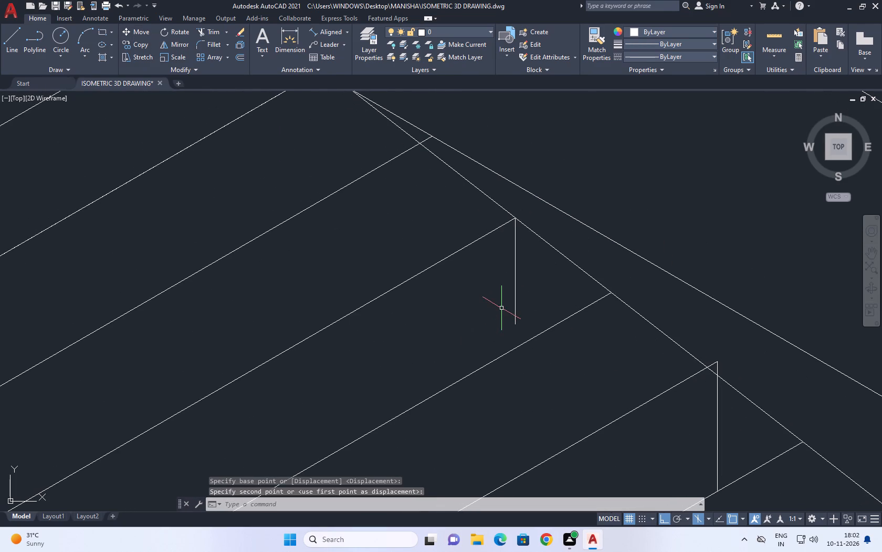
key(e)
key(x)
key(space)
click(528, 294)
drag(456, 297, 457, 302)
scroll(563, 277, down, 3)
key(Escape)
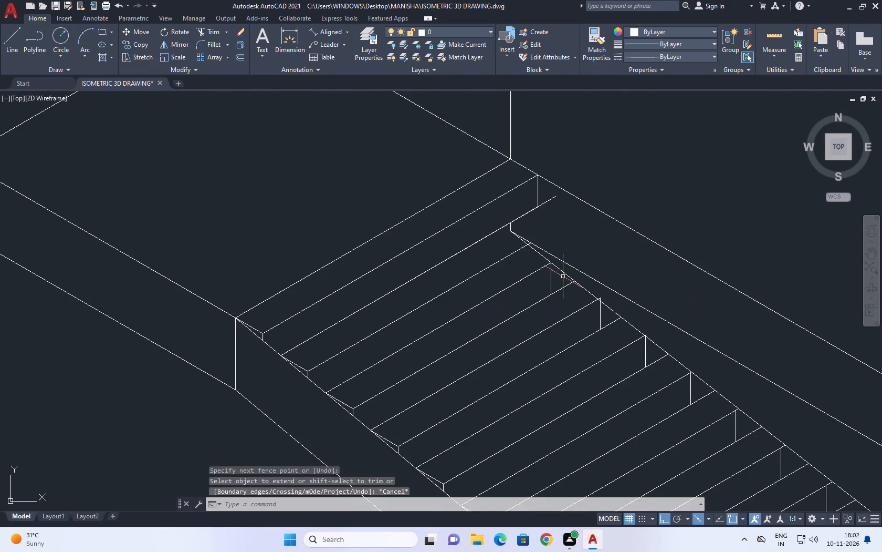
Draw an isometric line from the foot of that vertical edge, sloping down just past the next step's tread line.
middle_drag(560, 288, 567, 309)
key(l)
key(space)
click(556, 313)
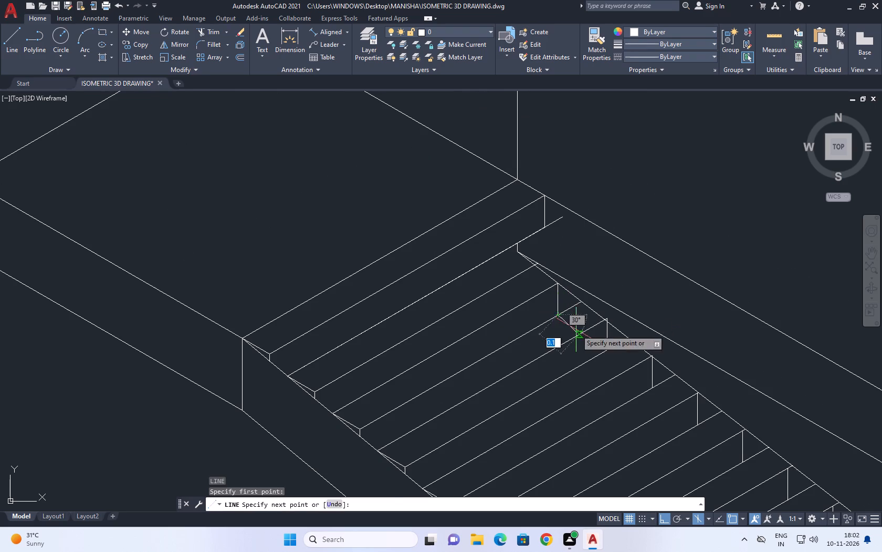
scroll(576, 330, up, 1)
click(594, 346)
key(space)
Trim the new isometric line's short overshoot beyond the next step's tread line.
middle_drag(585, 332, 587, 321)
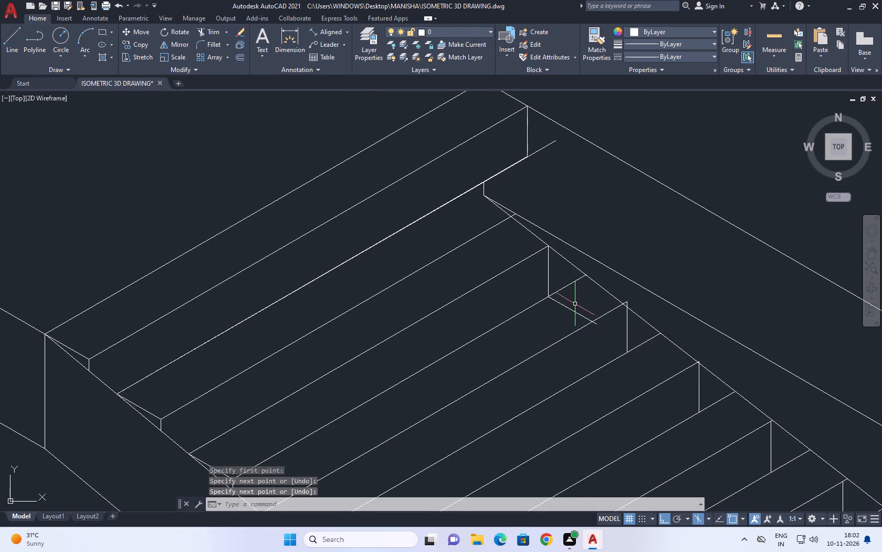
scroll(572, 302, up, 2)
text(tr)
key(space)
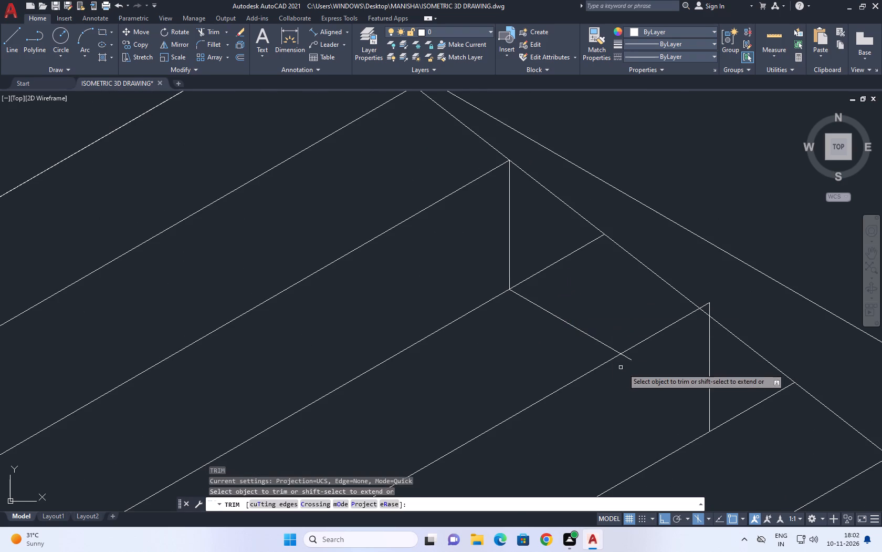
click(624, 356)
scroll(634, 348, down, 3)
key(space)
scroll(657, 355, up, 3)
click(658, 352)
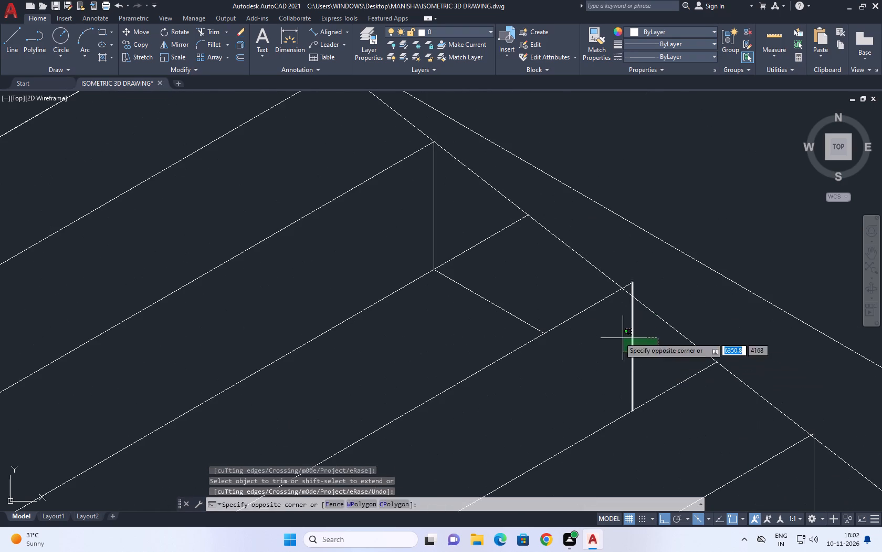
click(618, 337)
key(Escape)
Trim the next step's tread line where its end overshoots the sloped line.
scroll(630, 293, up, 1)
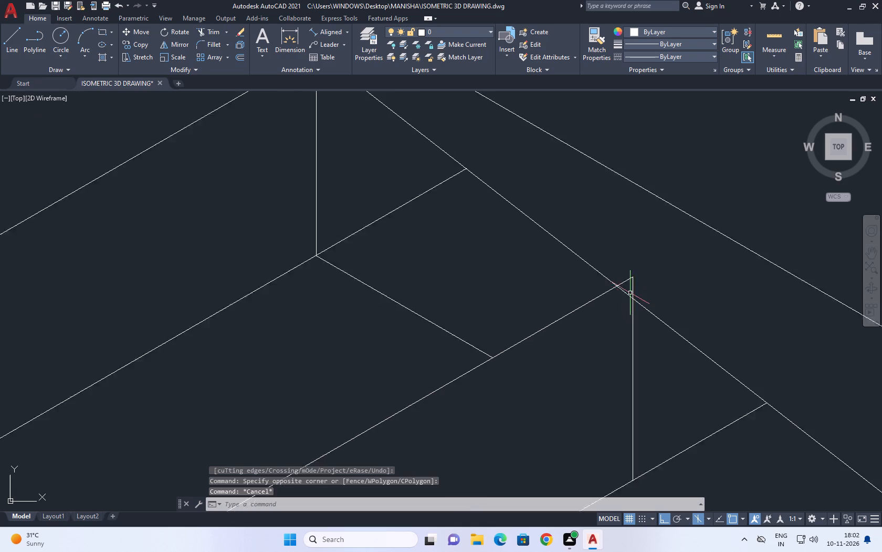
scroll(630, 292, up, 1)
text(tr)
key(space)
click(627, 273)
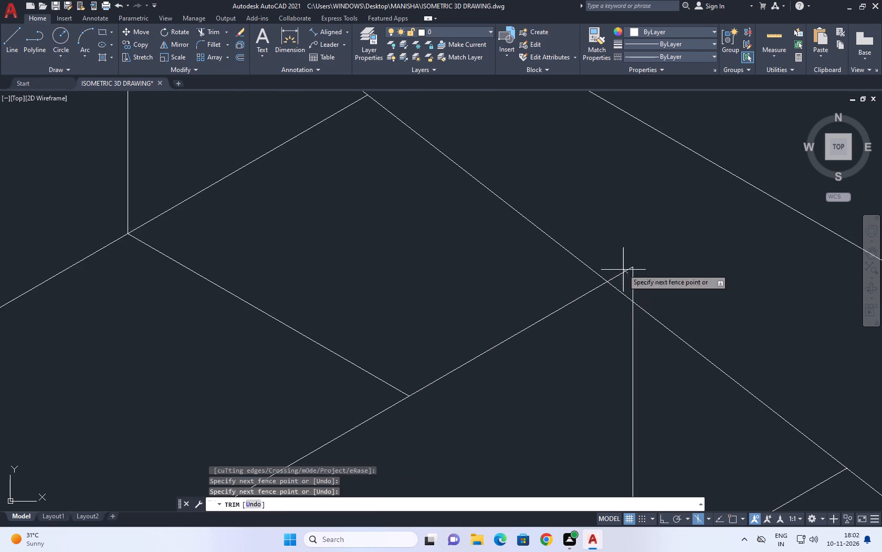
click(611, 252)
key(Escape)
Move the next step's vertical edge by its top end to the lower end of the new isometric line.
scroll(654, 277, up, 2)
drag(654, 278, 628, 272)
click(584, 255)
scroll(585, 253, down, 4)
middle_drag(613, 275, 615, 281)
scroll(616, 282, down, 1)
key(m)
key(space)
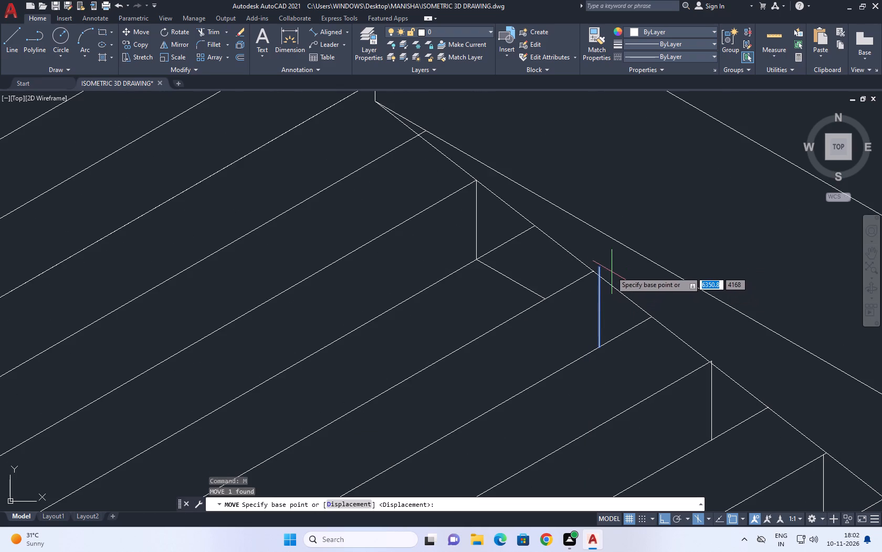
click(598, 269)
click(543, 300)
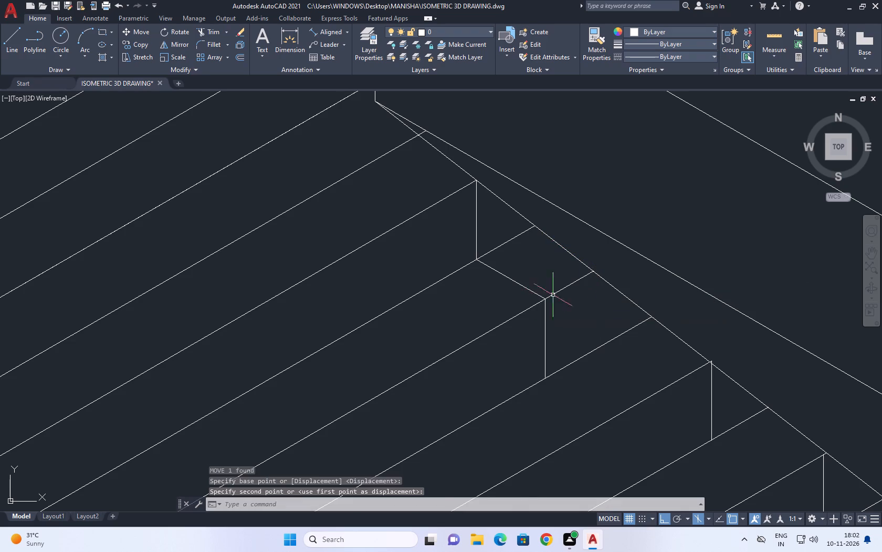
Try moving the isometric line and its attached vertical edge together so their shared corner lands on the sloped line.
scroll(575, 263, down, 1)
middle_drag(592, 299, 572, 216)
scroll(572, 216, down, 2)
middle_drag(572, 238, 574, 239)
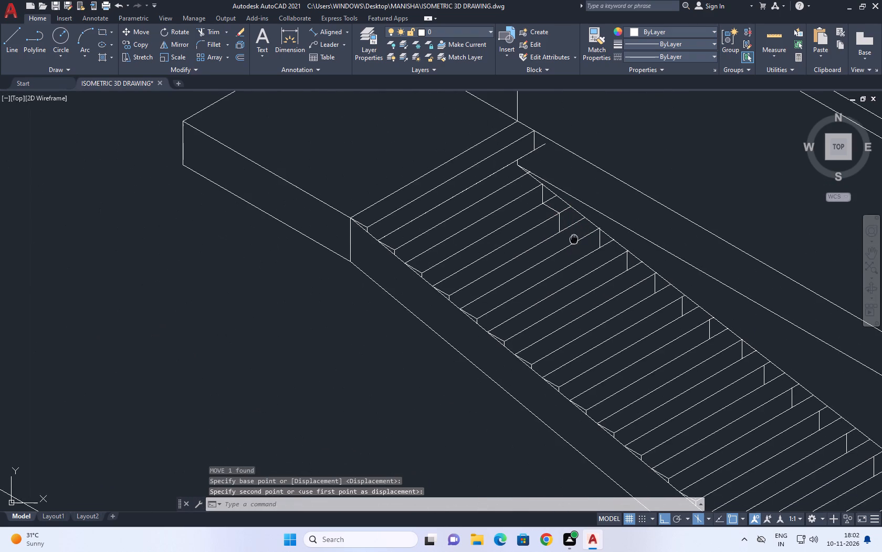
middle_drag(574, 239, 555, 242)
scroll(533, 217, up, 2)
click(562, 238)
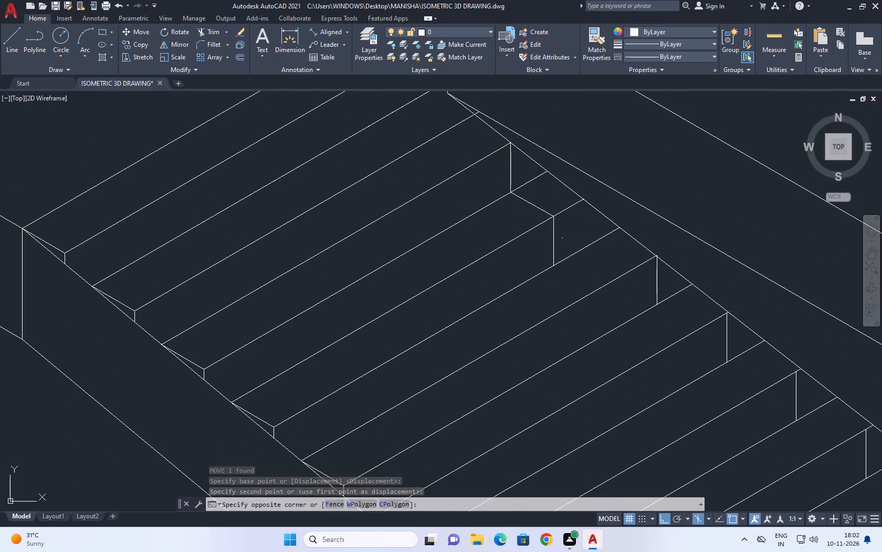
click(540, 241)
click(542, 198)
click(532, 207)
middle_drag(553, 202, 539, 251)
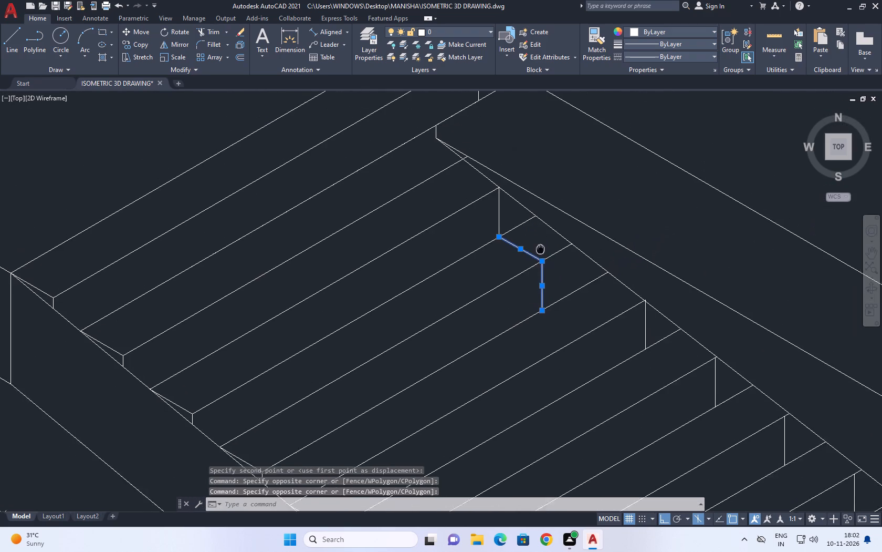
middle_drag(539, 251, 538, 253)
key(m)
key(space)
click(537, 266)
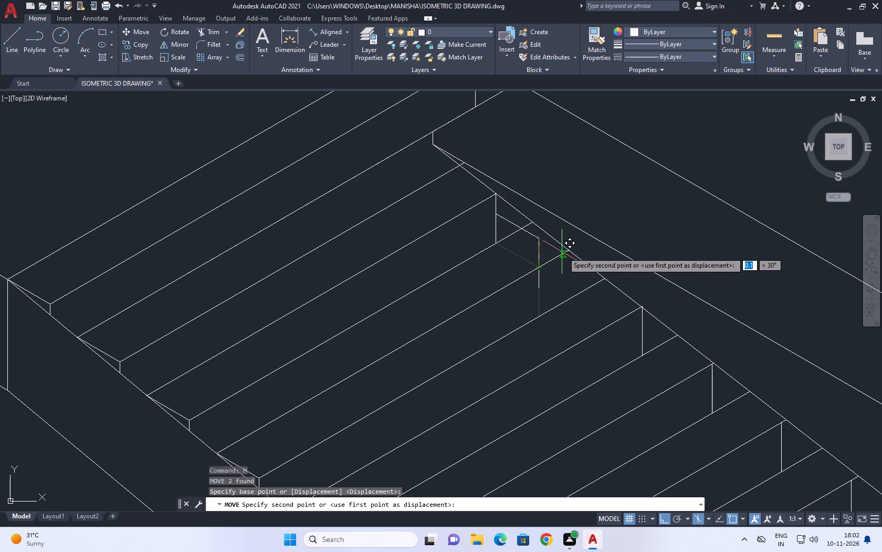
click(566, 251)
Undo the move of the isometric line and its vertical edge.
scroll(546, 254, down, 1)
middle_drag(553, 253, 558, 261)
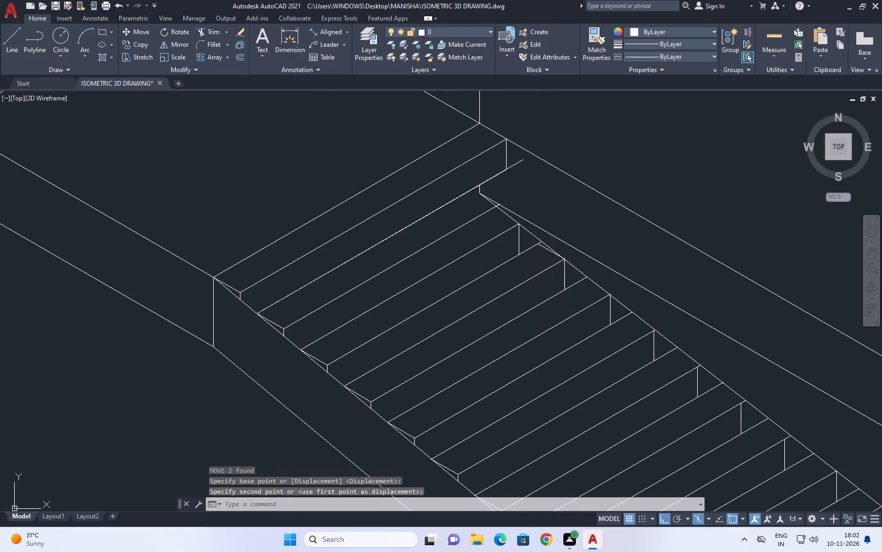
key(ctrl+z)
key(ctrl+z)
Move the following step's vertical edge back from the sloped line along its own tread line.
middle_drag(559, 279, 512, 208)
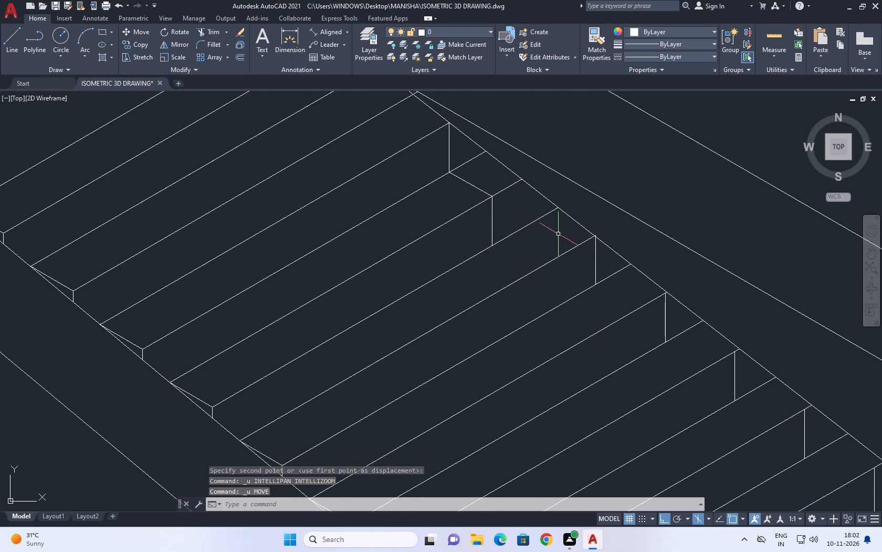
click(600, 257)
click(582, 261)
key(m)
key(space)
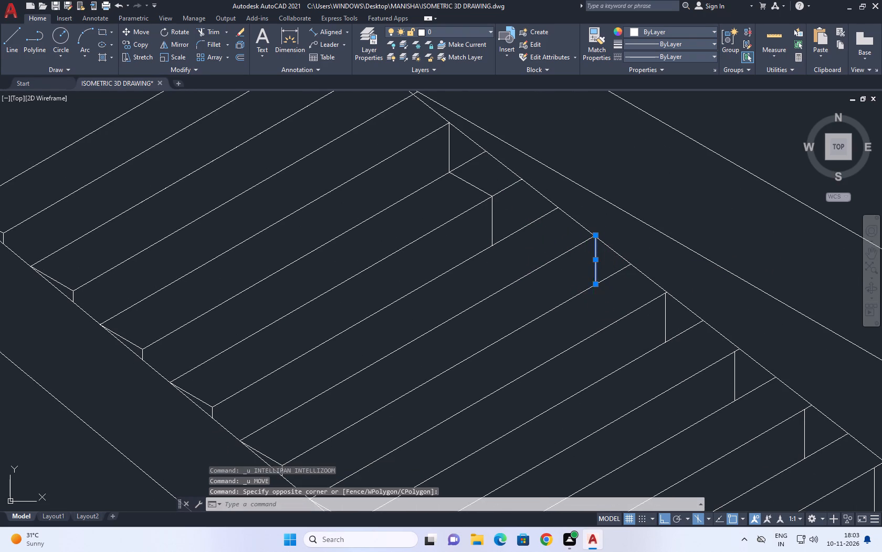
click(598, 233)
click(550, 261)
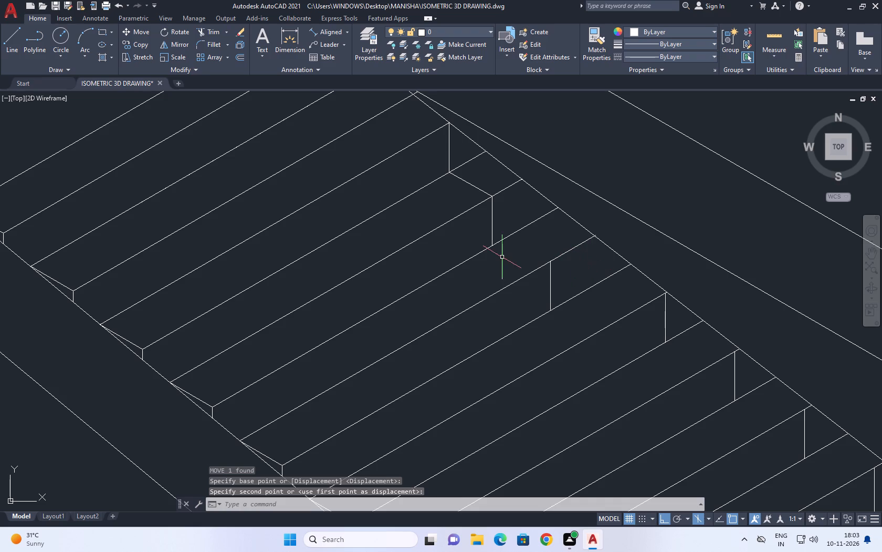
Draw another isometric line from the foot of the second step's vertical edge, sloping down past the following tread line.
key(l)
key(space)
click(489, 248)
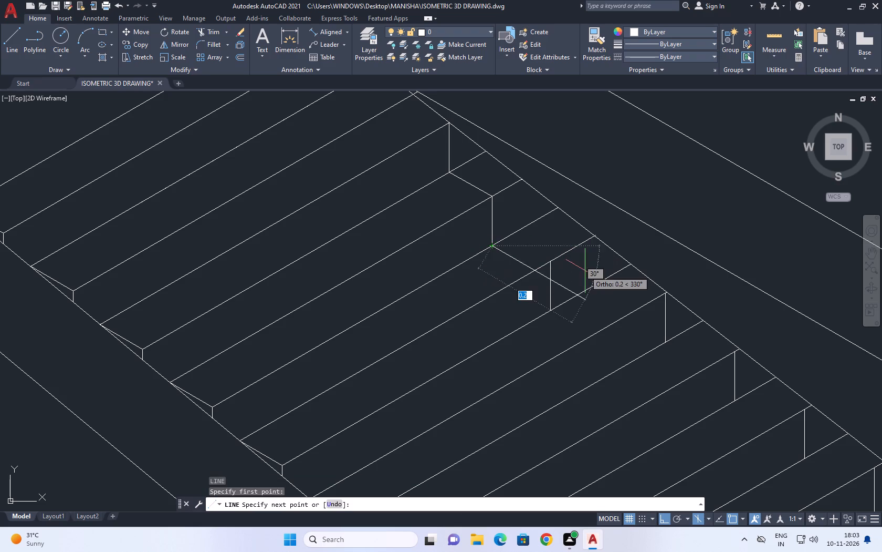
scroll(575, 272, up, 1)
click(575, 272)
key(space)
Erase the set-back third vertical edge together with the isometric line crossing it.
drag(532, 292, 533, 297)
click(544, 317)
click(539, 302)
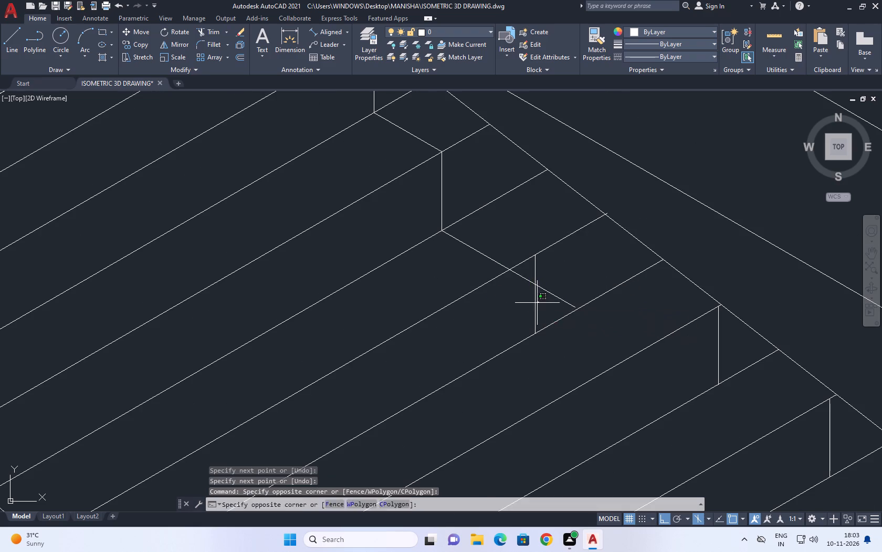
click(514, 305)
middle_click(563, 300)
scroll(565, 301, down, 3)
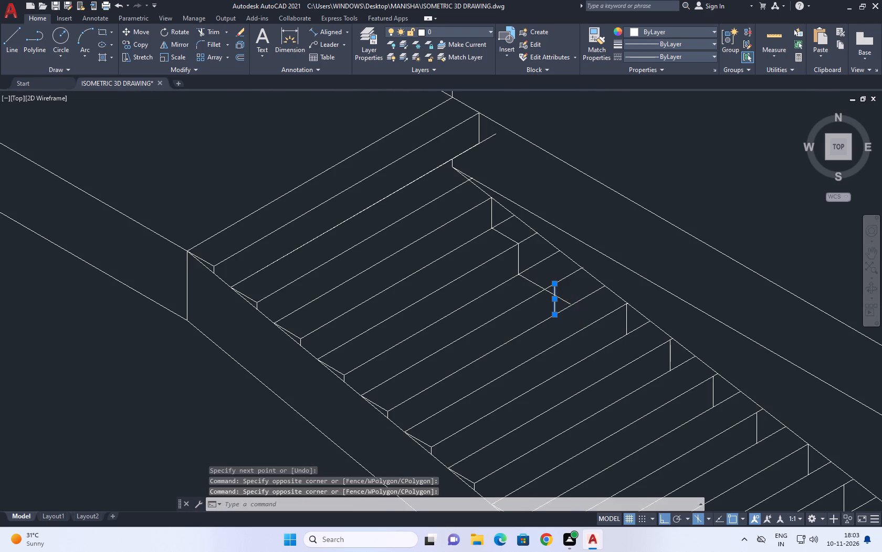
middle_drag(652, 323, 552, 211)
scroll(481, 185, up, 3)
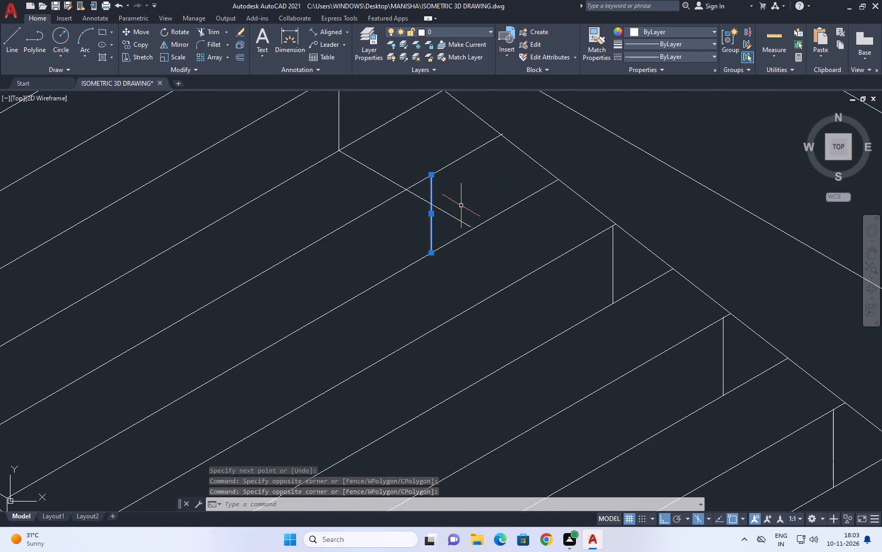
click(461, 206)
click(425, 216)
middle_drag(453, 183, 462, 247)
key(Delete)
Erase the two remaining upper vertical edges and the isometric line that joins them.
click(358, 176)
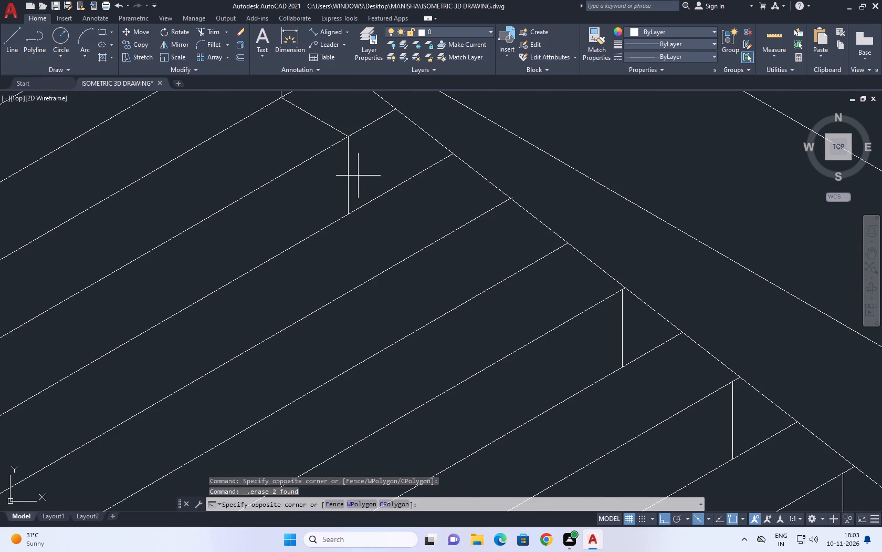
drag(317, 179, 294, 188)
middle_drag(406, 176, 455, 260)
scroll(459, 253, down, 4)
key(Delete)
scroll(443, 243, up, 2)
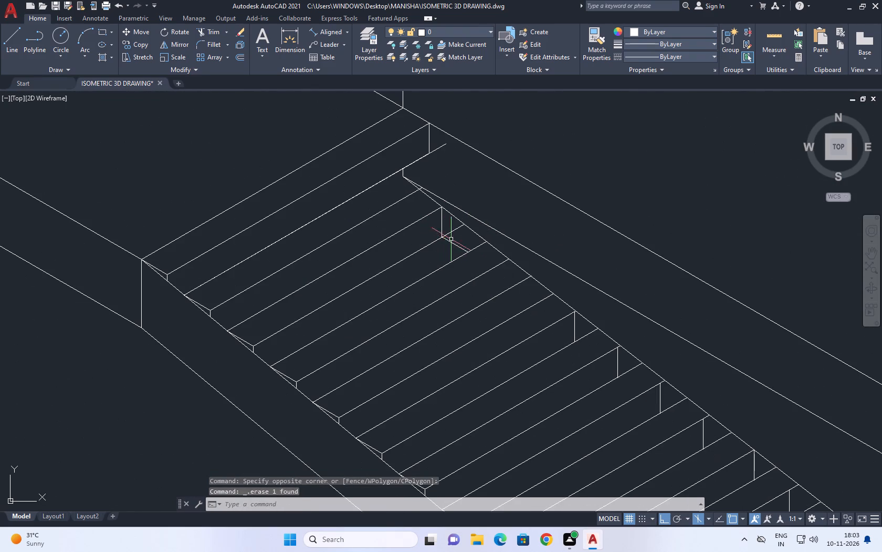
click(451, 239)
click(444, 246)
click(443, 221)
key(Delete)
Copy the highest remaining vertical step edge to the four step corners above it along the sloped line, up to its upper end.
middle_drag(516, 275, 532, 244)
scroll(549, 261, up, 1)
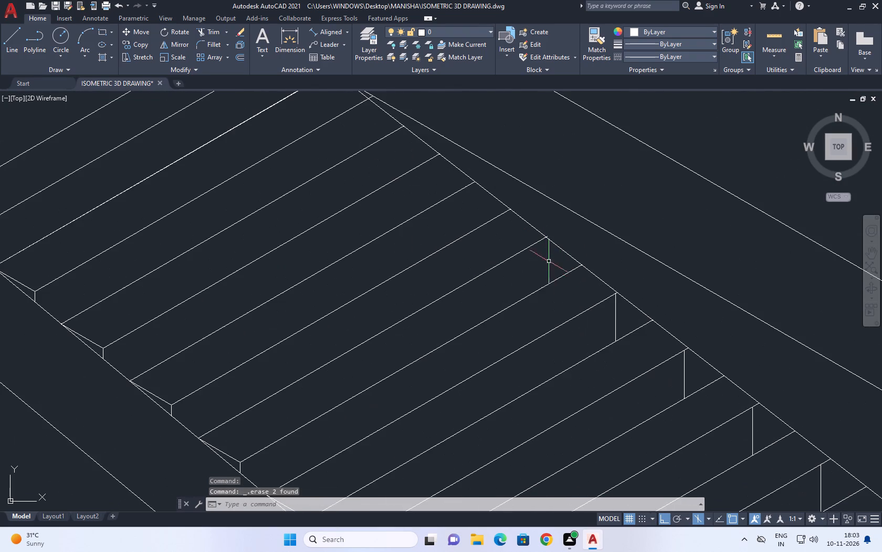
click(627, 305)
click(609, 312)
middle_drag(580, 244, 584, 285)
key(c)
key(o)
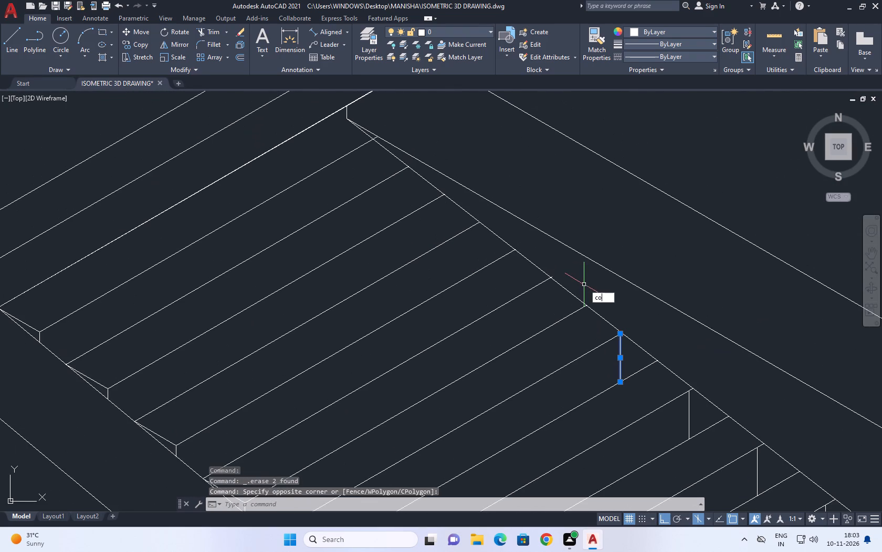
key(space)
click(618, 334)
click(548, 278)
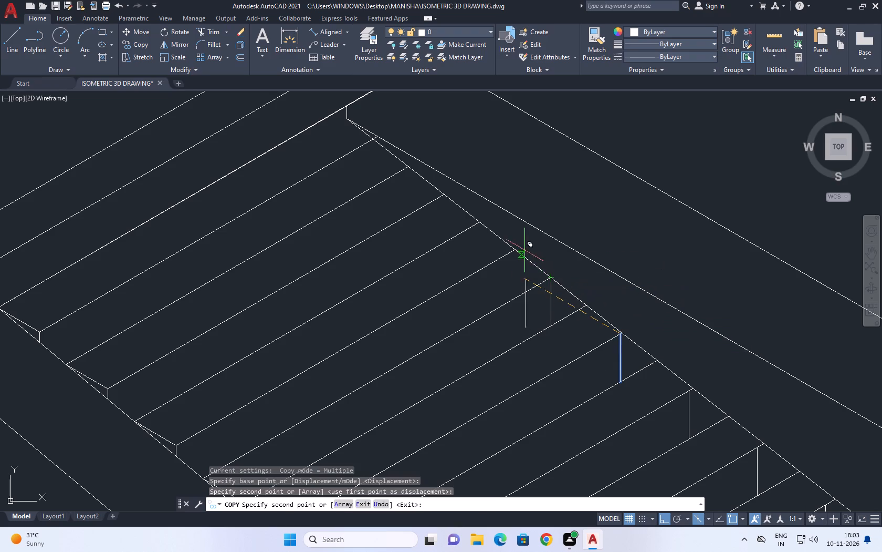
click(479, 221)
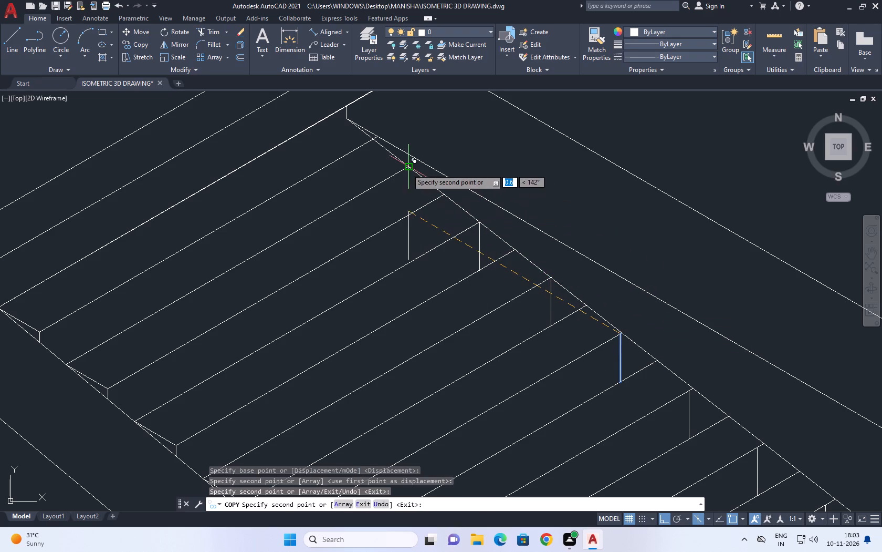
click(405, 168)
drag(343, 118, 348, 124)
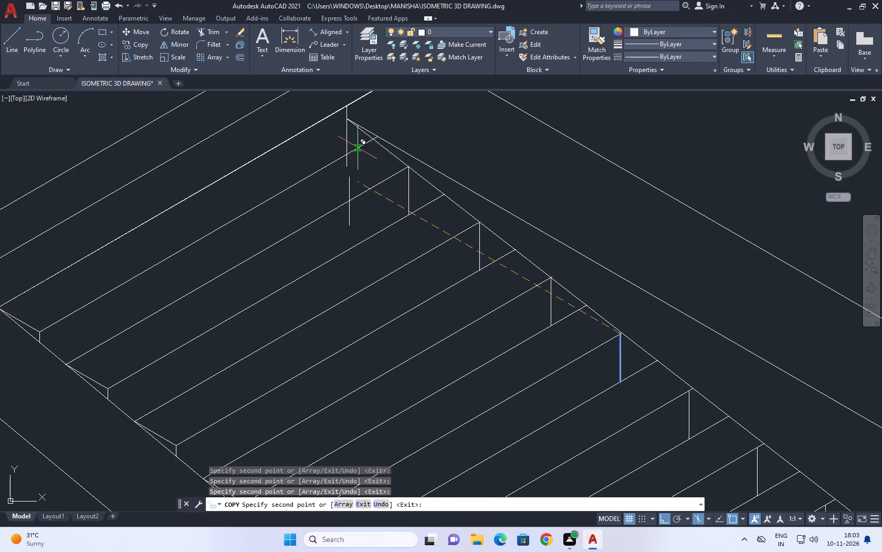
key(space)
Trim the uppermost copied vertical edge below its tread line and that tread line where it overshoots the sloped line.
scroll(353, 233, down, 2)
middle_drag(403, 253, 485, 288)
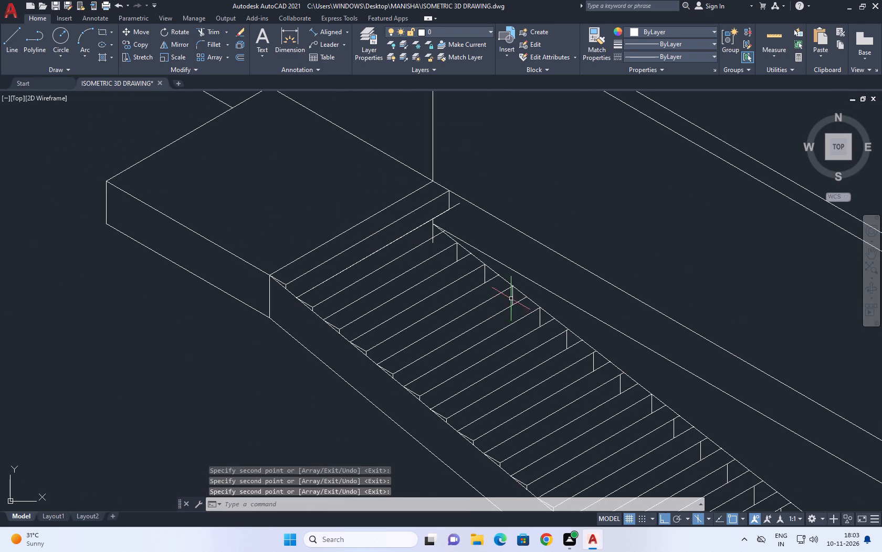
key(t)
key(r)
key(space)
scroll(423, 229, up, 3)
click(467, 277)
click(438, 282)
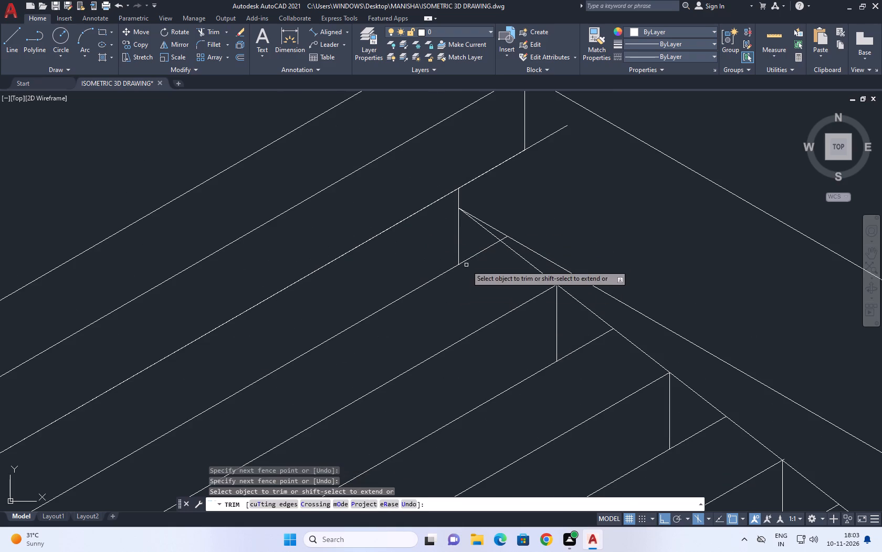
scroll(466, 262, down, 2)
middle_drag(541, 287, 530, 268)
scroll(467, 221, up, 6)
click(560, 326)
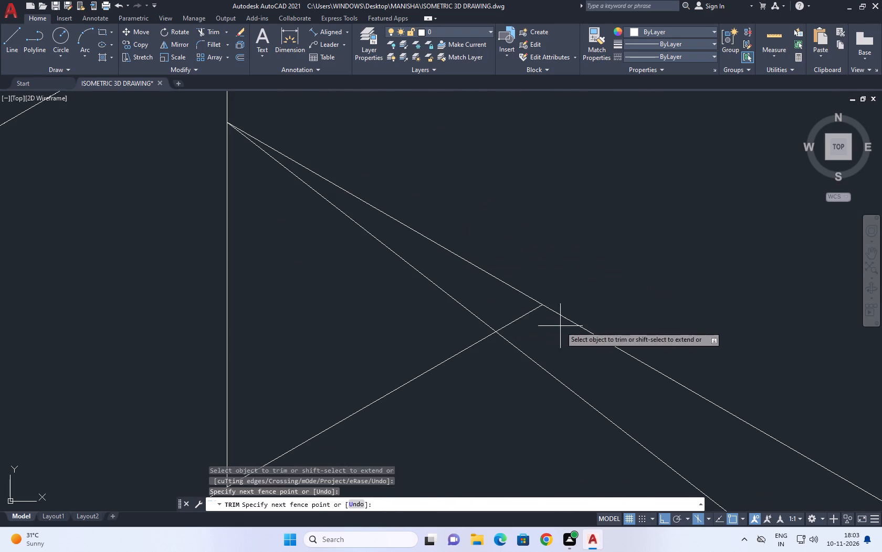
click(500, 308)
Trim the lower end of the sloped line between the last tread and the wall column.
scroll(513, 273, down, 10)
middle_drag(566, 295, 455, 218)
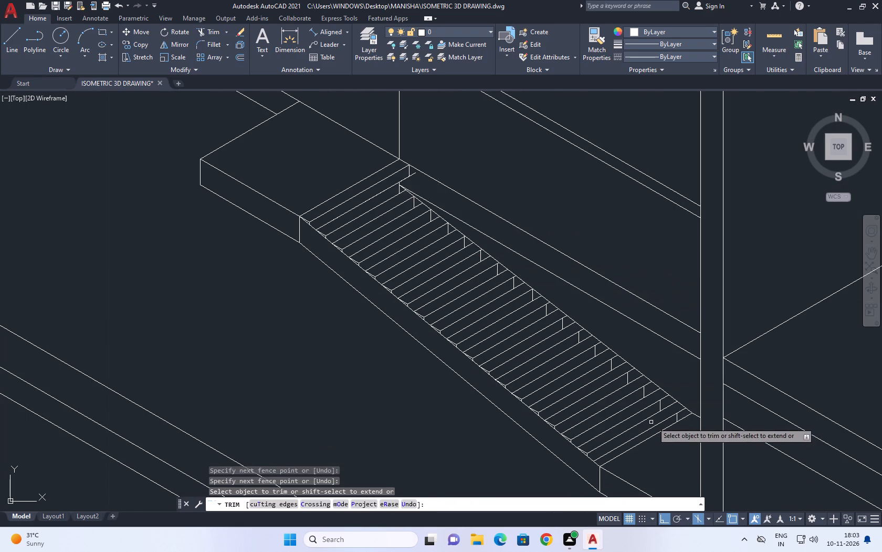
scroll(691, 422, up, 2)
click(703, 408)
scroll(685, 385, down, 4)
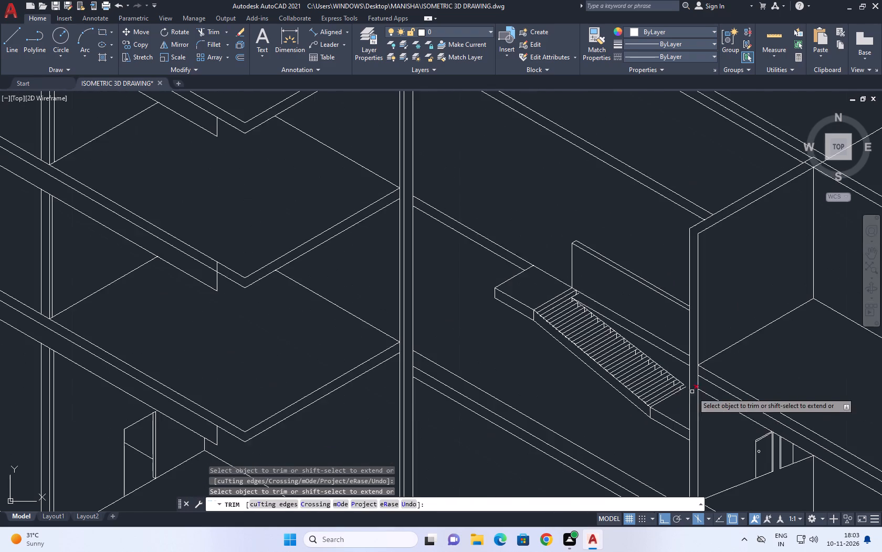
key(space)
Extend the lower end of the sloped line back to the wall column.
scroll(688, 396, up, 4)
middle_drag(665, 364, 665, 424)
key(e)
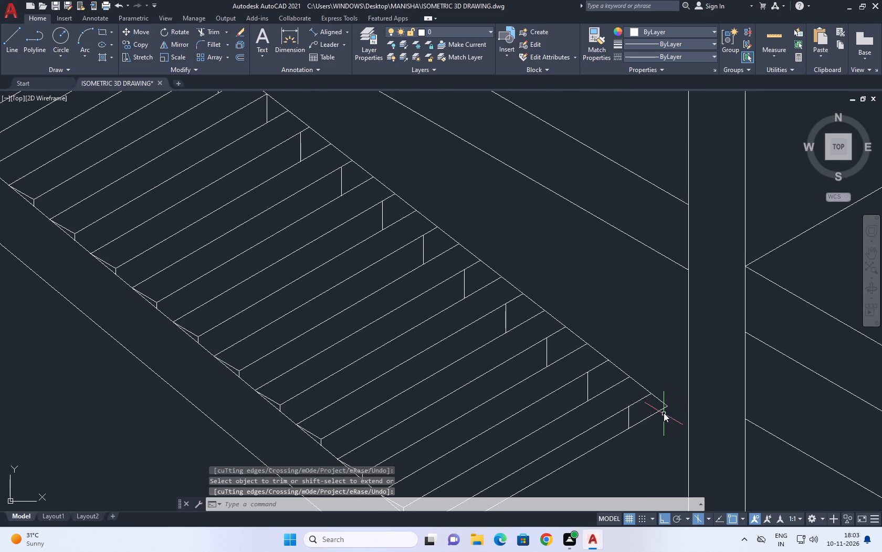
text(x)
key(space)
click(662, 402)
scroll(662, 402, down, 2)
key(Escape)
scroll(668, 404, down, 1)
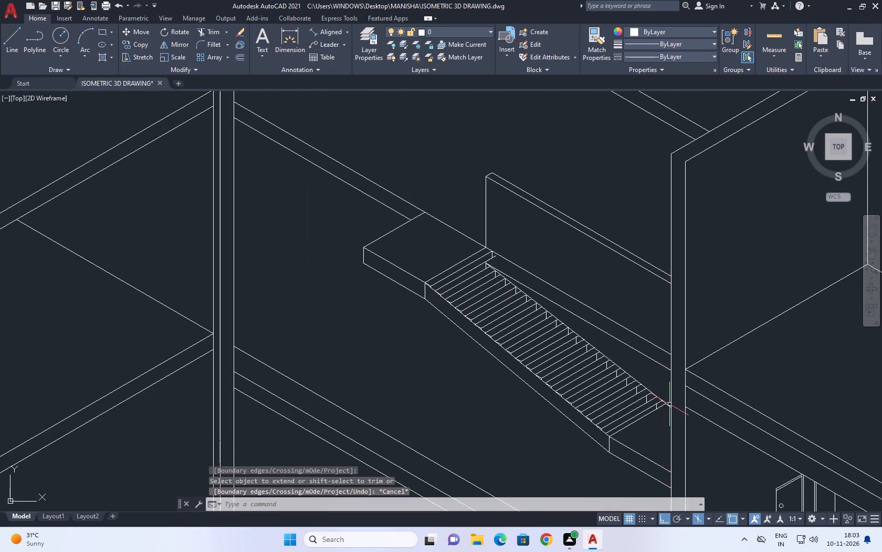
Trim the tread line's overshoot past the foot of the vertical edge just below the landing.
middle_drag(672, 403, 664, 401)
scroll(484, 259, up, 4)
middle_drag(486, 239, 488, 240)
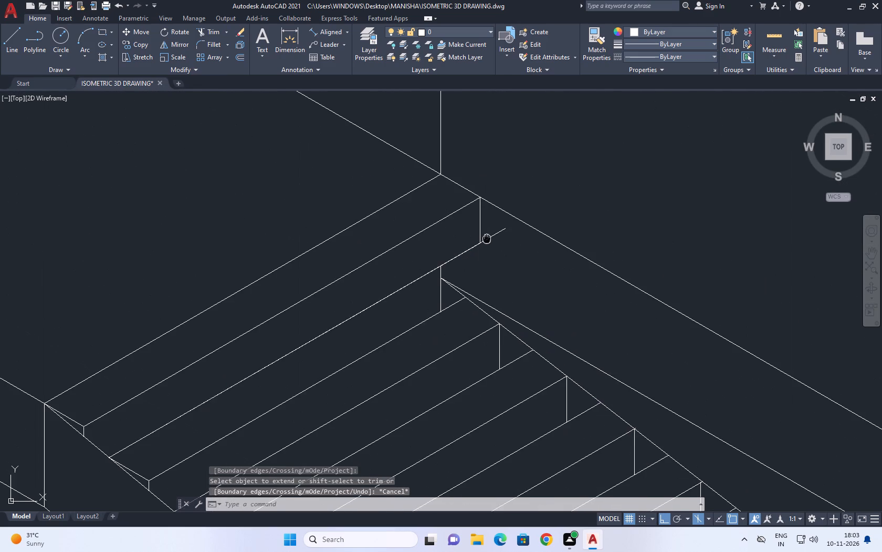
middle_drag(488, 240, 491, 248)
text(tr)
key(space)
click(498, 245)
key(Escape)
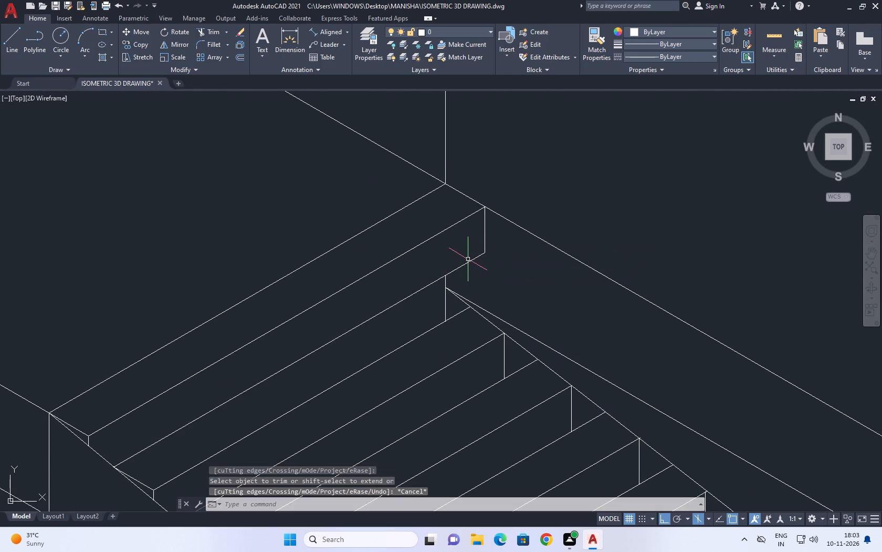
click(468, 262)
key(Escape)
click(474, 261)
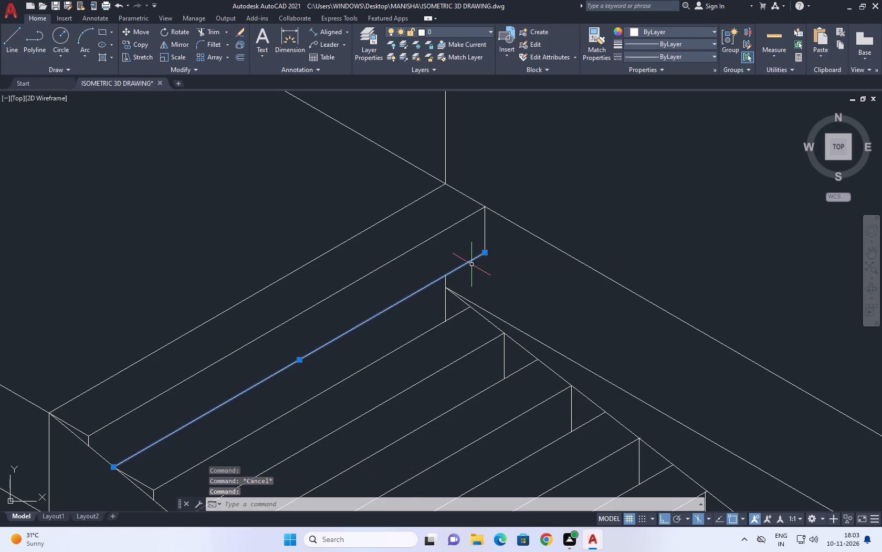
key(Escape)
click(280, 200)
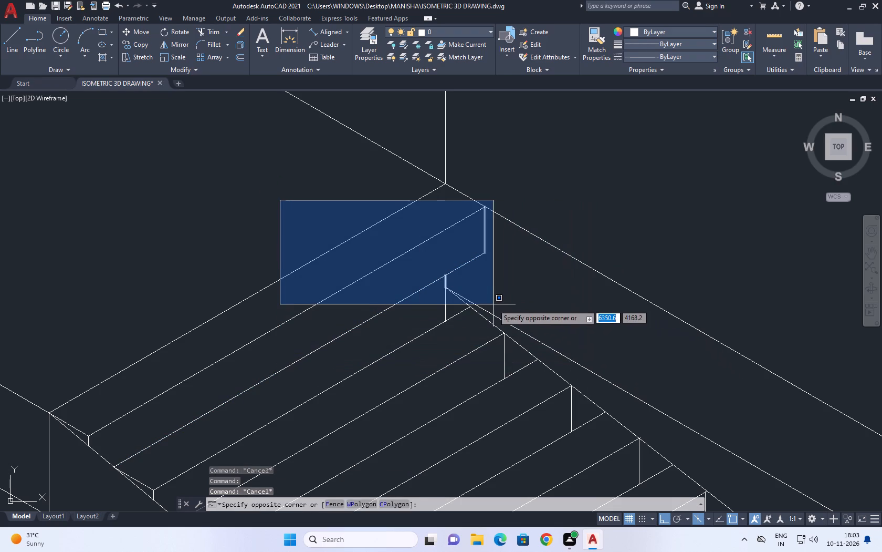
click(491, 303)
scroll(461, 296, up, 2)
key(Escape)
Erase the short vertical line between the upper tread line and the top end of the sloped line.
click(411, 228)
drag(437, 281, 440, 289)
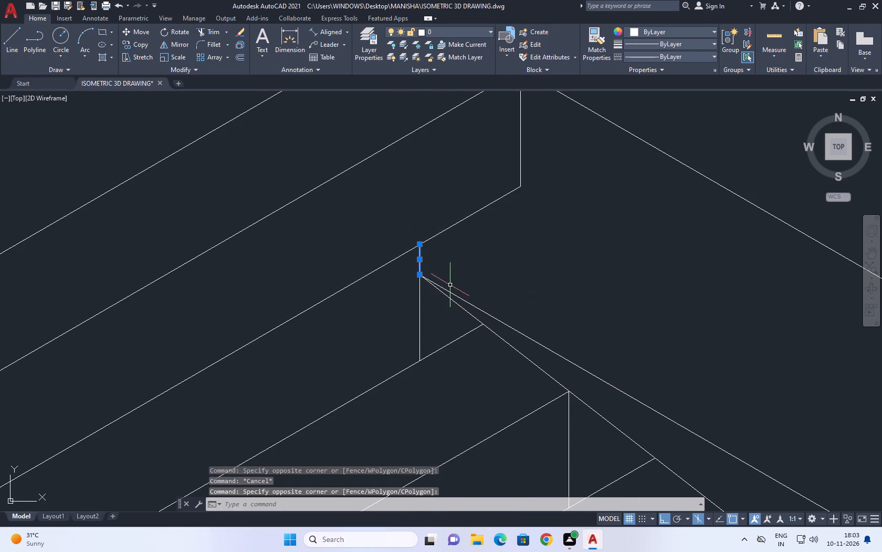
key(Delete)
Extend the vertical edge at the top of the sloped line up to the tread line above it.
middle_drag(405, 293, 424, 312)
text(ex)
key(space)
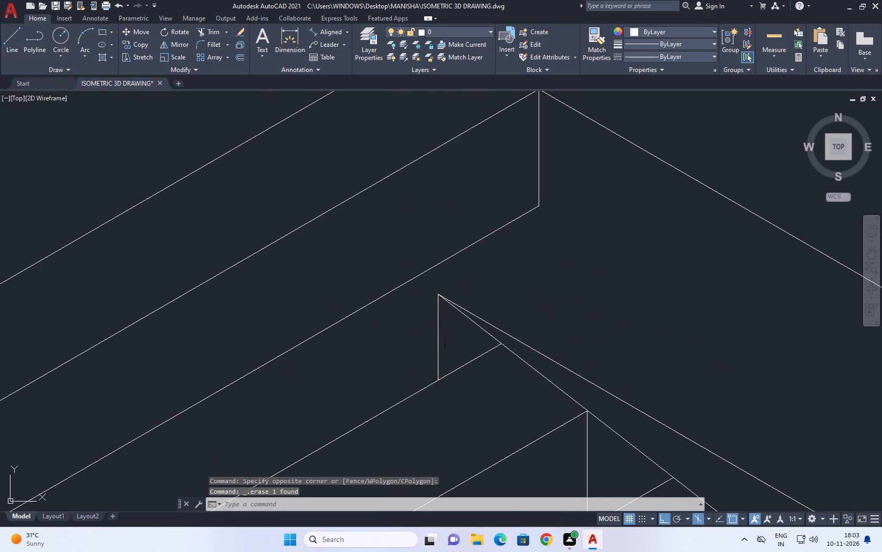
click(451, 331)
drag(401, 339, 396, 342)
key(Escape)
scroll(448, 328, down, 4)
middle_drag(519, 330, 509, 324)
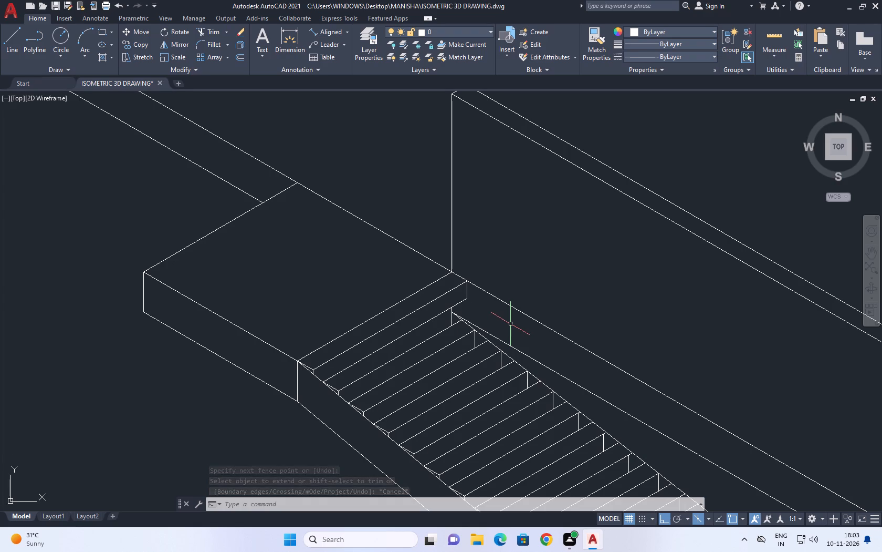
Examine the staircase from landing to wall column and how it sits among the surrounding floors.
scroll(507, 336, down, 3)
middle_drag(572, 339, 548, 354)
middle_drag(558, 498, 529, 468)
scroll(523, 458, up, 1)
middle_drag(478, 501, 591, 342)
middle_drag(547, 406, 588, 325)
middle_drag(654, 369, 626, 337)
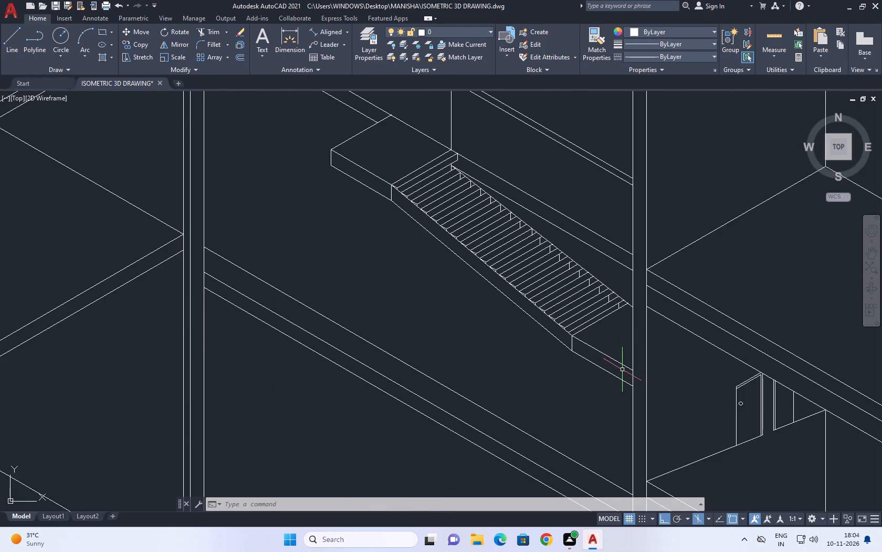
middle_drag(666, 379, 642, 365)
scroll(640, 359, up, 1)
scroll(640, 359, down, 1)
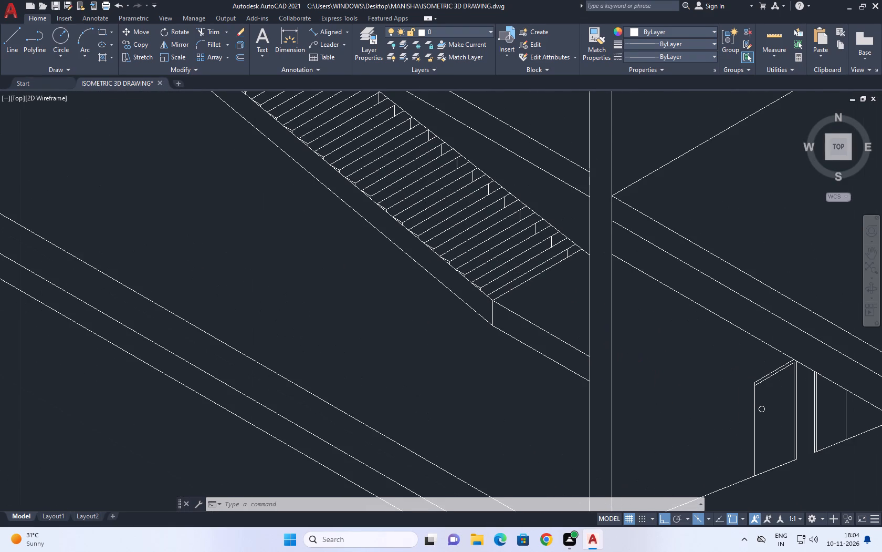
middle_drag(447, 254, 470, 279)
scroll(557, 277, down, 3)
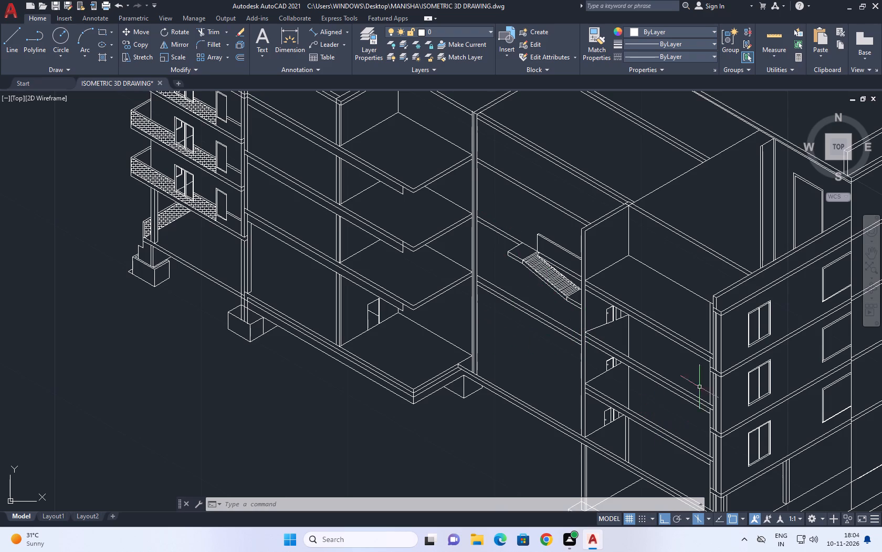
middle_drag(536, 234, 555, 258)
scroll(539, 341, up, 2)
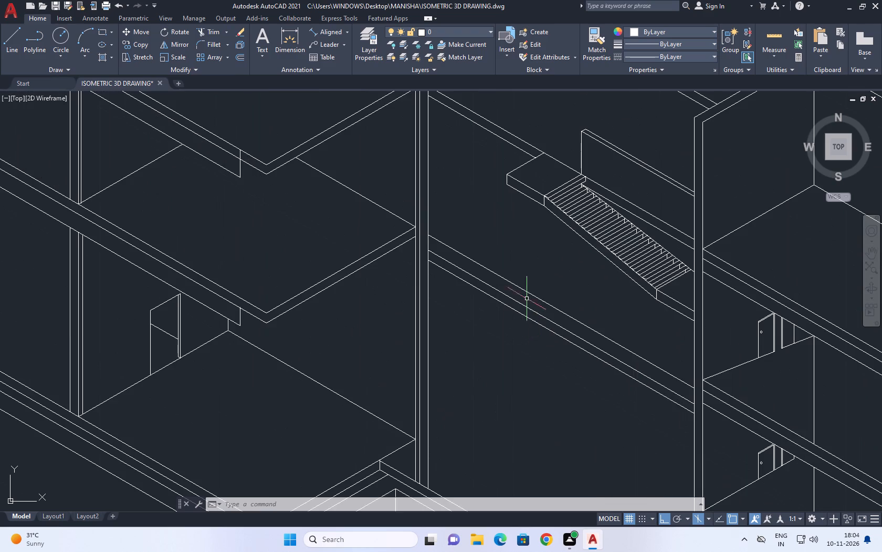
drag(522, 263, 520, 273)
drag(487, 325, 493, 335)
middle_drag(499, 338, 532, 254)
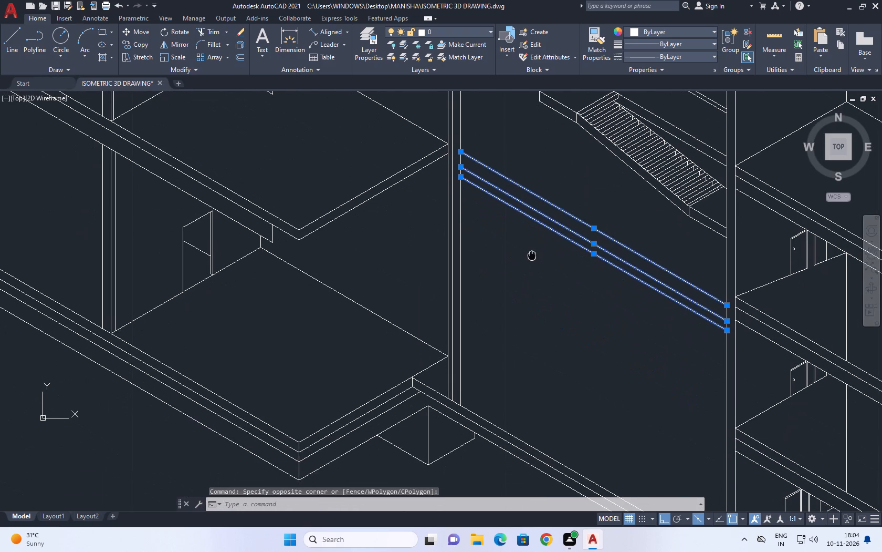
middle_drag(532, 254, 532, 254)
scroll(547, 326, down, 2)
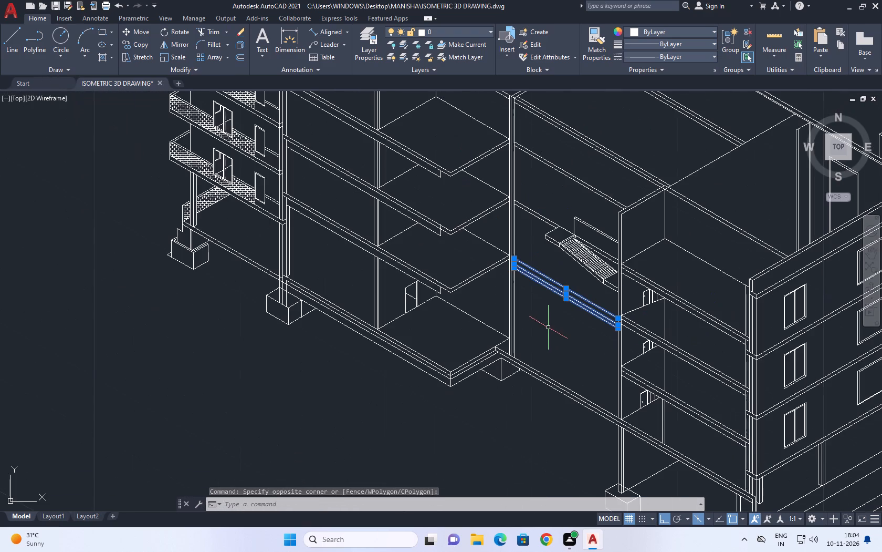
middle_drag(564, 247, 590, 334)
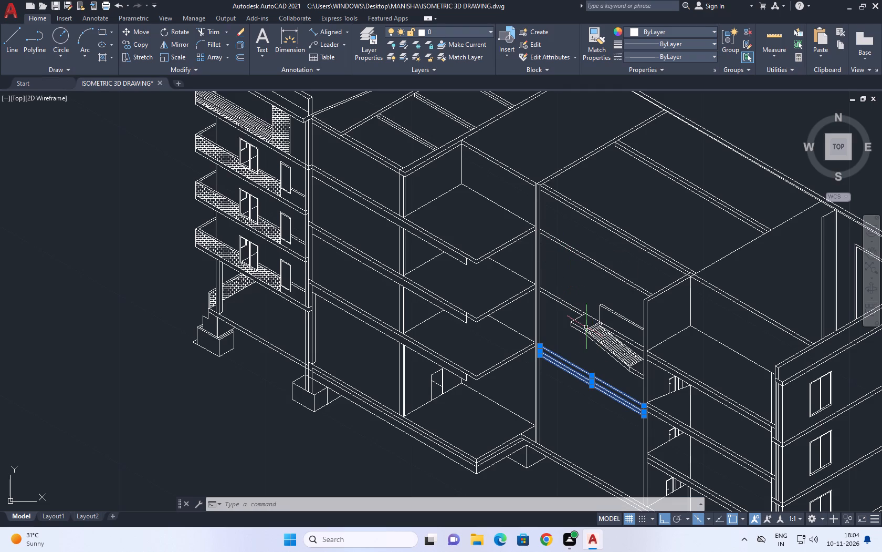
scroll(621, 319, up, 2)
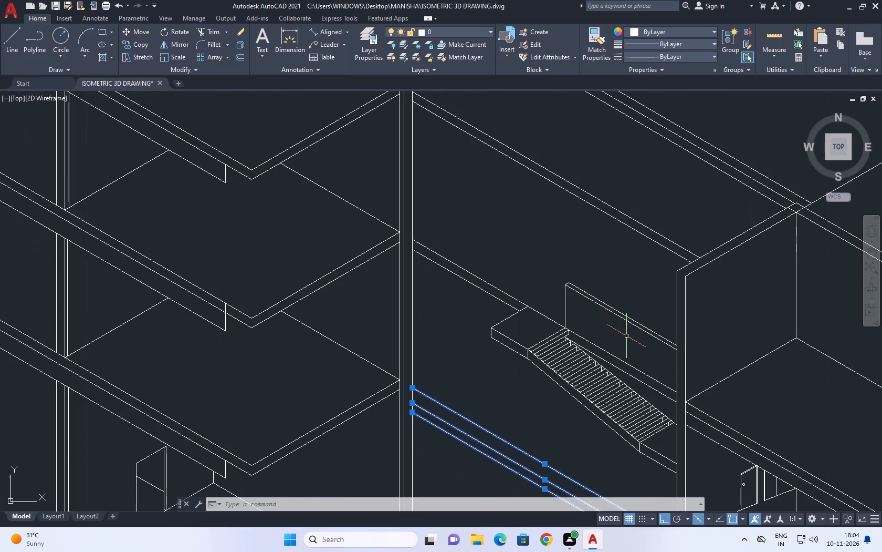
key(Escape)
Move the four-line railing outline from the landing corner straight up onto the floor edge above the staircase.
click(631, 335)
click(615, 269)
scroll(570, 293, up, 2)
click(597, 235)
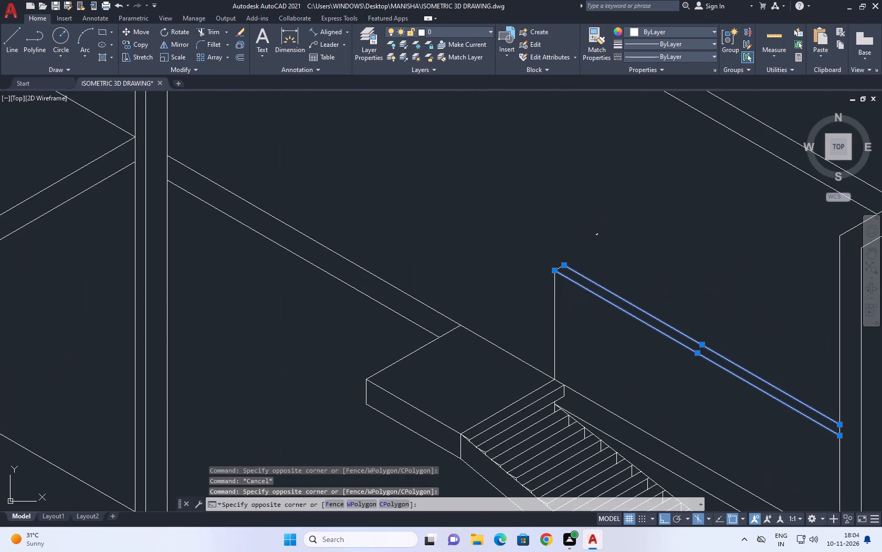
click(530, 299)
middle_drag(583, 284, 564, 310)
text(m)
key(space)
scroll(563, 310, down, 1)
scroll(555, 374, up, 1)
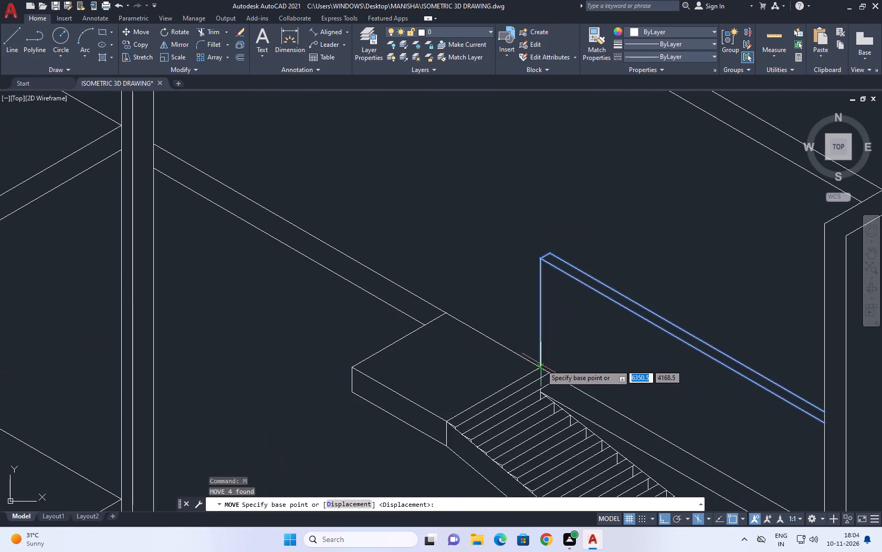
click(539, 368)
scroll(560, 296, down, 4)
scroll(558, 258, up, 2)
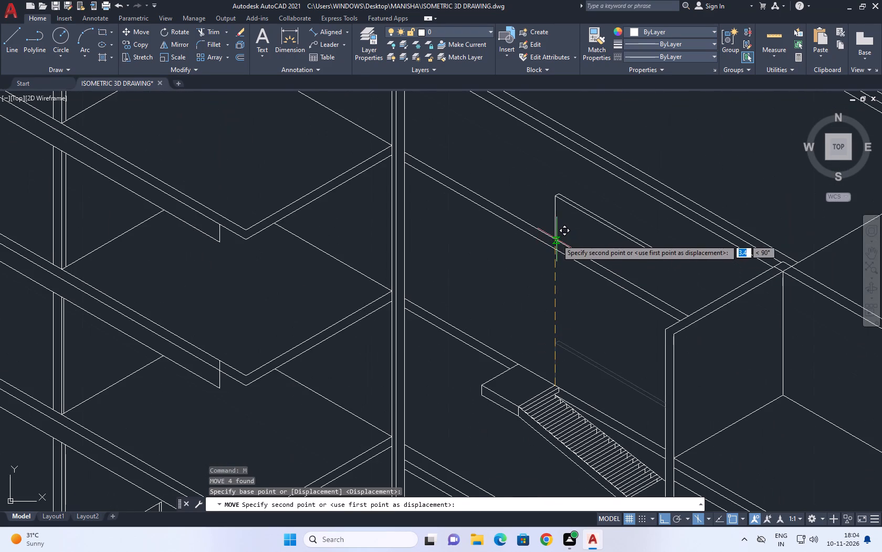
click(556, 239)
key(Escape)
Extend the two sloping top lines of the moved railing outline to the adjoining wall.
scroll(573, 247, down, 3)
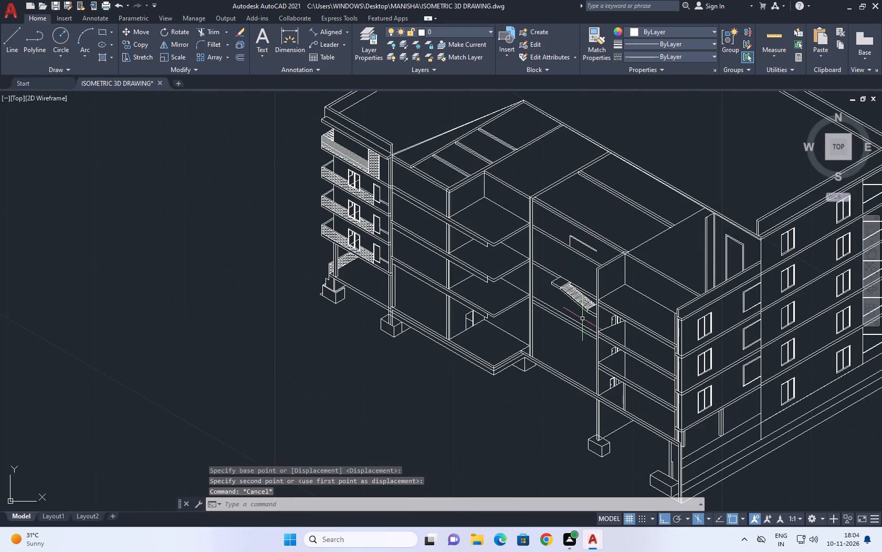
scroll(580, 251, up, 3)
middle_drag(613, 249, 623, 277)
text(ex)
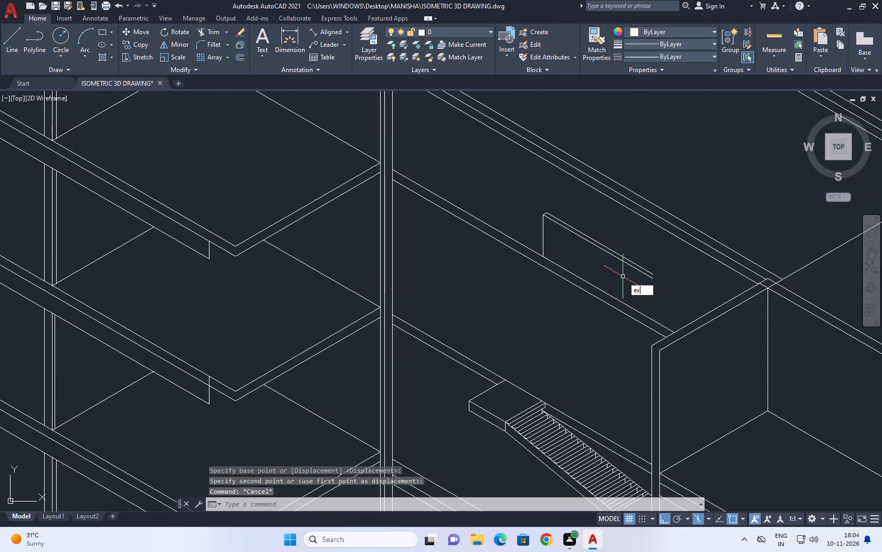
key(space)
scroll(625, 279, down, 2)
click(628, 268)
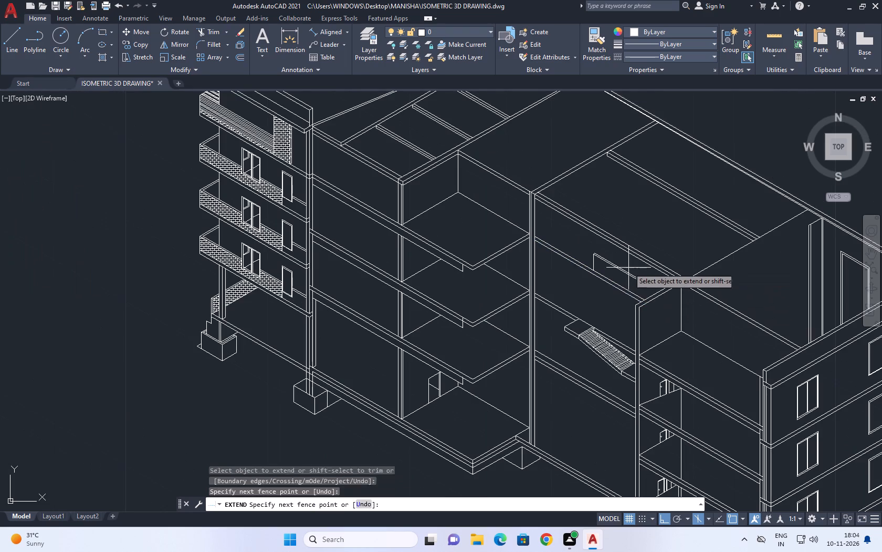
click(624, 279)
key(Escape)
Define a block named "tarir" from the whole staircase, including its landing, treads, risers and sloped underside.
scroll(591, 326, up, 2)
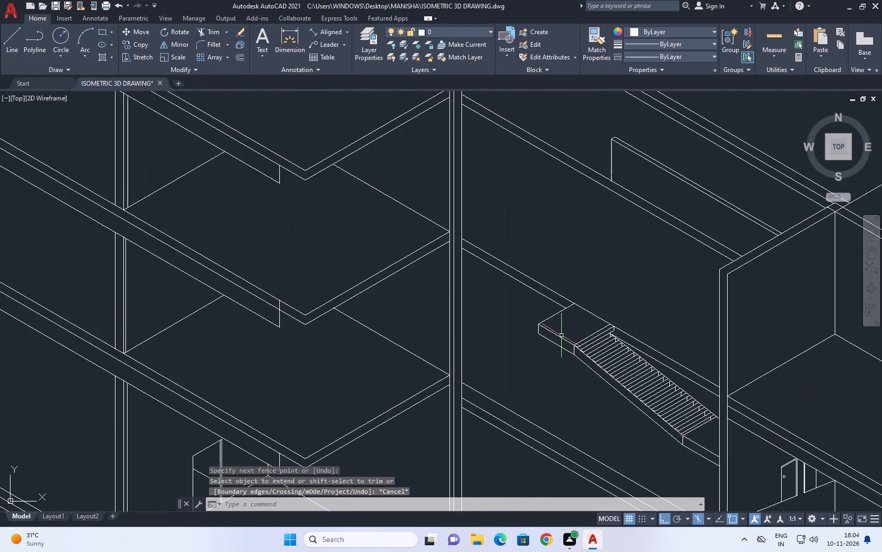
scroll(561, 335, up, 1)
click(517, 235)
scroll(538, 265, down, 4)
scroll(628, 365, up, 1)
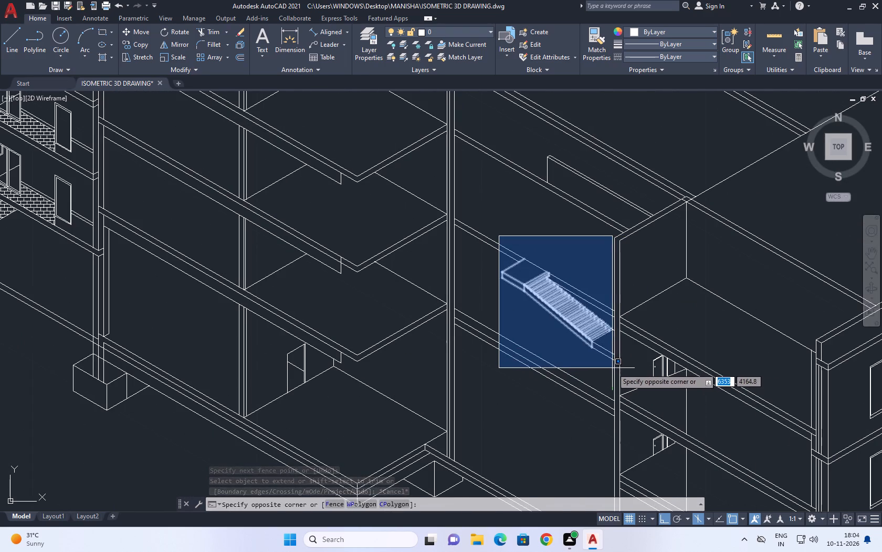
click(612, 368)
scroll(607, 331, up, 3)
click(612, 316)
click(598, 321)
click(587, 407)
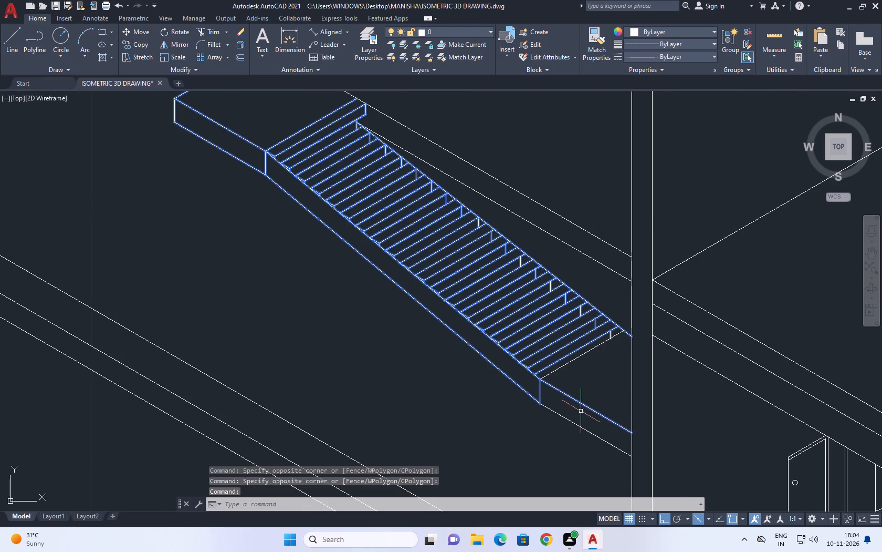
drag(554, 424, 555, 415)
click(553, 397)
scroll(538, 349, down, 1)
middle_drag(508, 300, 521, 318)
scroll(521, 319, up, 1)
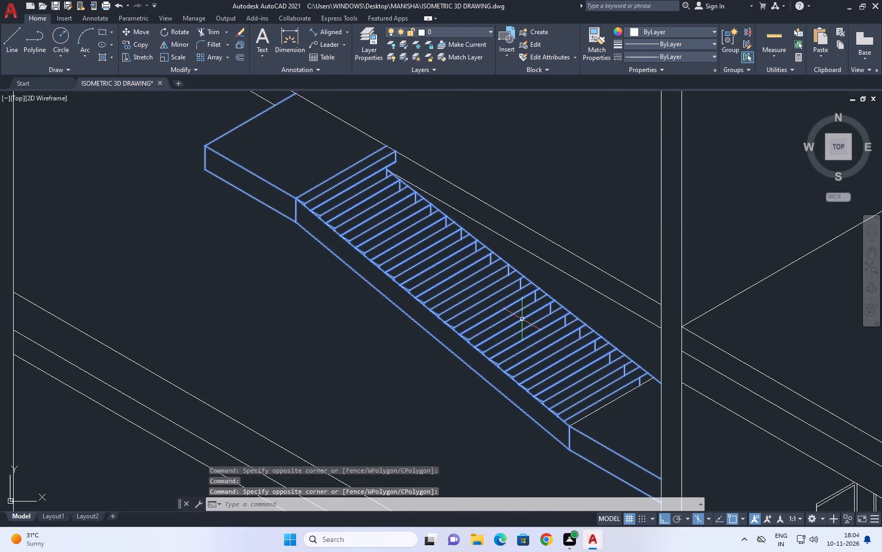
text(b)
key(space)
text(tari)
key(r)
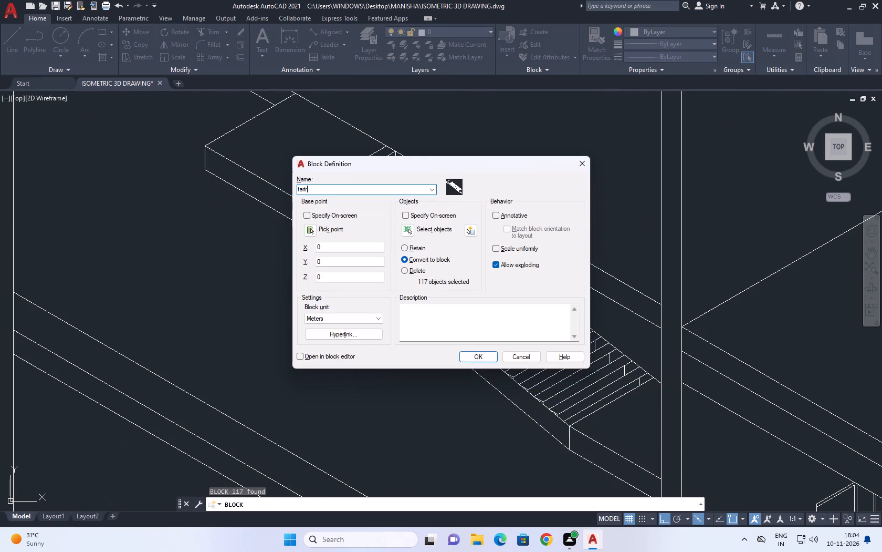
click(474, 360)
drag(605, 355, 596, 356)
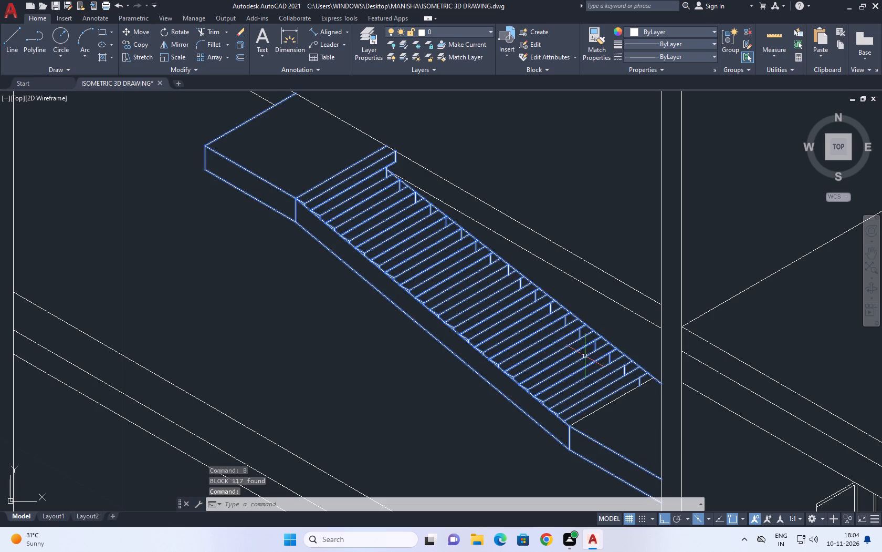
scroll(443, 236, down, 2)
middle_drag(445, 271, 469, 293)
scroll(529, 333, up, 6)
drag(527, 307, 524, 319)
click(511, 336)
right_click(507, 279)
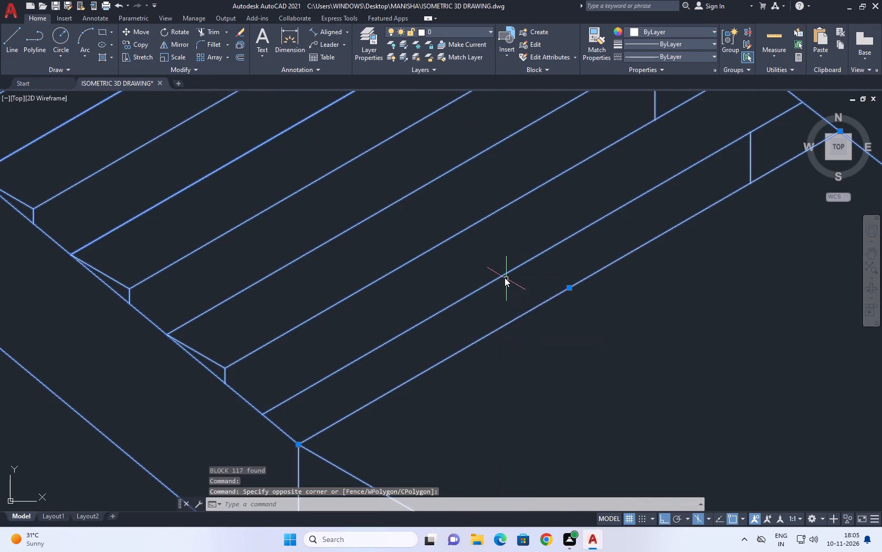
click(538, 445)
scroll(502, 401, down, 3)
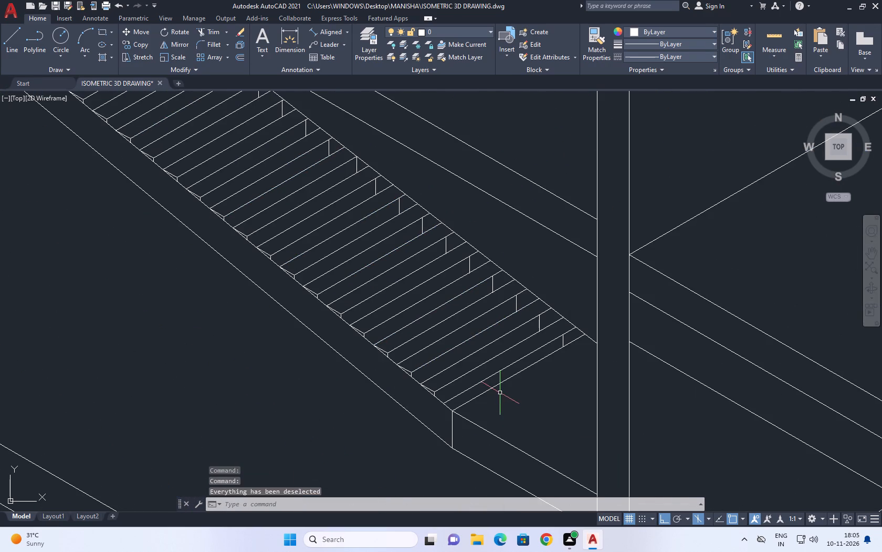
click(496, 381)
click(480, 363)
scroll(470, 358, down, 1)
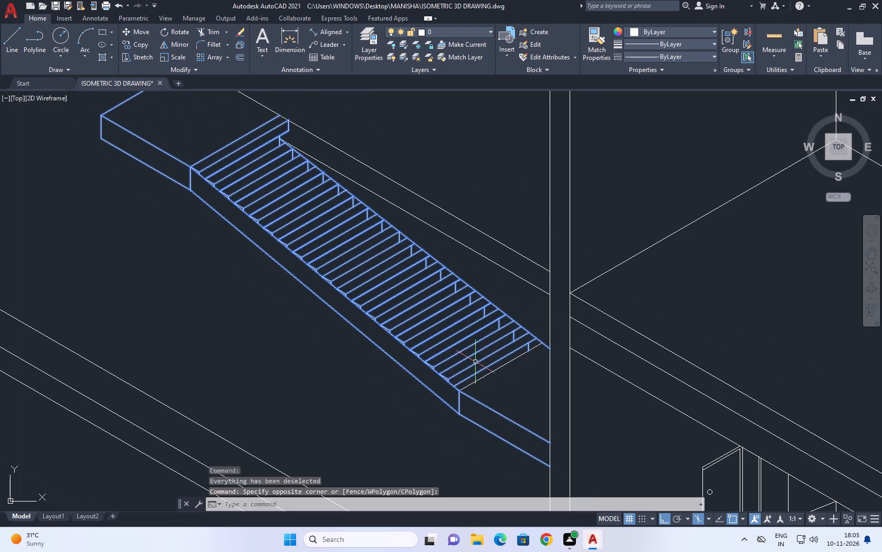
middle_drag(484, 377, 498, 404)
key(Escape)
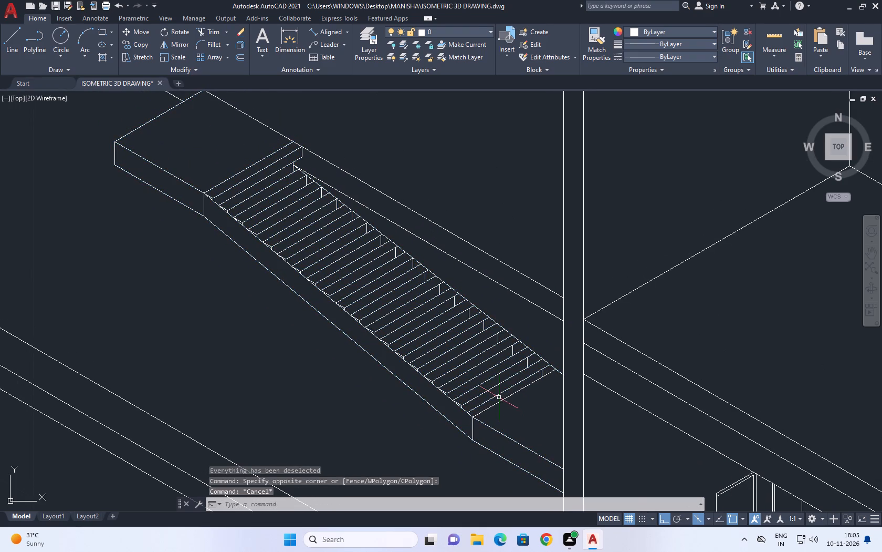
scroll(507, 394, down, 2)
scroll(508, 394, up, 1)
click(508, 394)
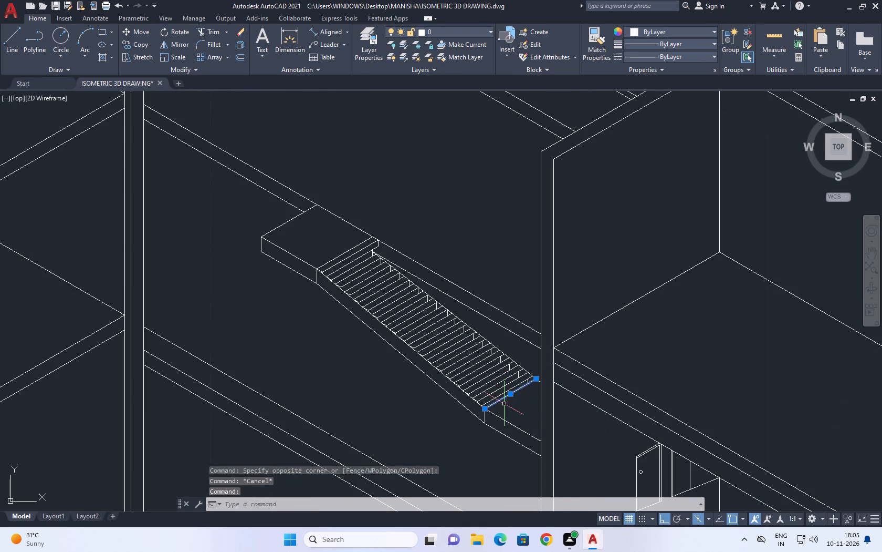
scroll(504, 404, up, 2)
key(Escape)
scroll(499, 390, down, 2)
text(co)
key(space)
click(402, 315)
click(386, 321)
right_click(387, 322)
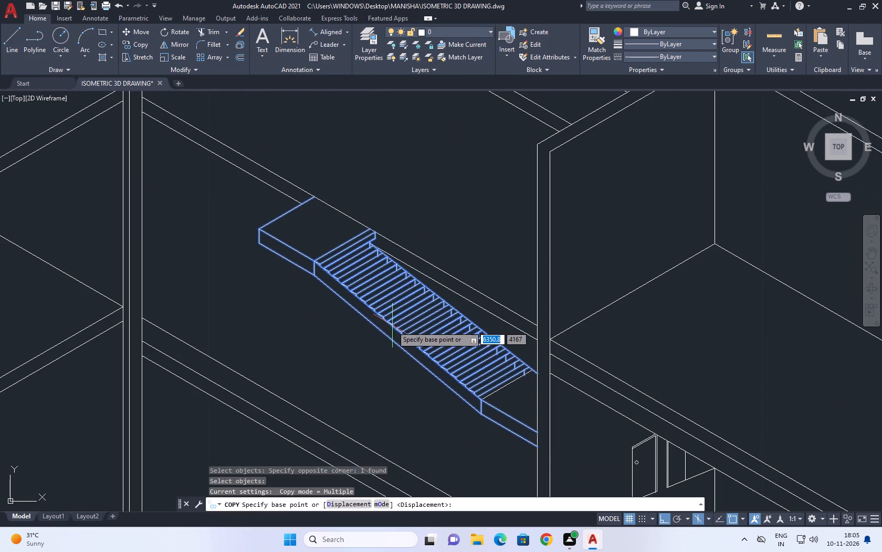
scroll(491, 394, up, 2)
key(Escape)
Copy the staircase block together with its separate bottom tread line from the landing corner straight up onto the floor edge above.
click(516, 399)
drag(424, 347, 417, 344)
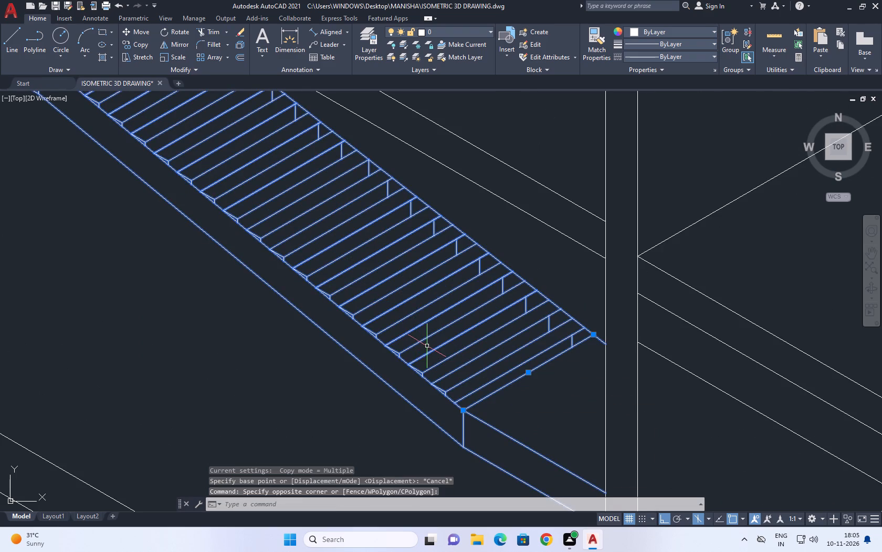
key(c)
key(o)
key(space)
scroll(429, 351, down, 4)
scroll(365, 290, up, 2)
click(377, 275)
scroll(391, 258, down, 1)
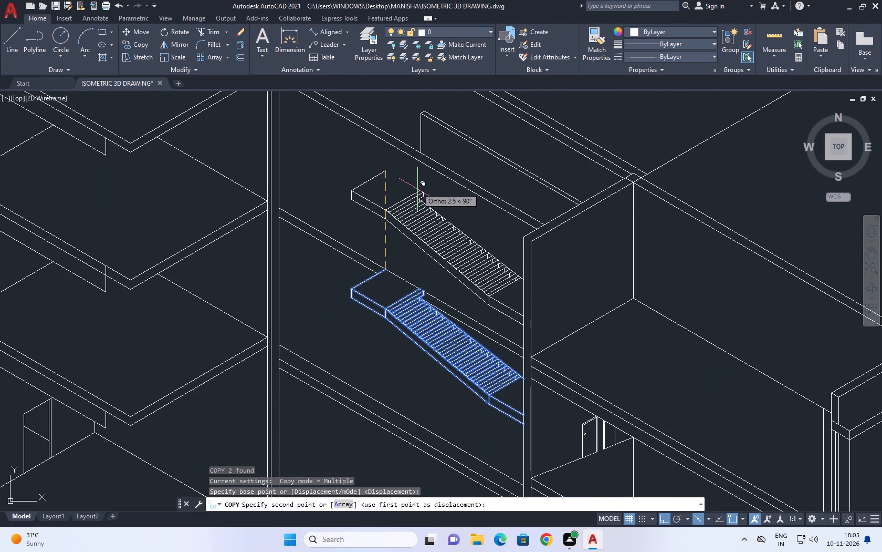
middle_drag(395, 193, 418, 290)
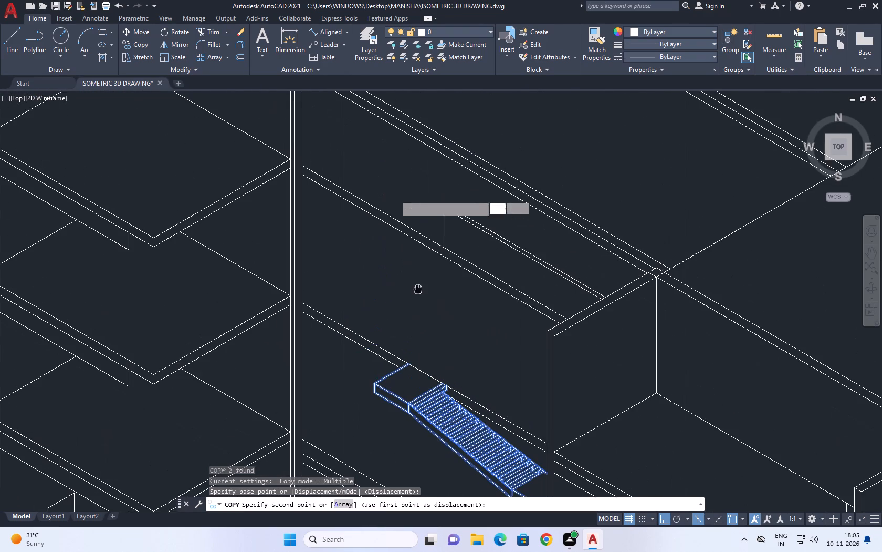
middle_drag(418, 290, 418, 291)
scroll(414, 233, up, 3)
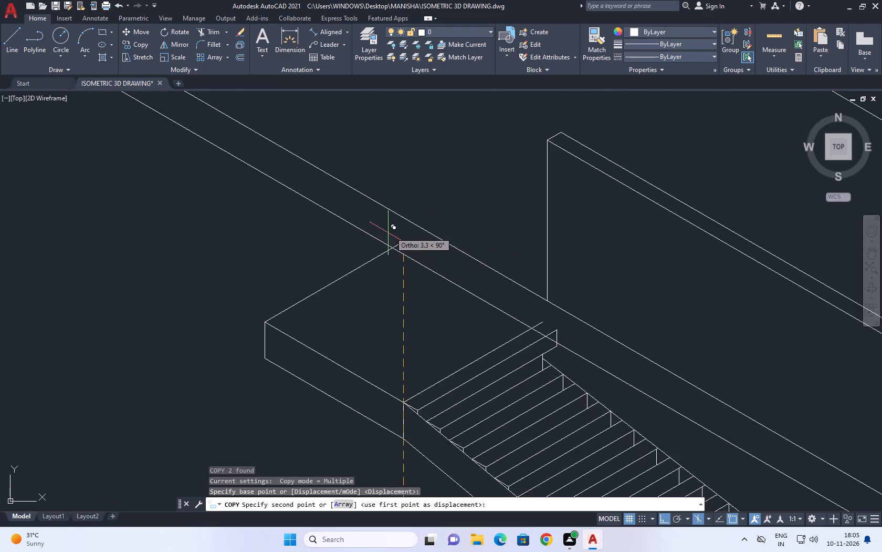
click(402, 217)
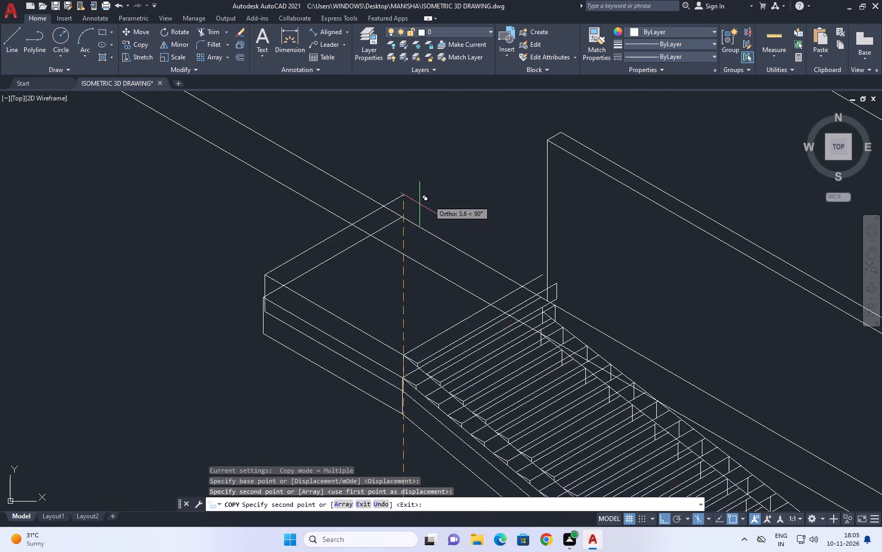
Place another copy of the staircase and tread line on the floor edge below the original staircase.
scroll(533, 244, down, 6)
scroll(515, 314, up, 5)
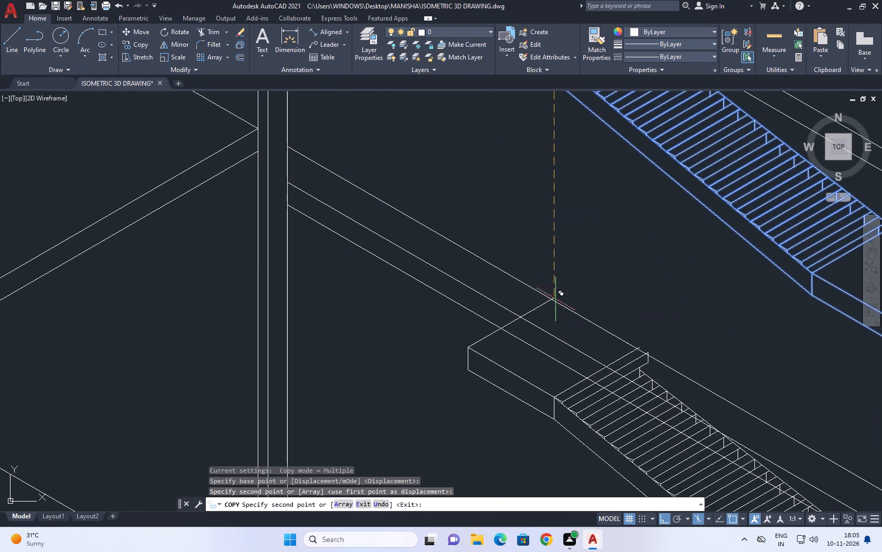
click(555, 300)
scroll(509, 248, down, 2)
key(Escape)
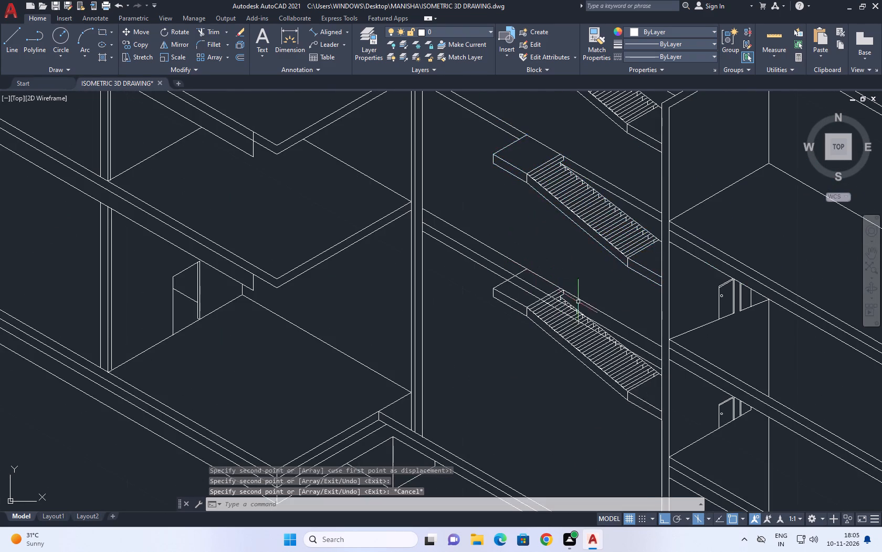
Move the lowest staircase block from its landing's back corner down onto the second line of the floor edge.
scroll(645, 360, down, 1)
middle_drag(650, 373, 652, 379)
scroll(606, 360, up, 2)
click(605, 373)
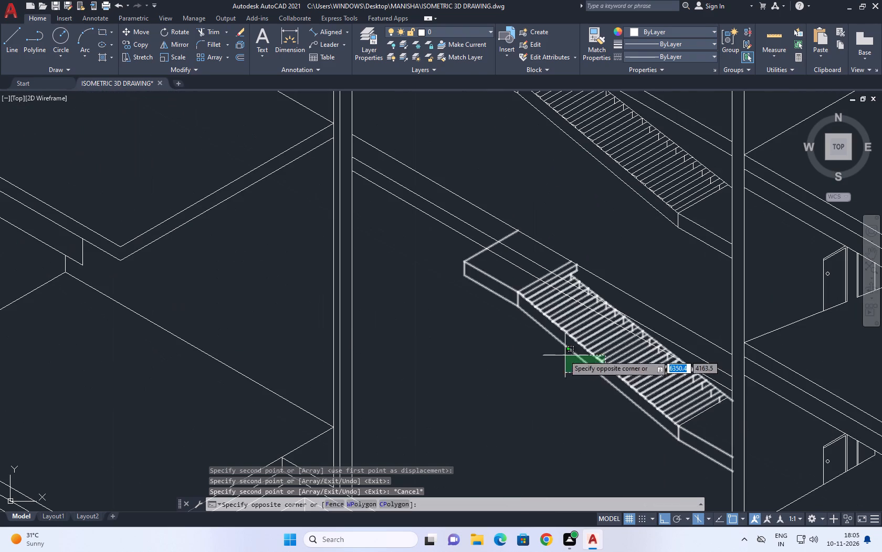
click(558, 349)
middle_drag(543, 315, 549, 335)
key(m)
key(space)
scroll(530, 259, up, 2)
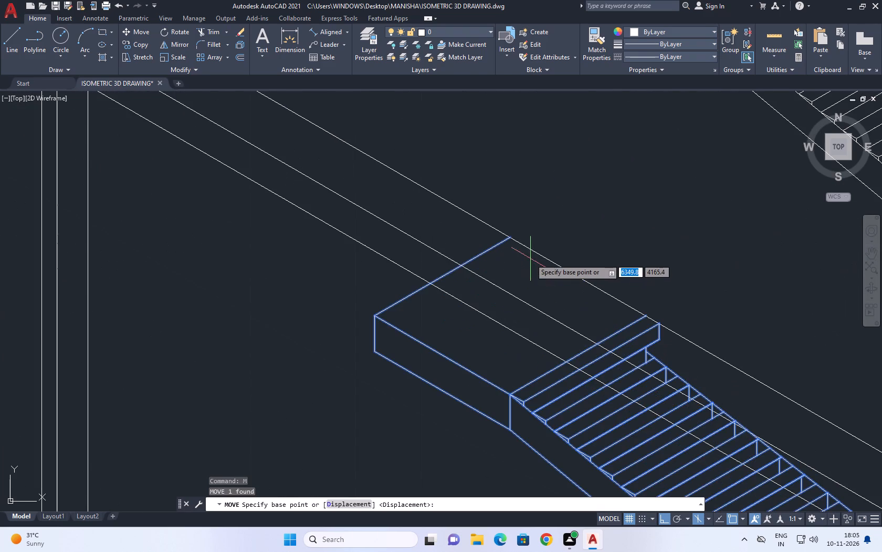
click(511, 237)
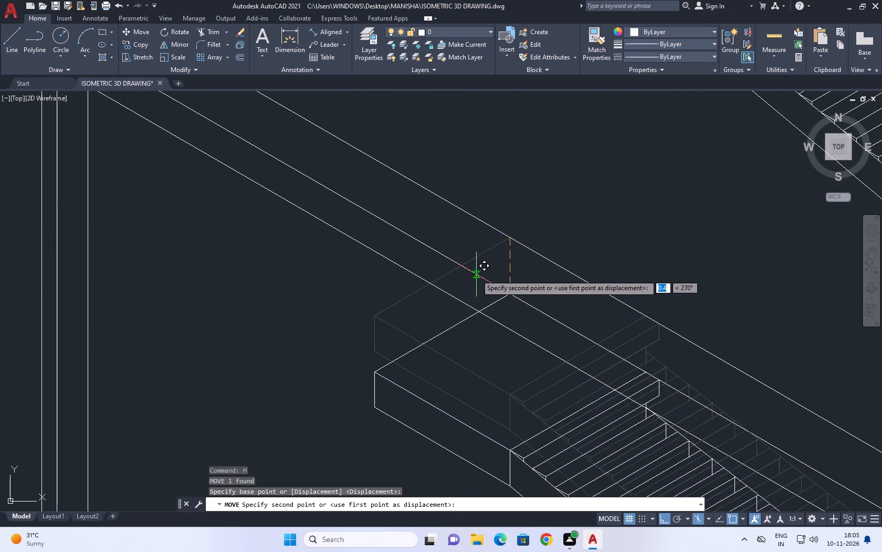
click(485, 281)
scroll(424, 265, down, 3)
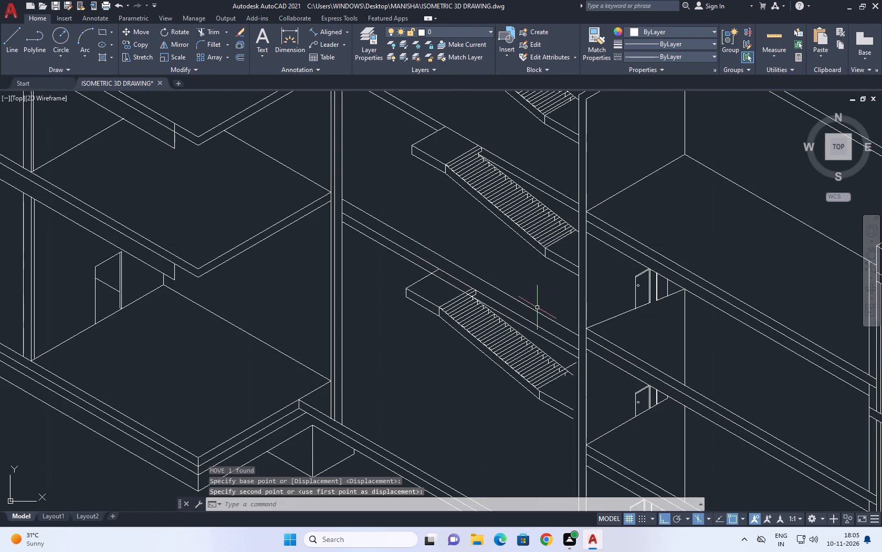
Erase the lowest of the three parallel floor edge lines crossing the lowest staircase.
scroll(476, 293, up, 2)
middle_click(560, 353)
scroll(561, 353, down, 1)
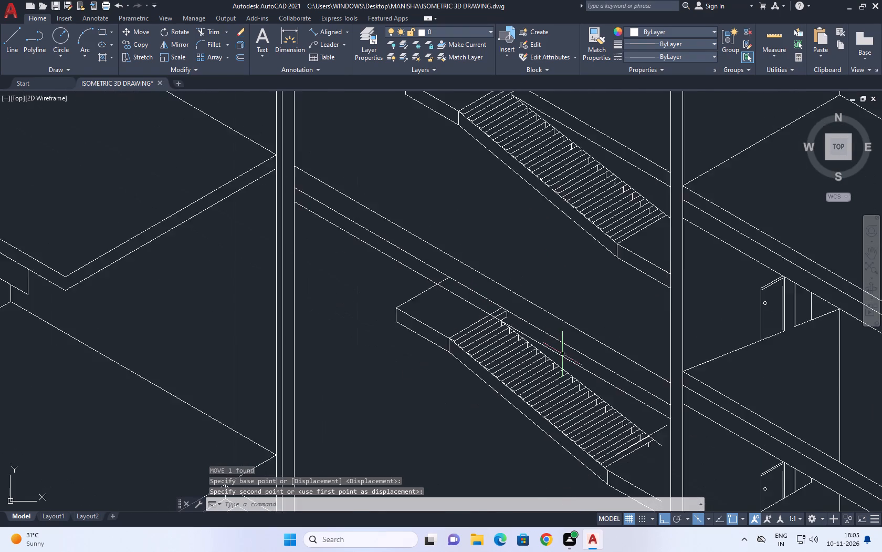
scroll(562, 354, down, 1)
middle_drag(551, 325, 555, 333)
scroll(562, 359, up, 1)
click(566, 363)
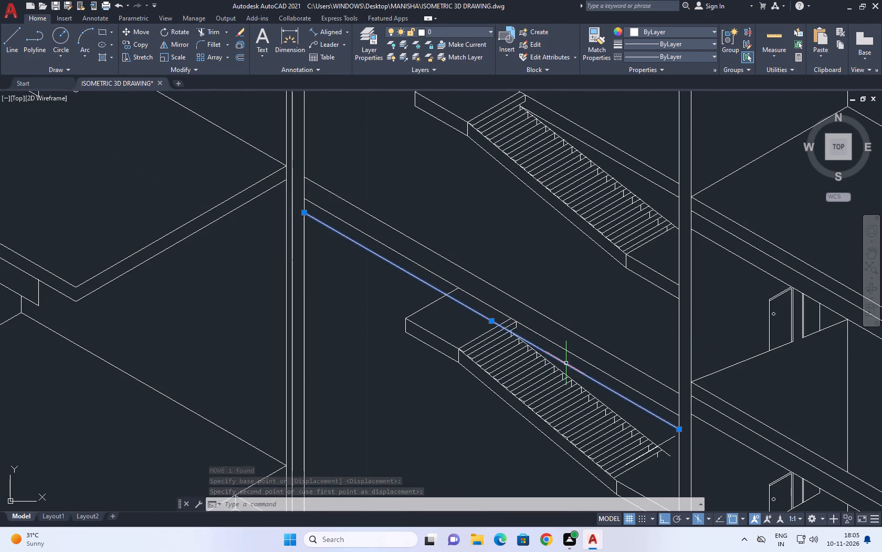
scroll(566, 361, down, 3)
key(Delete)
scroll(533, 326, up, 2)
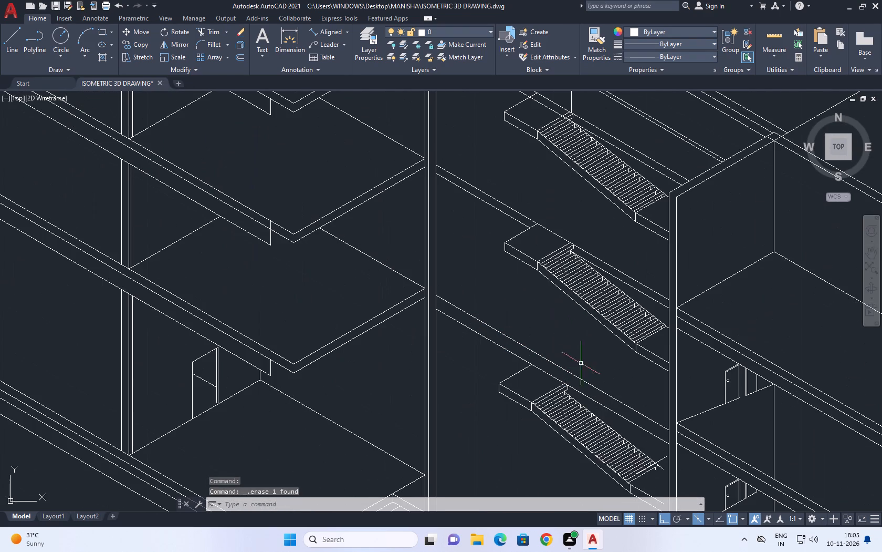
Move the lowest staircase block by its landing's back corner up onto the top line of the floor edge.
click(559, 417)
middle_drag(512, 387, 524, 393)
key(m)
key(space)
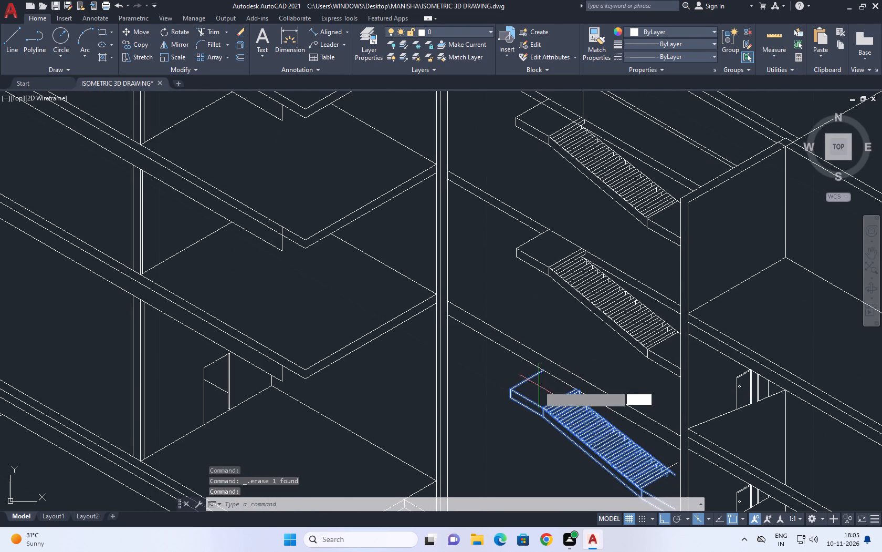
scroll(540, 367, up, 2)
click(547, 378)
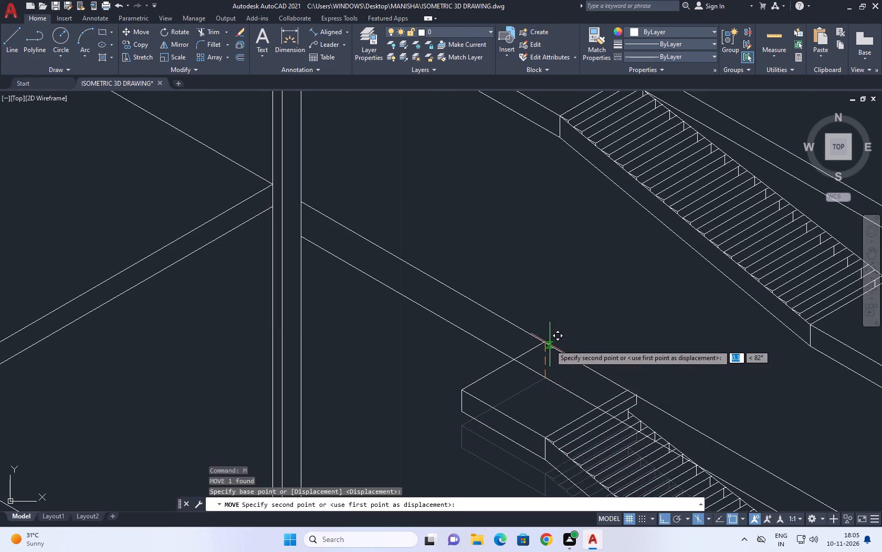
click(545, 342)
scroll(554, 352, down, 2)
middle_drag(615, 392, 610, 376)
scroll(613, 389, up, 2)
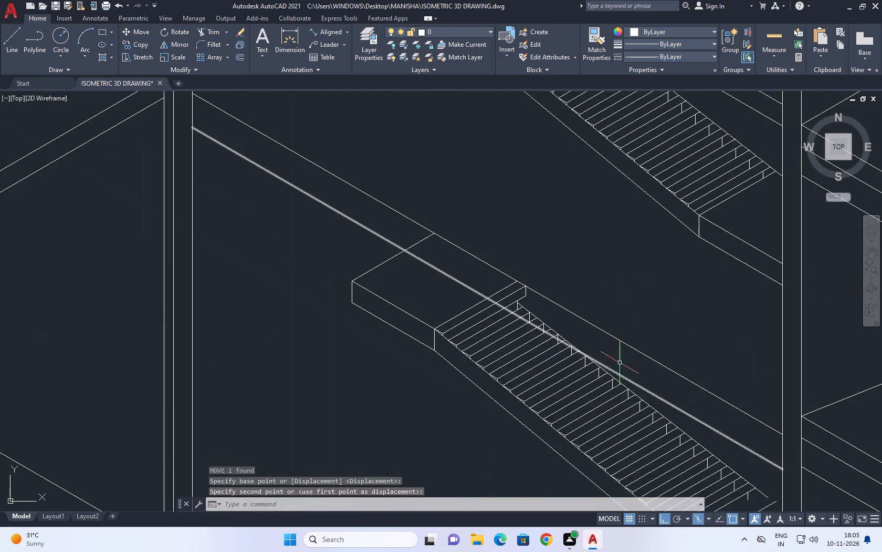
Mirror the lowest staircase block about a vertical line through the bottom of its flight, keeping the source object.
scroll(560, 309, down, 2)
click(544, 324)
middle_click(547, 329)
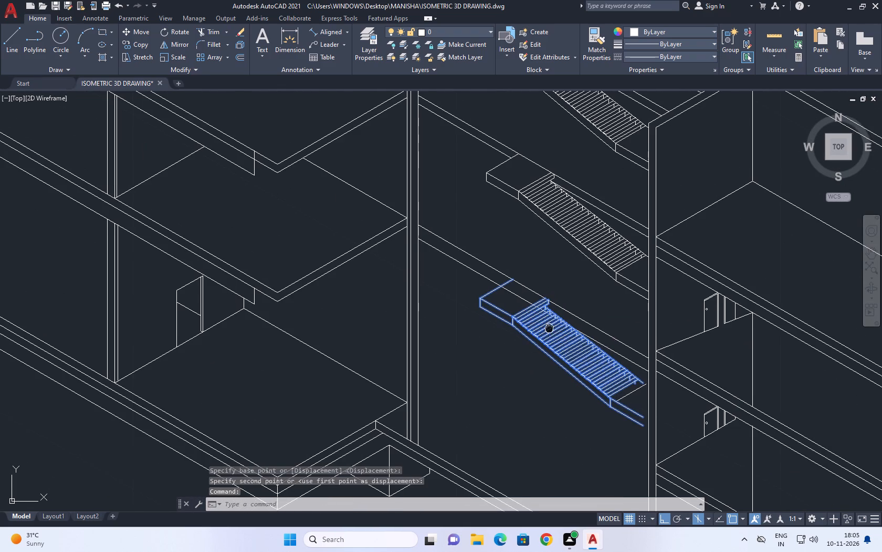
text(mi)
key(space)
click(612, 412)
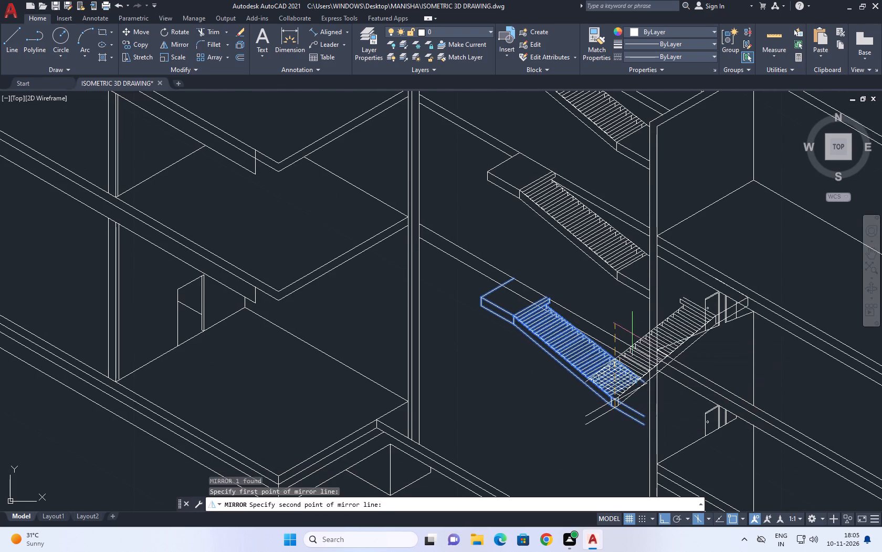
scroll(641, 273, up, 3)
click(621, 237)
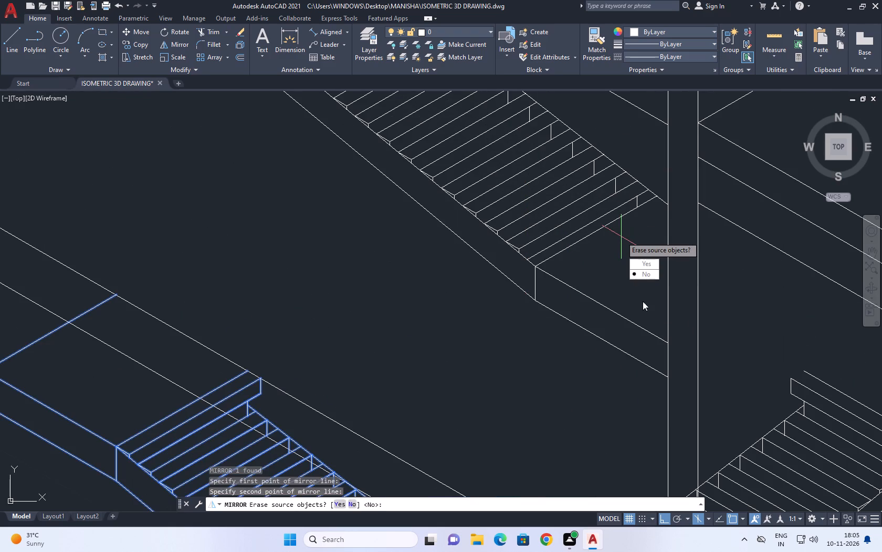
drag(639, 274, 621, 237)
scroll(583, 242, down, 3)
Move the mirrored staircase by its landing's outer corner down to the lower end of the lowest staircase, beside the wall column.
click(643, 291)
middle_drag(637, 291, 644, 273)
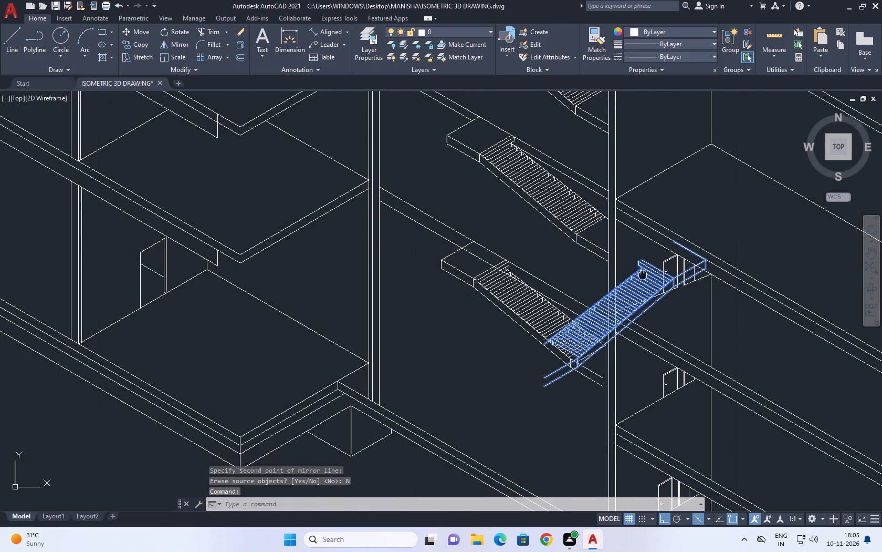
key(m)
key(space)
click(709, 259)
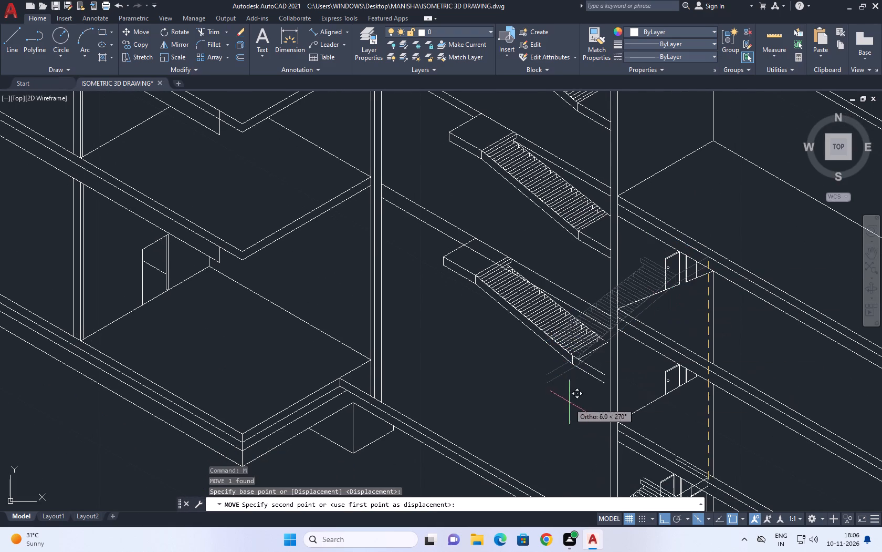
click(605, 376)
scroll(601, 362, down, 2)
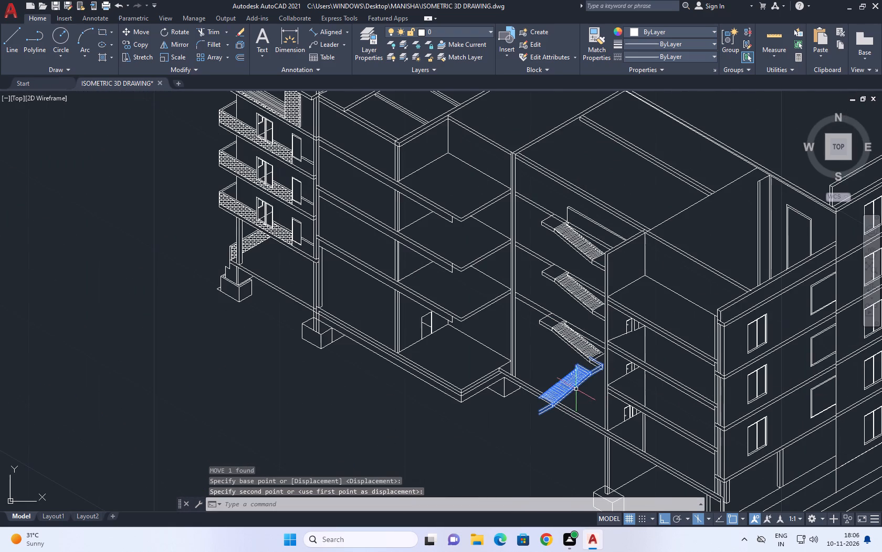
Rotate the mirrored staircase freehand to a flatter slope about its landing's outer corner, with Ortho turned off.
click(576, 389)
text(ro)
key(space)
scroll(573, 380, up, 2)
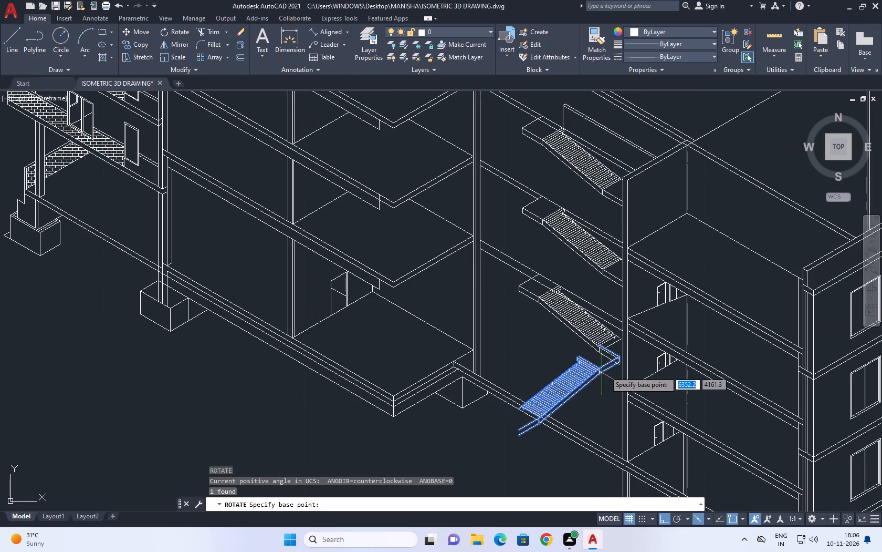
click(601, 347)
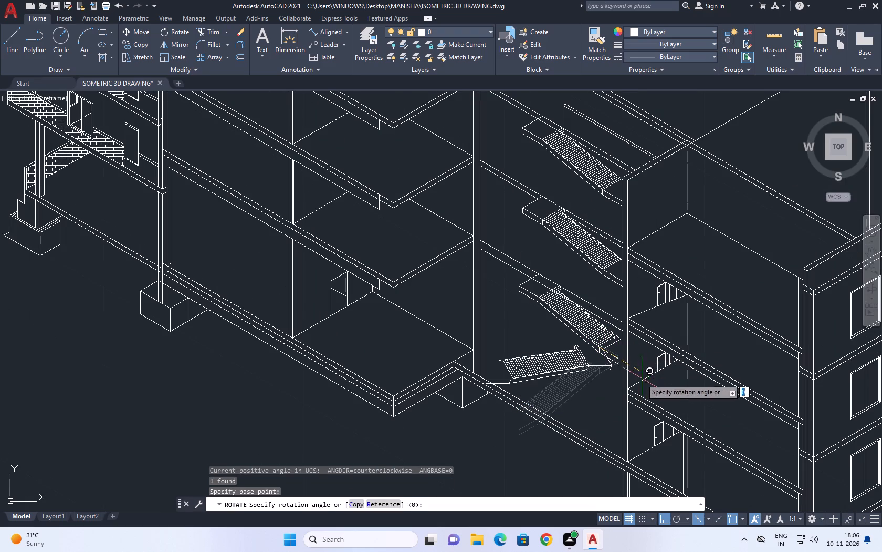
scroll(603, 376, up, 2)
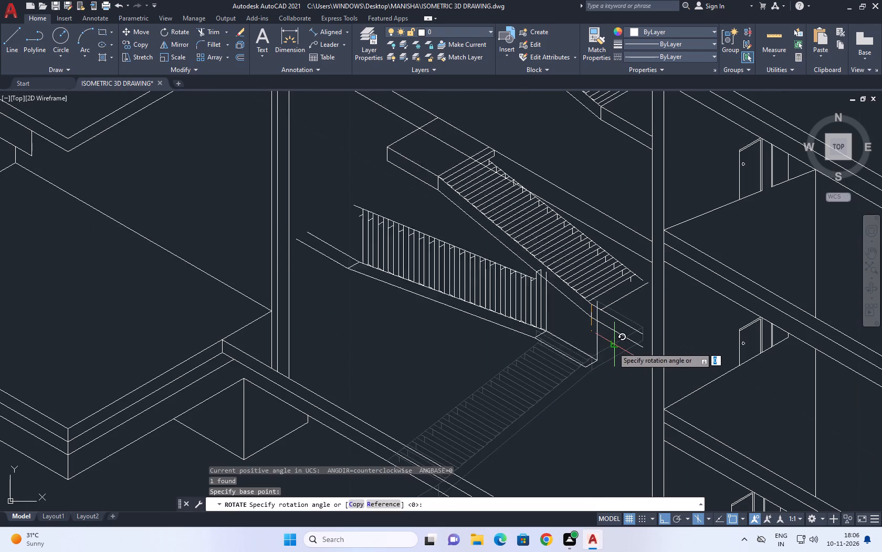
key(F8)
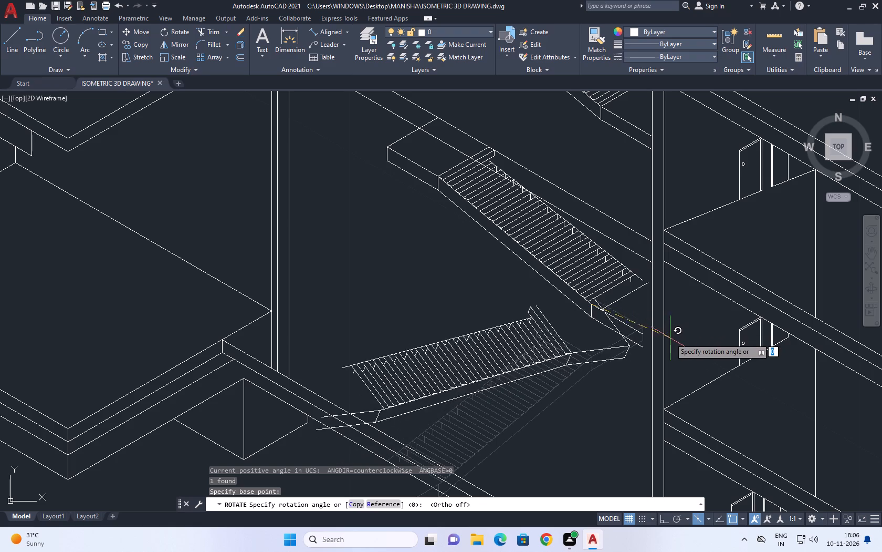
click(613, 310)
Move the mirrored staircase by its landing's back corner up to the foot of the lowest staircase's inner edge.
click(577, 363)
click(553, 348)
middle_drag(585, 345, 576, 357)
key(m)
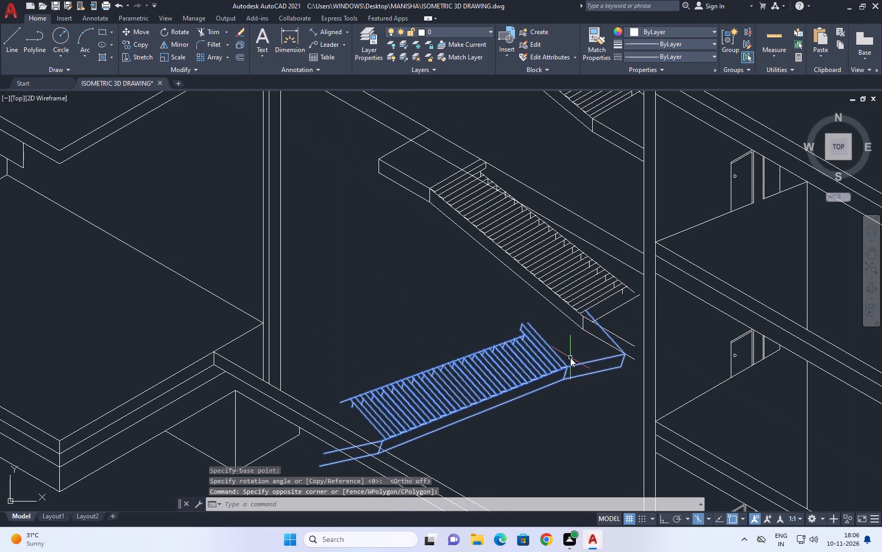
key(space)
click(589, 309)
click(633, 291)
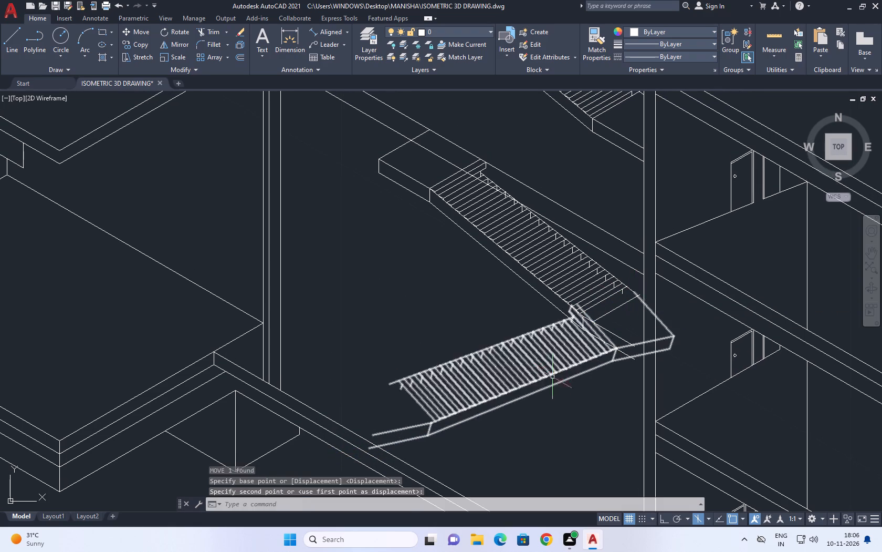
Erase the mirrored staircase below the lowest staircase.
click(551, 395)
click(498, 361)
key(Delete)
Erase the lower of the two parallel floor edge lines crossing the lowest staircase's landing.
scroll(497, 363, down, 4)
scroll(505, 341, up, 3)
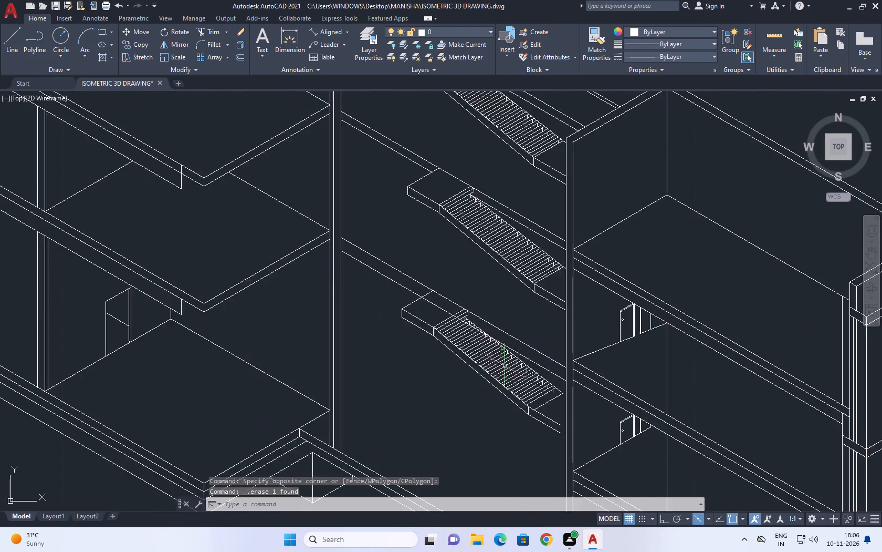
scroll(505, 367, up, 2)
middle_drag(446, 303, 503, 346)
scroll(509, 349, down, 2)
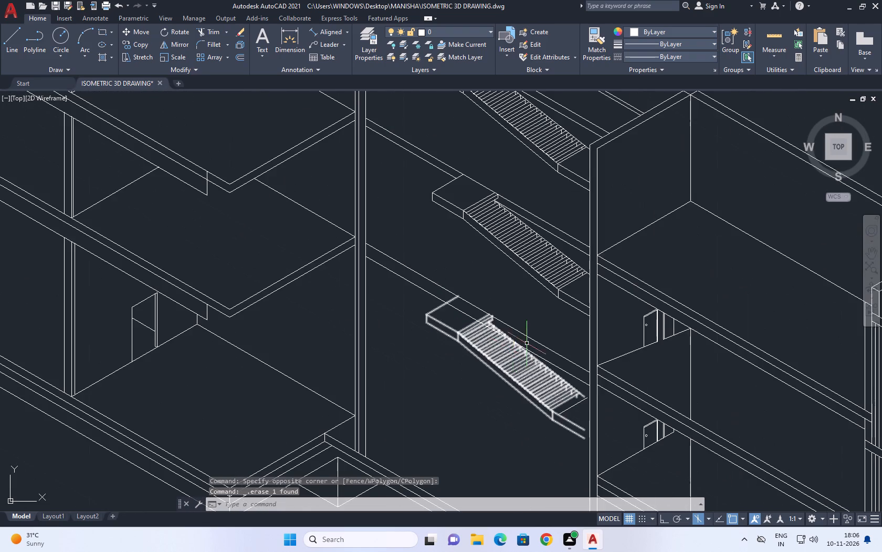
middle_drag(485, 309, 565, 367)
scroll(565, 367, down, 2)
middle_drag(572, 384, 572, 390)
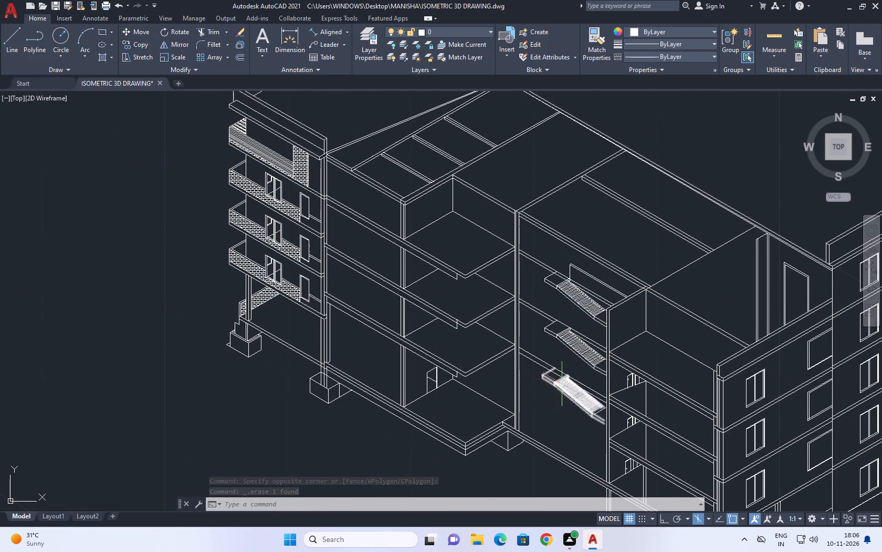
scroll(556, 377, up, 5)
click(410, 310)
drag(394, 319, 321, 362)
drag(393, 285, 376, 303)
drag(355, 313, 331, 329)
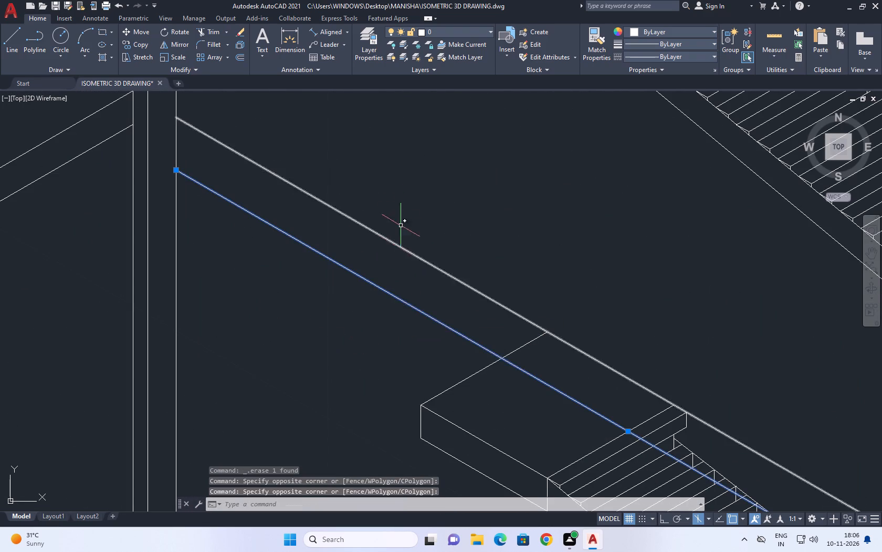
right_click(401, 209)
click(429, 279)
Copy the remaining floor edge line at the lowest staircase straight down about 0.2 from its end at the wall column.
scroll(427, 268, down, 4)
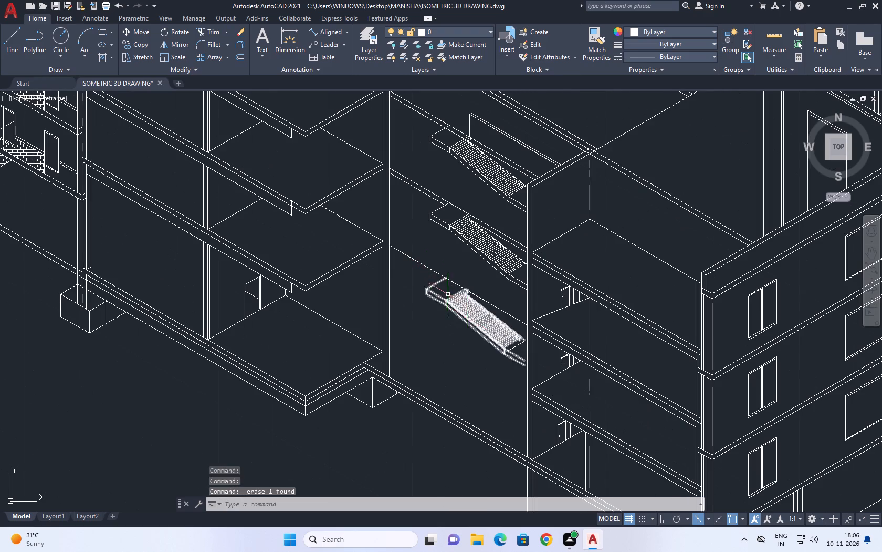
middle_drag(444, 288, 446, 307)
scroll(440, 291, up, 1)
click(418, 281)
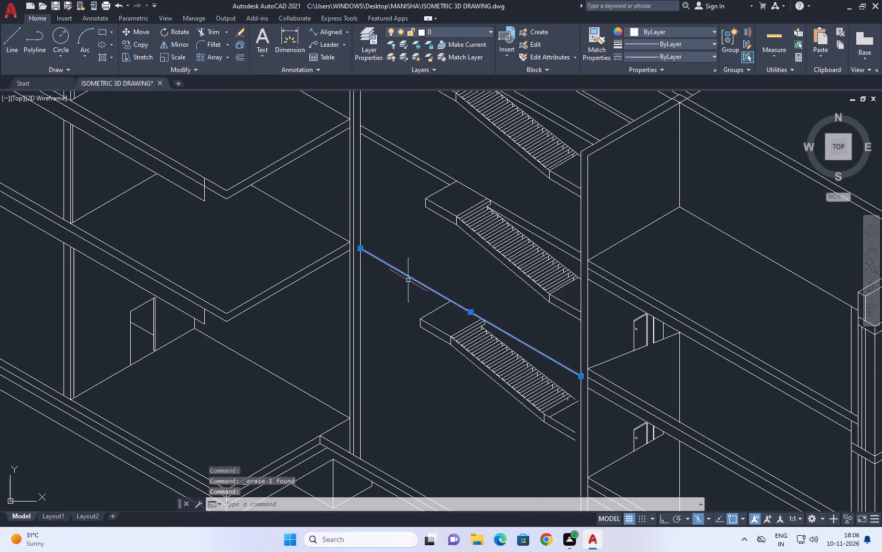
click(138, 39)
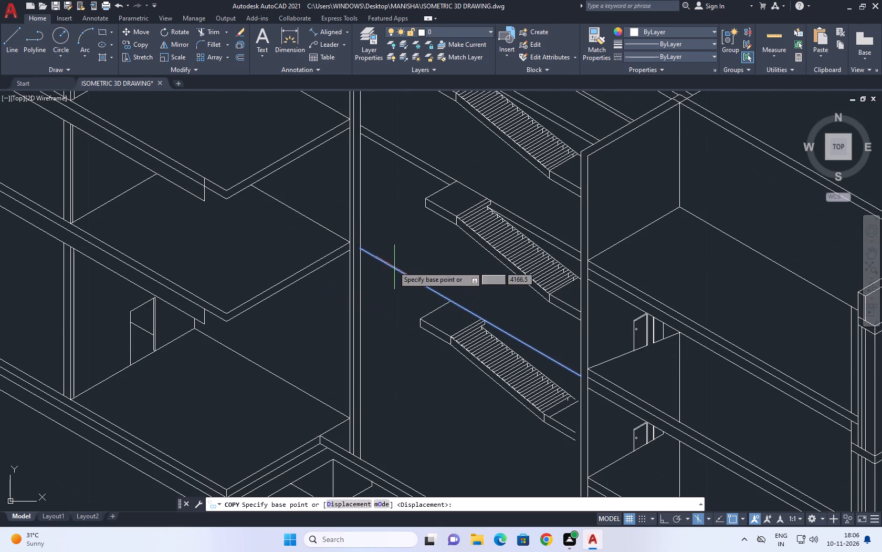
scroll(383, 254, up, 1)
click(344, 243)
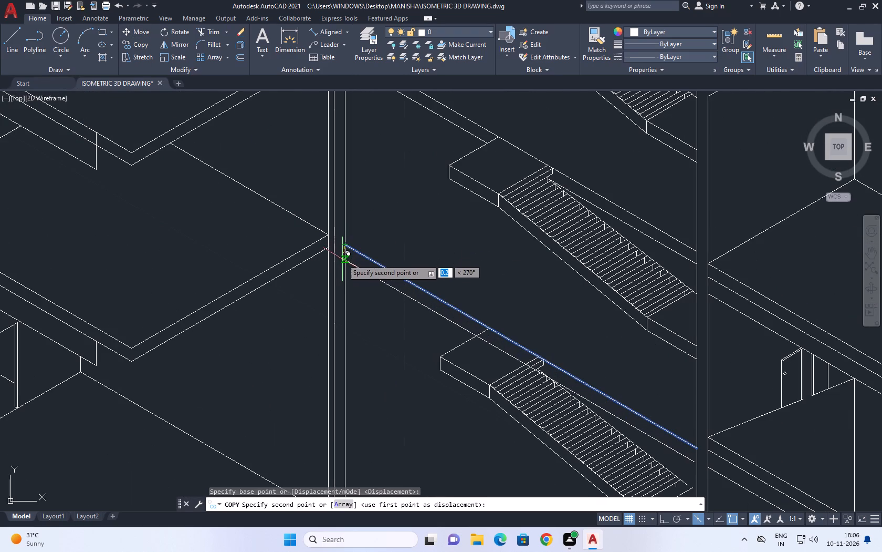
click(341, 258)
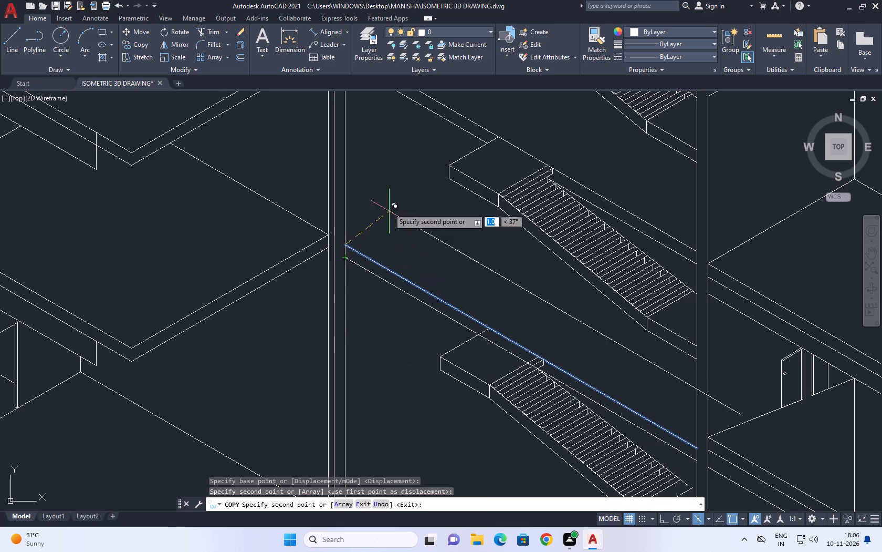
right_click(383, 189)
drag(416, 202, 414, 207)
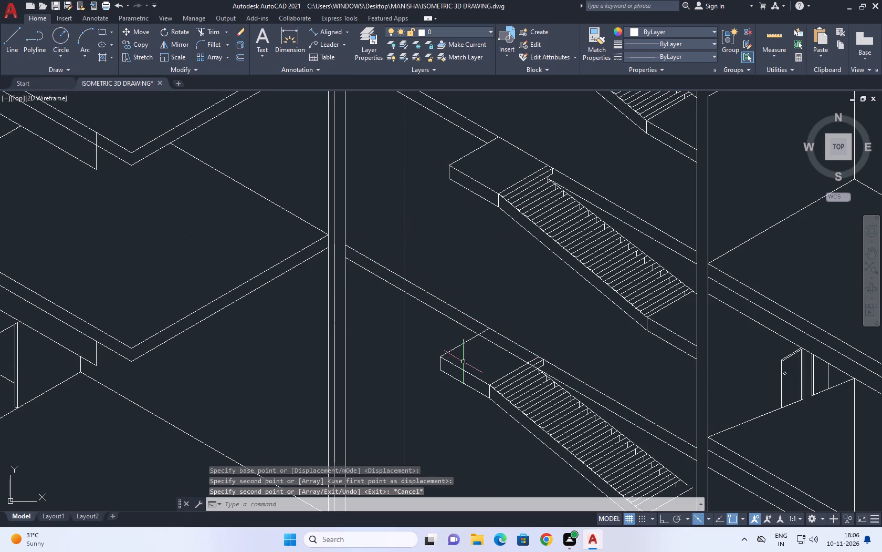
Trim the parts of the copied floor edge line that cross the lowest staircase's landing and top steps.
click(211, 34)
scroll(505, 350, up, 1)
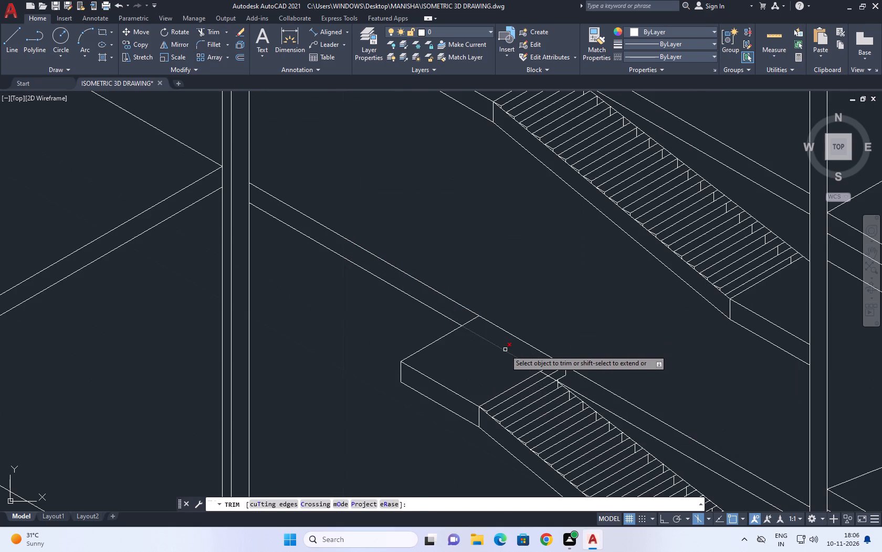
click(505, 350)
scroll(541, 379, up, 4)
click(568, 375)
click(533, 343)
click(496, 358)
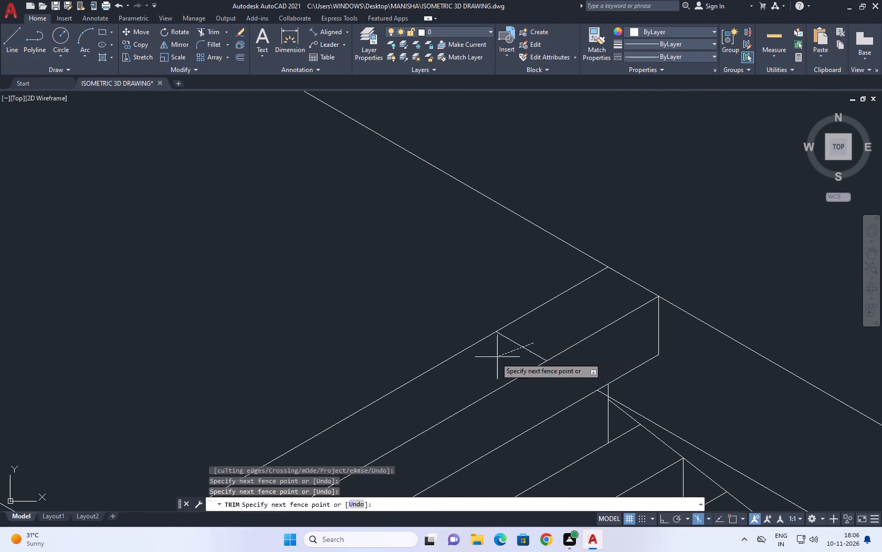
scroll(509, 340, down, 4)
scroll(537, 362, up, 4)
click(488, 303)
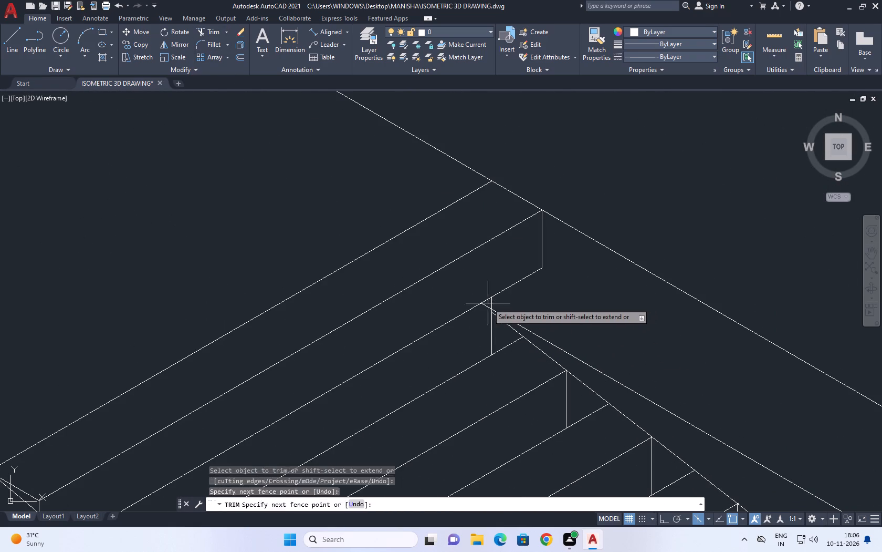
drag(484, 312, 481, 320)
scroll(459, 287, down, 3)
scroll(542, 355, down, 3)
middle_drag(558, 361, 472, 275)
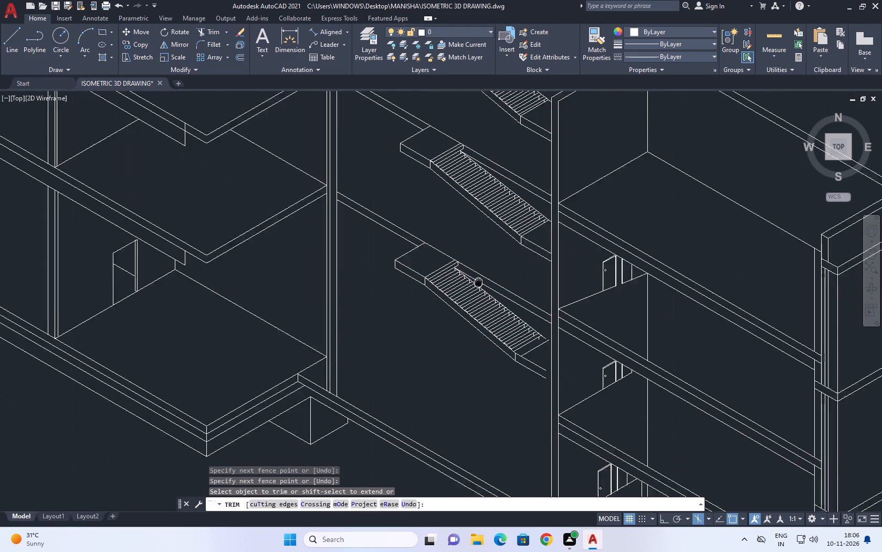
middle_drag(472, 275, 464, 265)
right_click(495, 237)
click(530, 257)
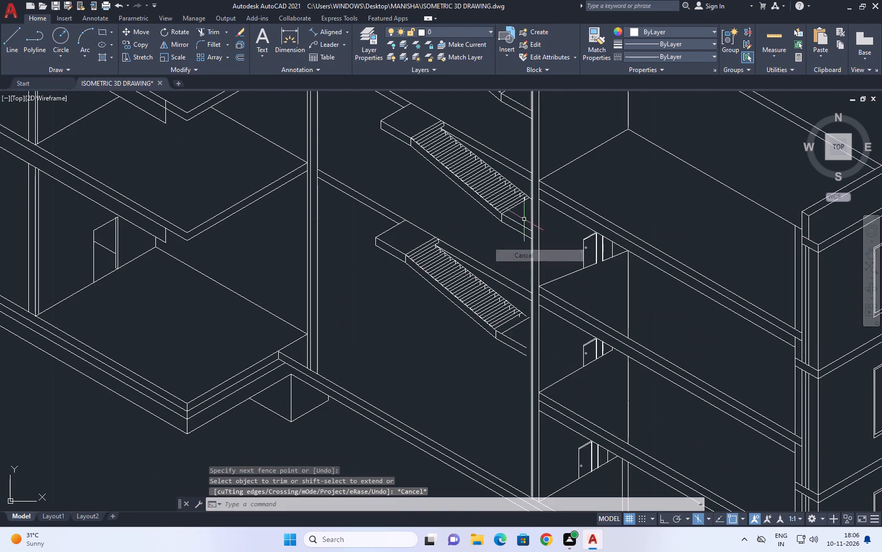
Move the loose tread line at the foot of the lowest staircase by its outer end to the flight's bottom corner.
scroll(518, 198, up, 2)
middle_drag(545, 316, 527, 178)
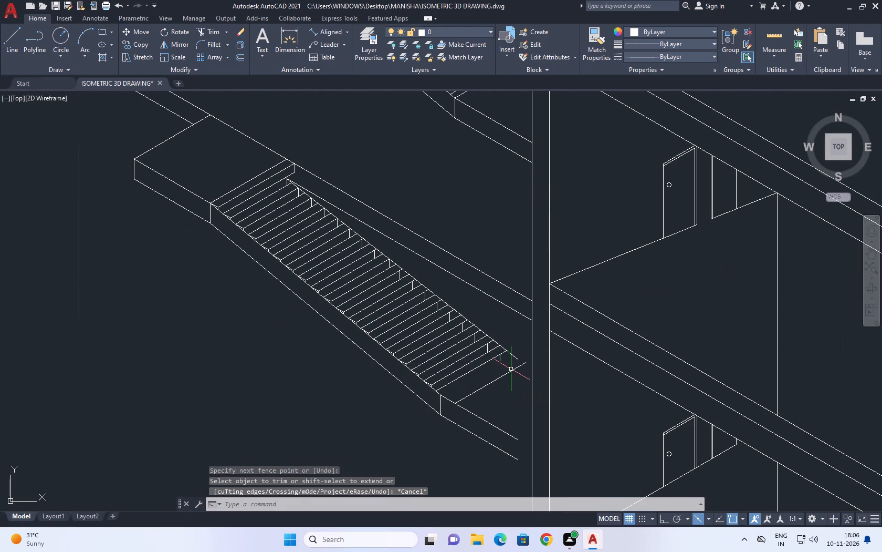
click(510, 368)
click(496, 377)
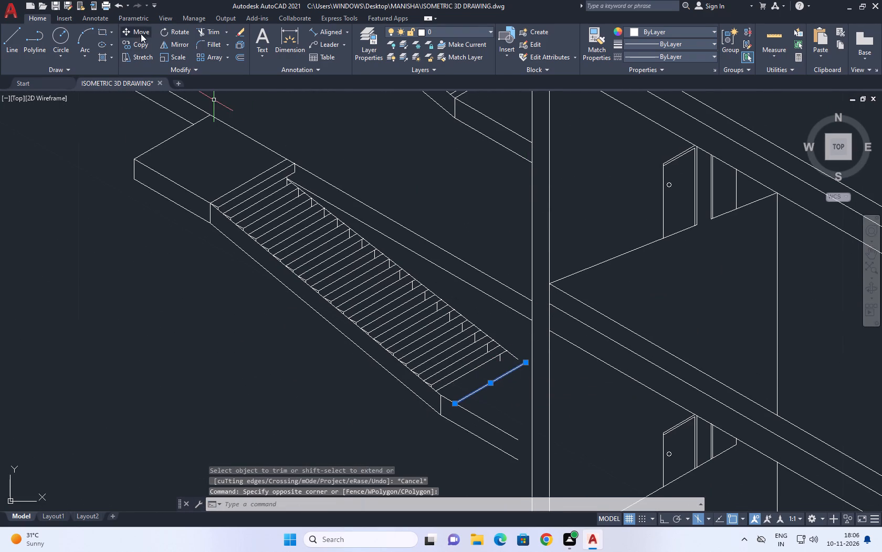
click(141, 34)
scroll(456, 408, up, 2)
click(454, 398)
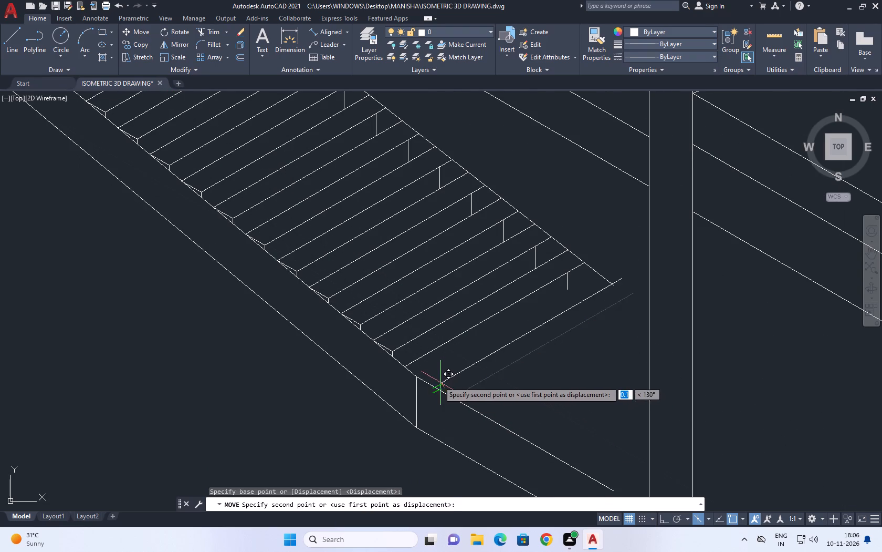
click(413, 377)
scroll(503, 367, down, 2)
Move the lowest staircase block by the end of its bottom landing's upper edge onto the near edge of the wall column.
click(539, 329)
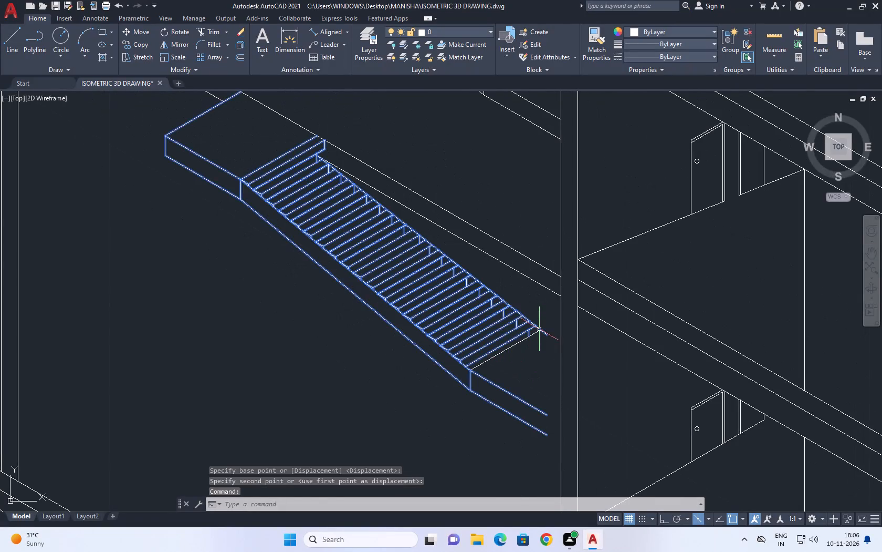
scroll(537, 343, down, 2)
middle_drag(553, 374, 573, 422)
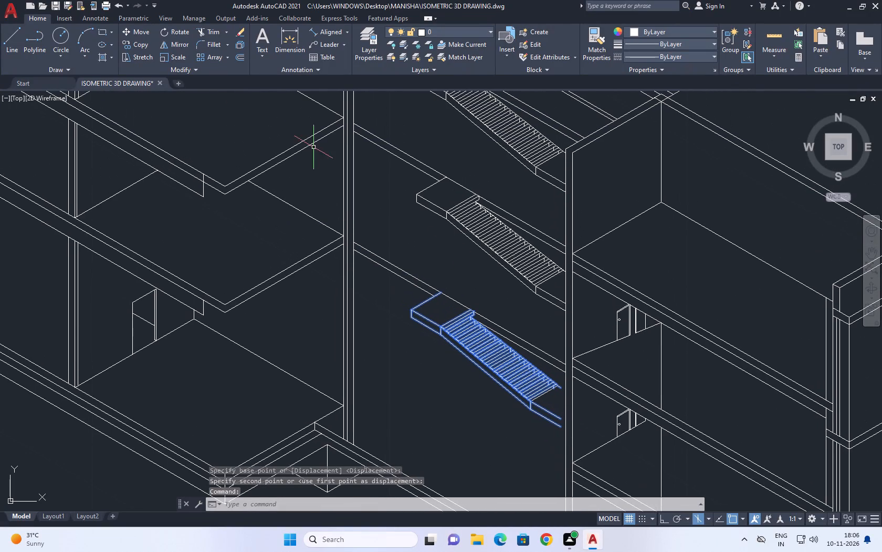
click(141, 29)
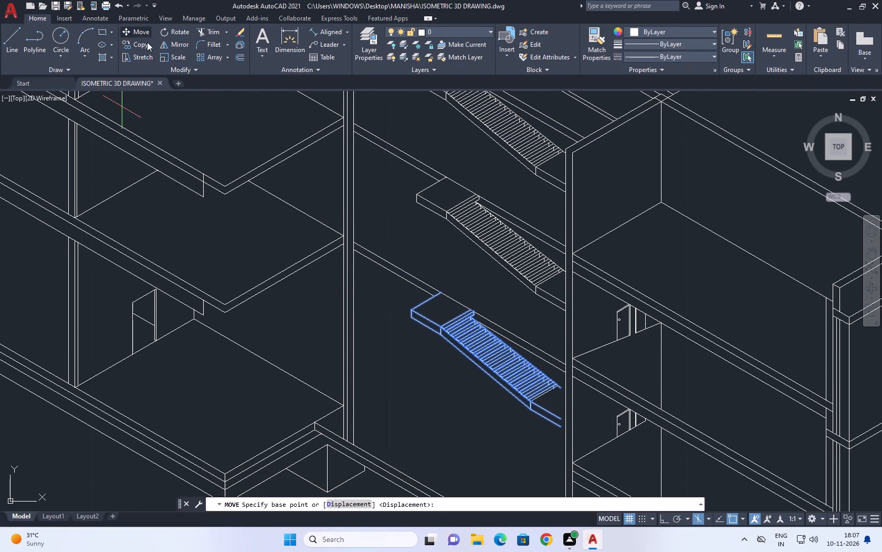
scroll(558, 417, up, 3)
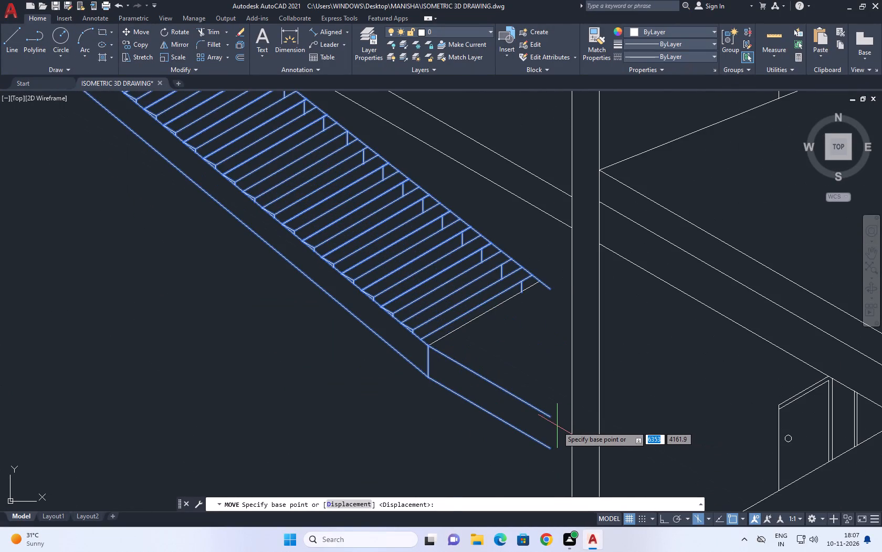
click(548, 417)
click(573, 430)
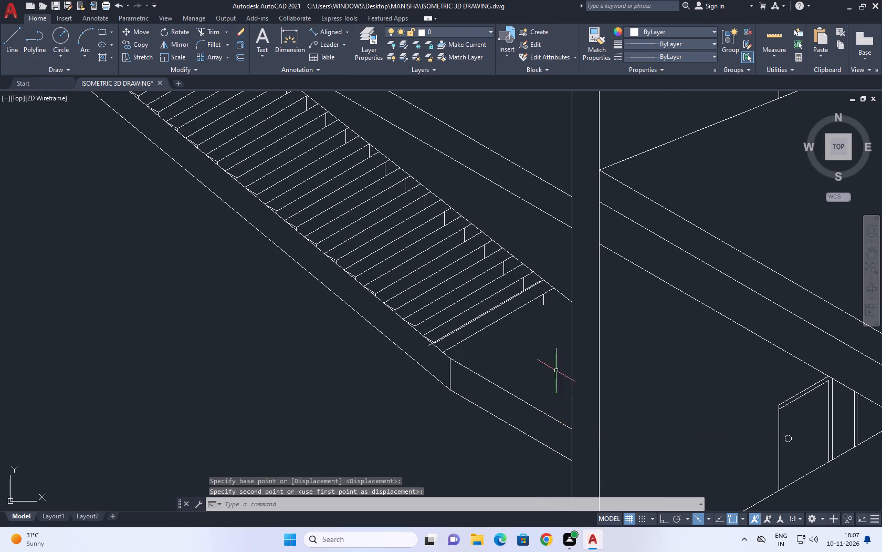
Move the loose tread line by its outer end onto the bottom corner of the shifted lowest flight.
scroll(490, 318, up, 1)
click(484, 314)
click(480, 310)
right_click(466, 302)
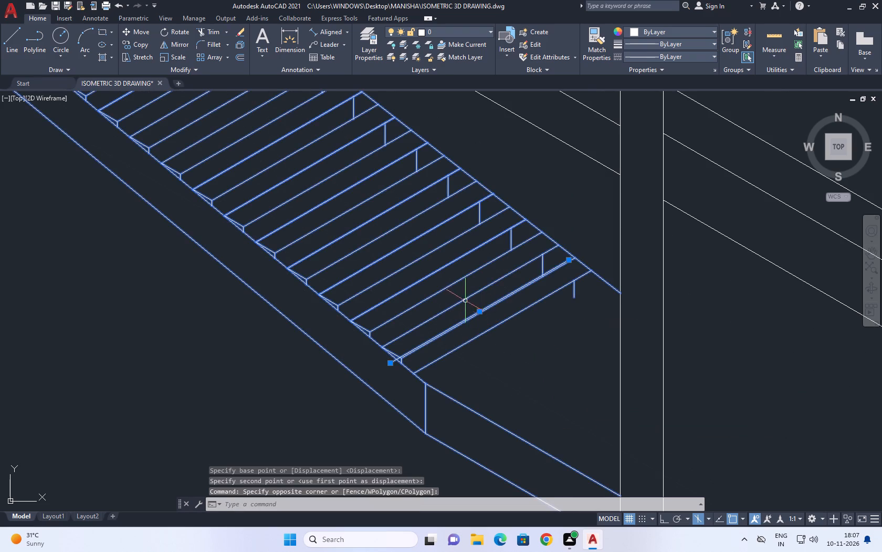
click(499, 217)
scroll(385, 369, up, 4)
drag(419, 350, 393, 331)
drag(357, 316, 342, 315)
middle_drag(335, 320, 339, 368)
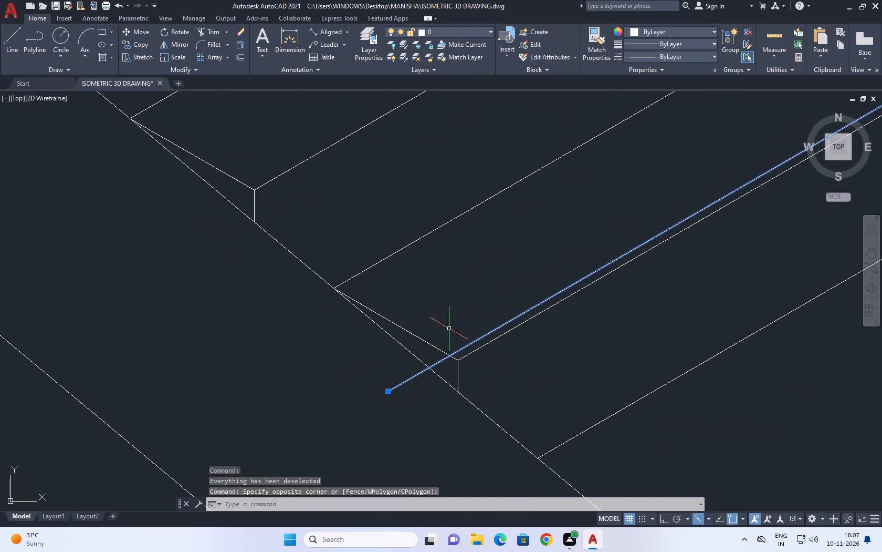
click(145, 29)
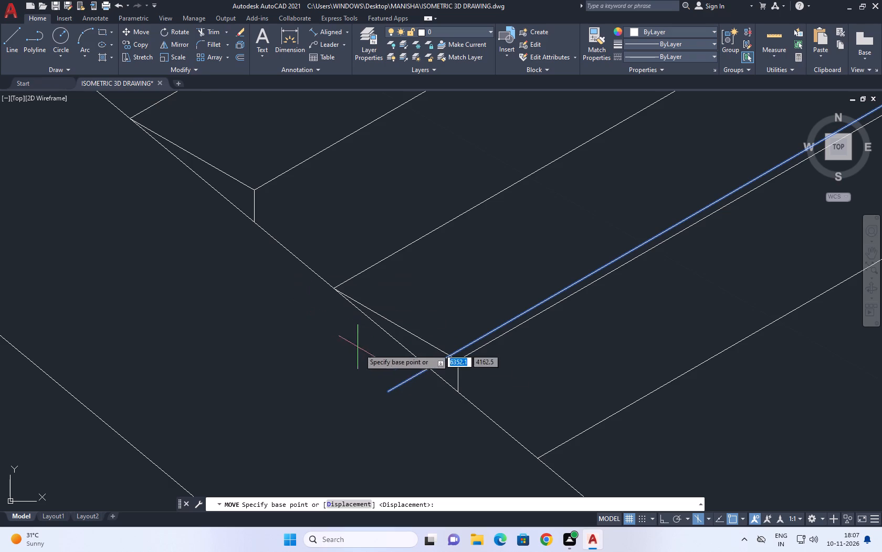
click(387, 389)
scroll(444, 346, down, 5)
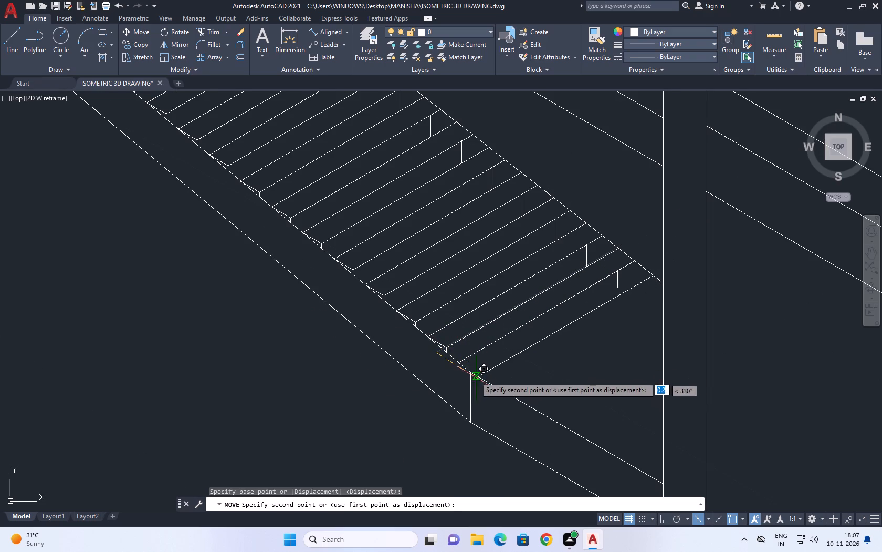
click(471, 375)
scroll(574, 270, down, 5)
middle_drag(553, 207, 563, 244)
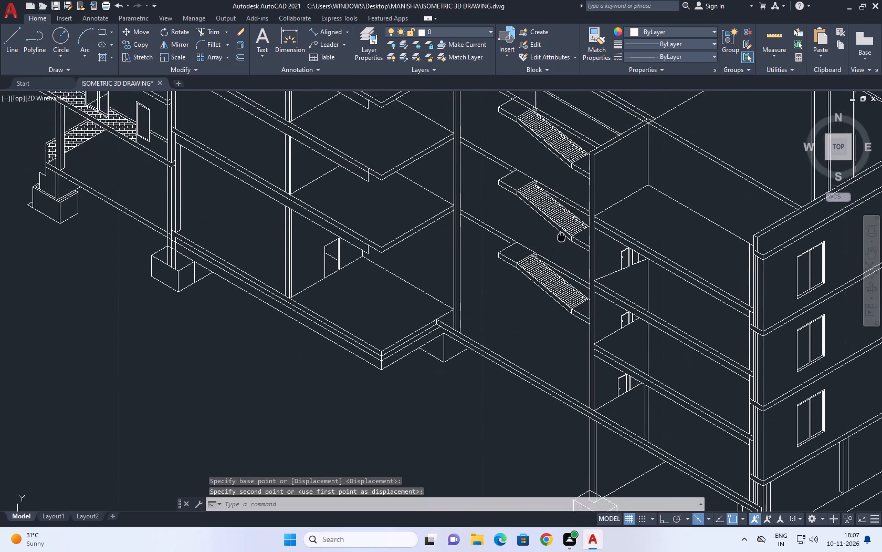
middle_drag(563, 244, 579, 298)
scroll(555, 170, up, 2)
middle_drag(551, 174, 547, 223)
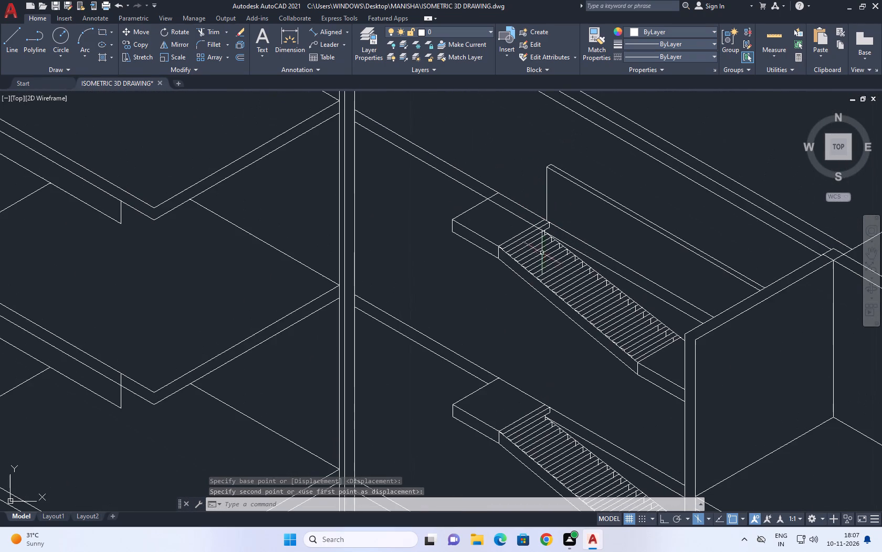
Trim the parts of the floor edge line that cross the topmost interior staircase's landing and top steps.
click(205, 31)
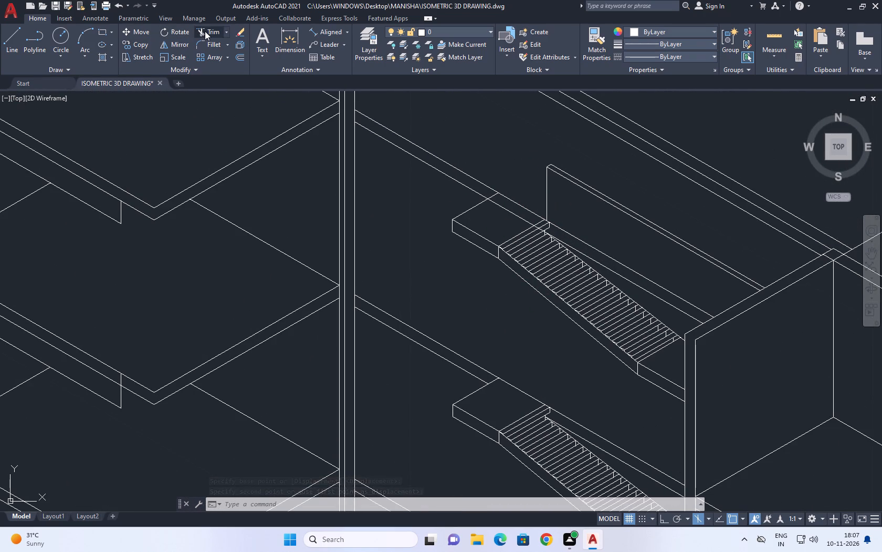
click(497, 206)
scroll(561, 238, up, 2)
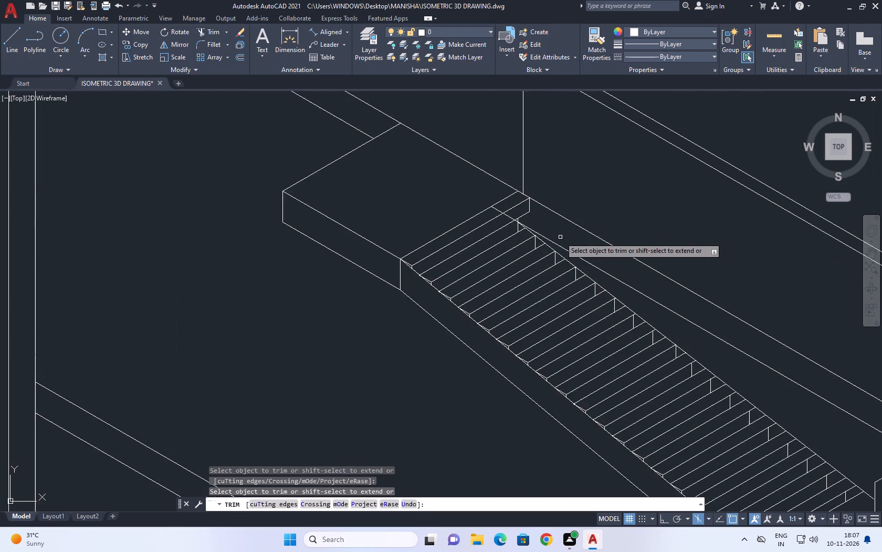
scroll(496, 215, up, 2)
click(492, 196)
click(471, 218)
click(530, 215)
click(506, 239)
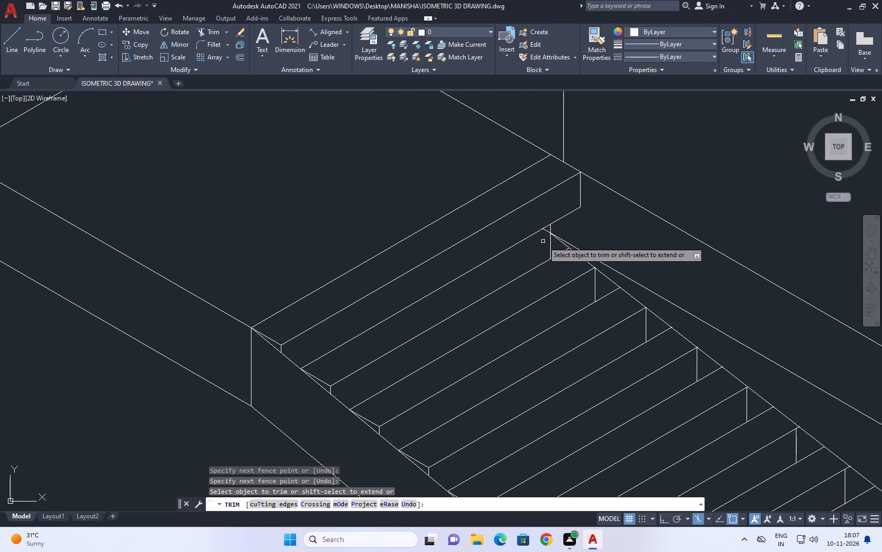
scroll(570, 239, up, 4)
drag(488, 193, 486, 201)
click(442, 274)
right_click(611, 203)
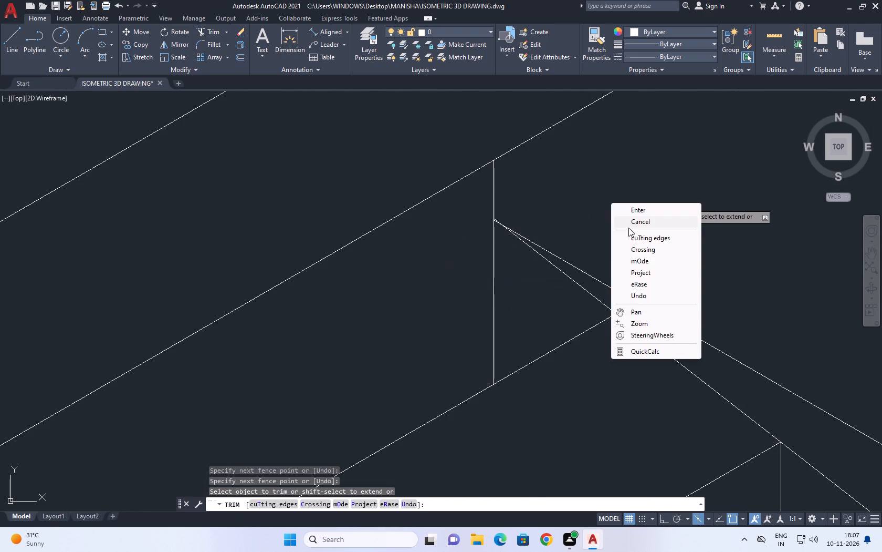
click(634, 225)
Examine the whole isometric building, checking the three staircases against the floors, walls, roof and facades.
scroll(566, 228, down, 10)
middle_click(612, 208)
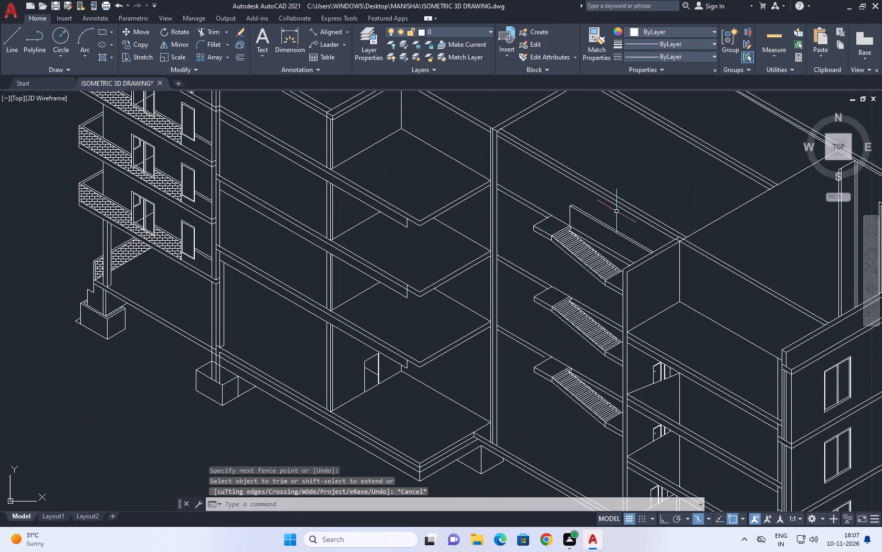
middle_click(616, 244)
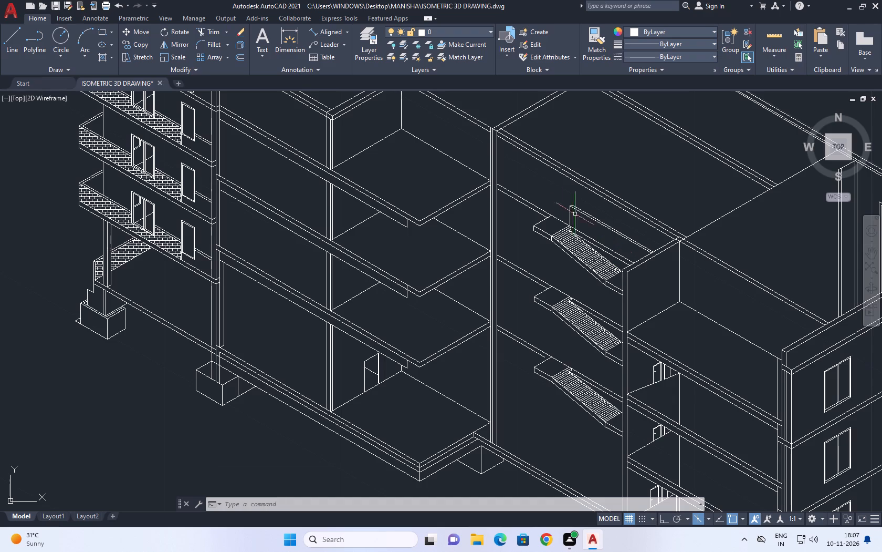
middle_drag(598, 232, 595, 278)
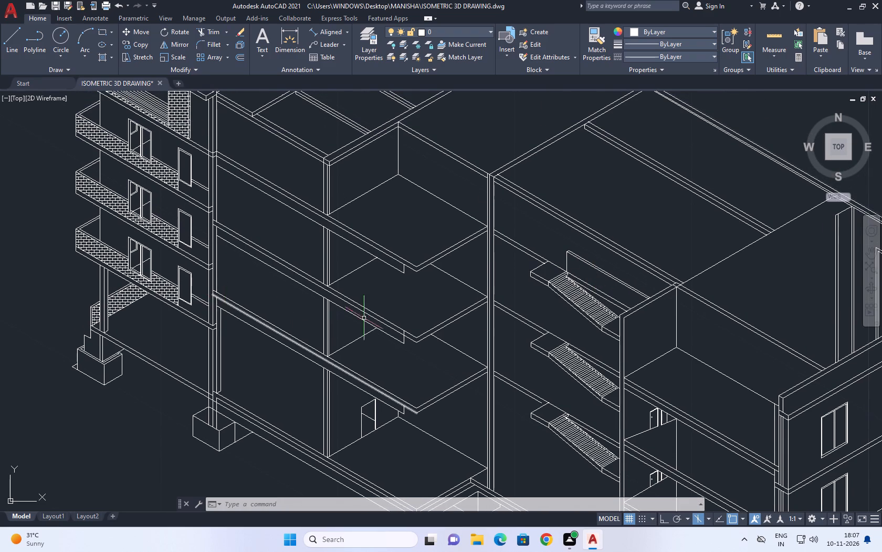
scroll(450, 351, down, 1)
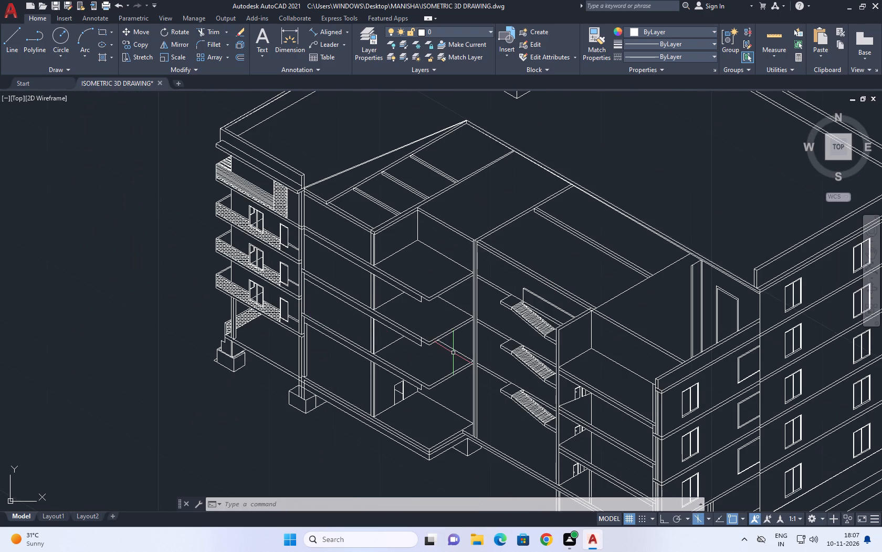
middle_drag(386, 264, 475, 365)
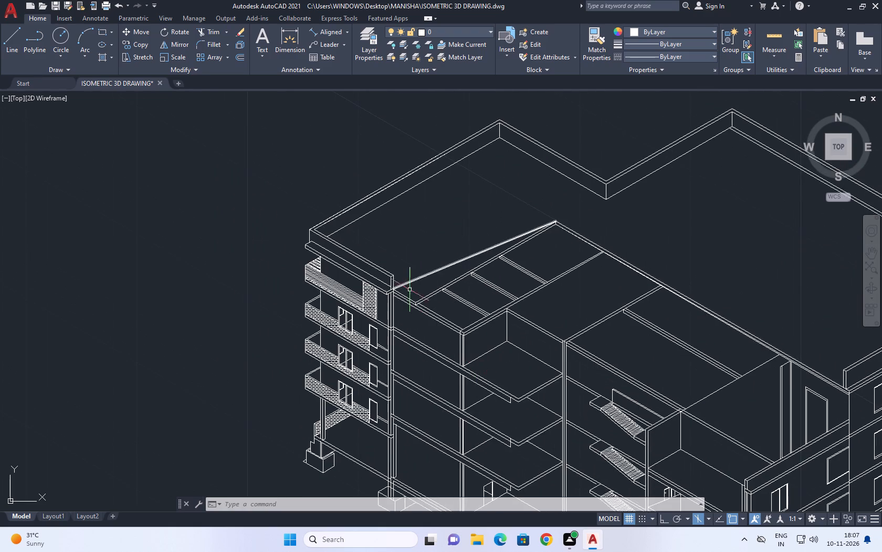
scroll(390, 319, up, 2)
scroll(409, 333, down, 2)
middle_drag(540, 349, 490, 302)
scroll(447, 300, down, 1)
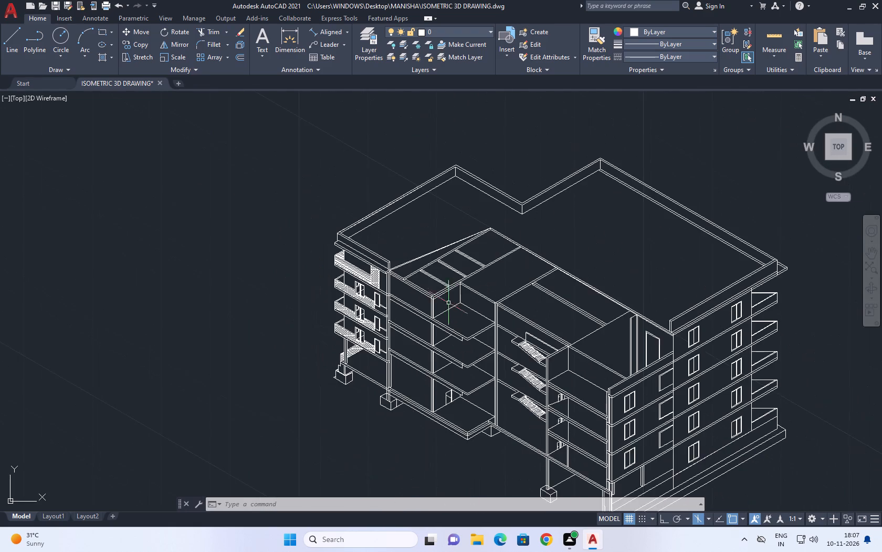
middle_drag(571, 330, 514, 305)
middle_drag(558, 464, 517, 437)
middle_drag(495, 277, 489, 278)
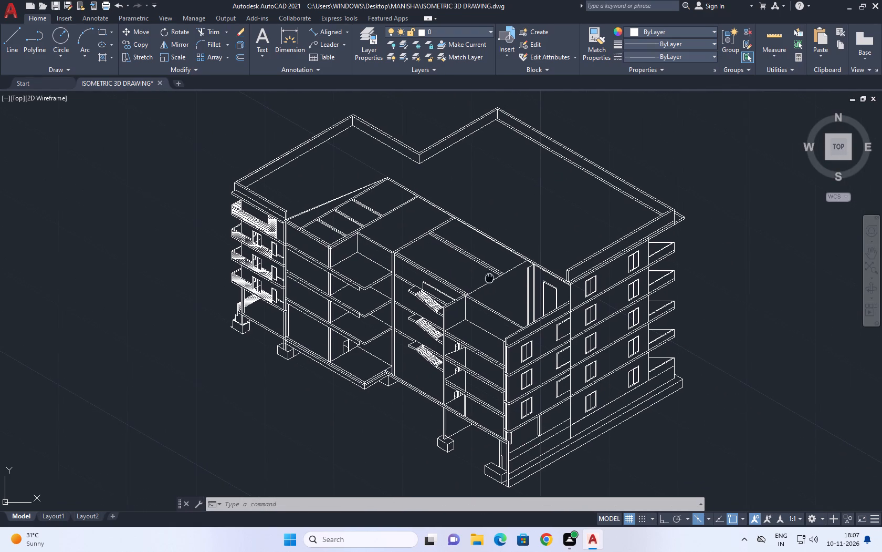
scroll(489, 284, up, 1)
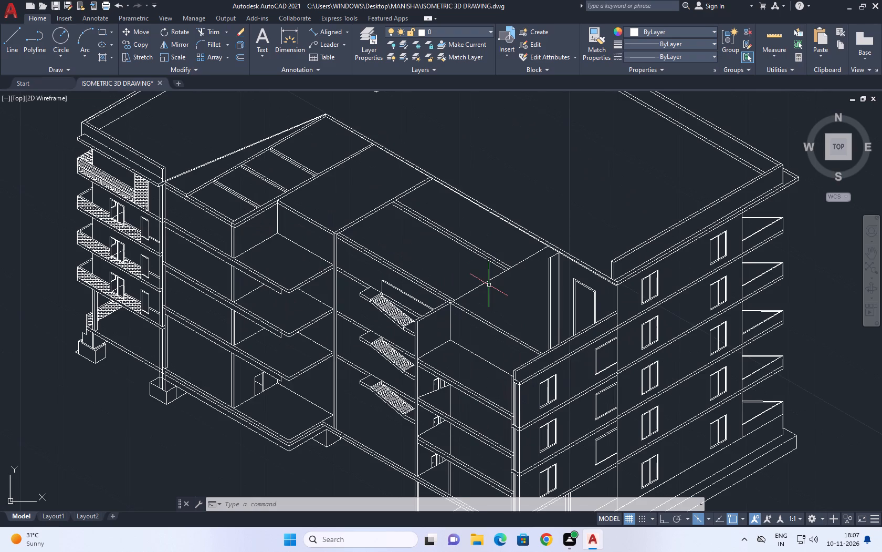
middle_drag(515, 293, 479, 310)
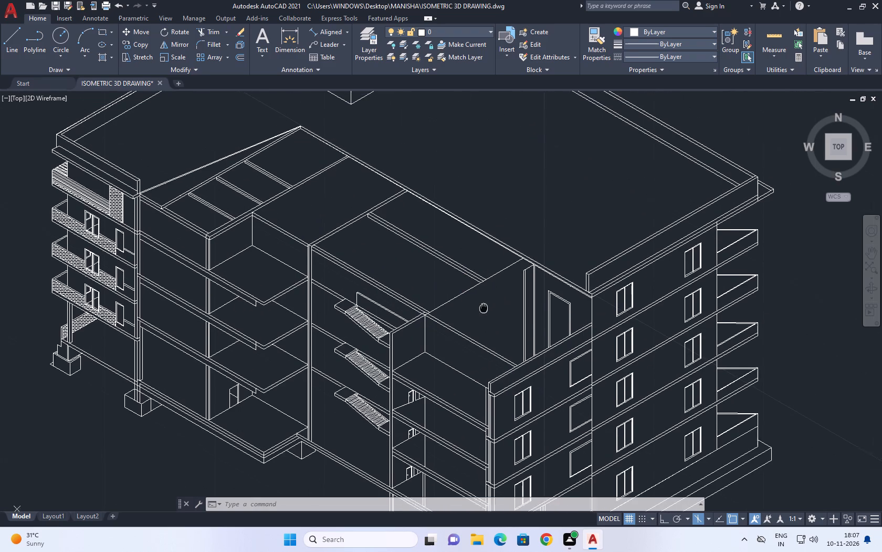
middle_drag(479, 310, 476, 311)
middle_drag(513, 283, 489, 310)
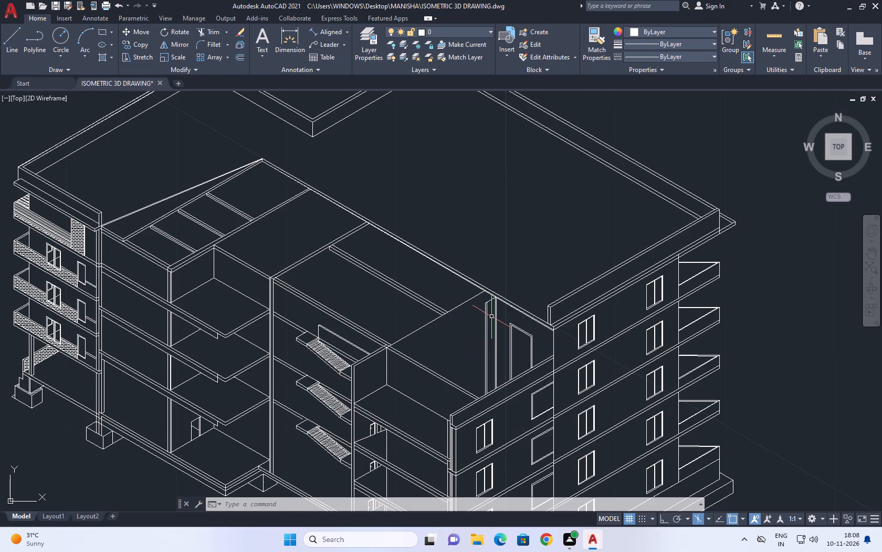
scroll(460, 291, down, 1)
middle_drag(478, 300, 491, 262)
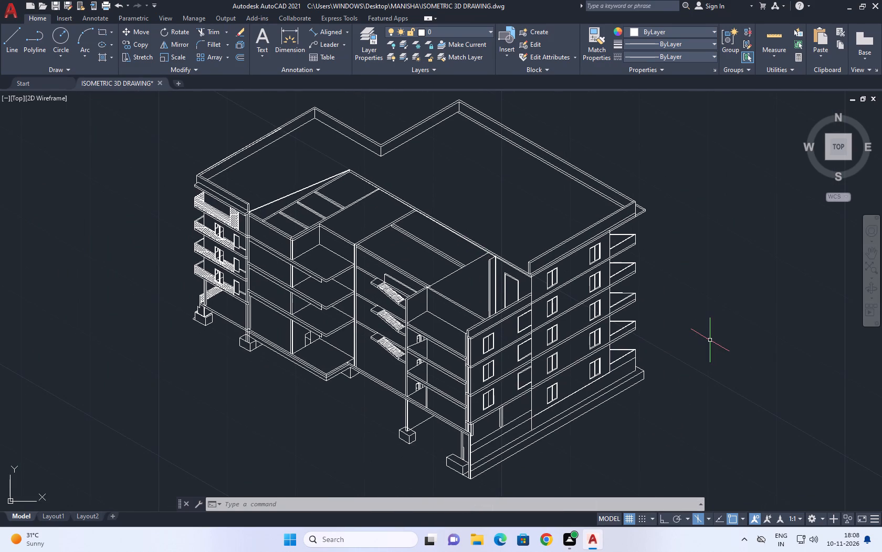
middle_drag(628, 272, 622, 264)
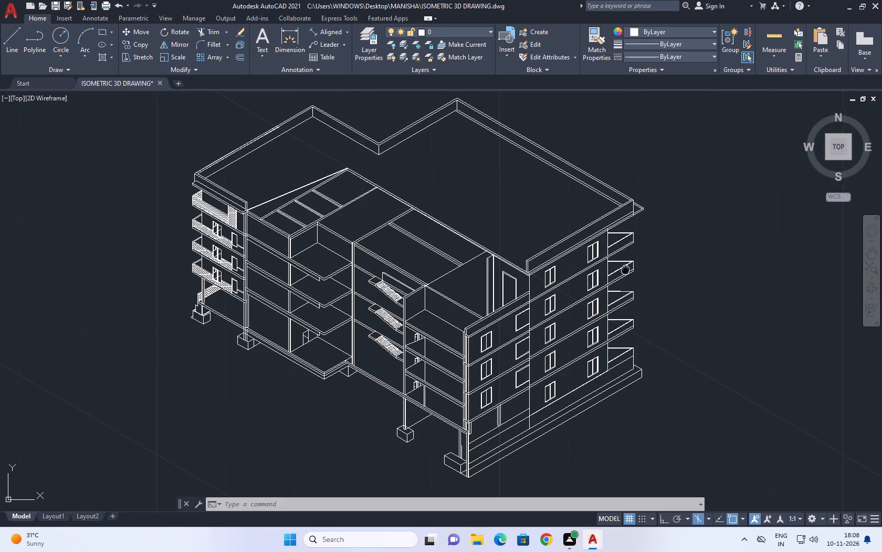
middle_drag(622, 264, 613, 237)
scroll(542, 325, down, 1)
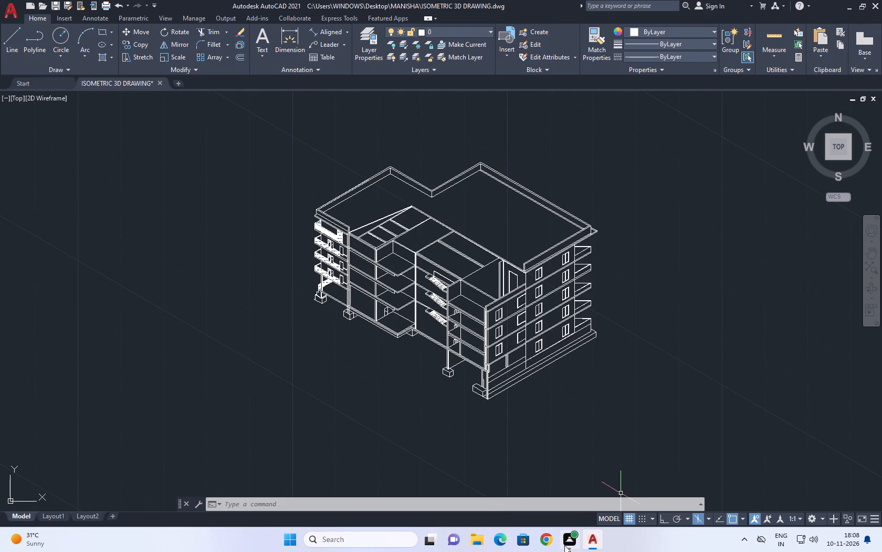
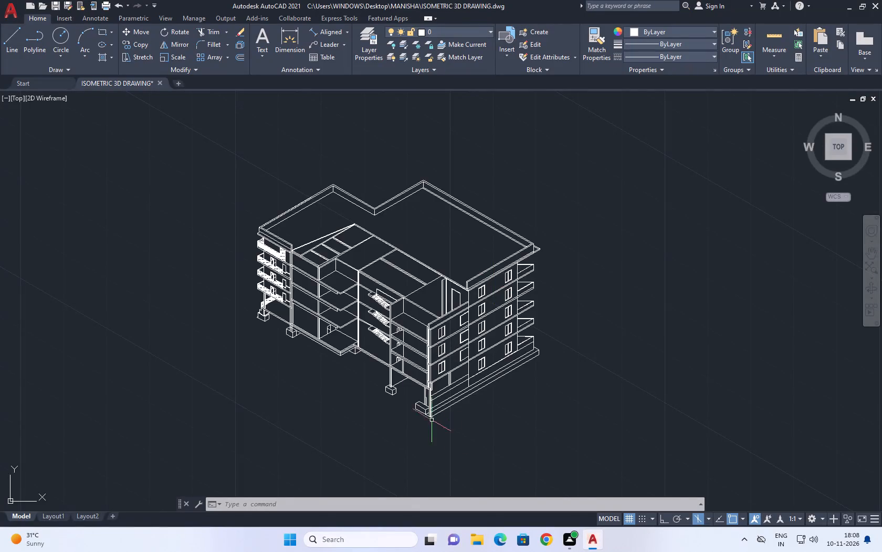
Set up a plot with the previous plot settings, window the whole isometric building as the plot area, and preview it.
middle_drag(391, 390, 442, 382)
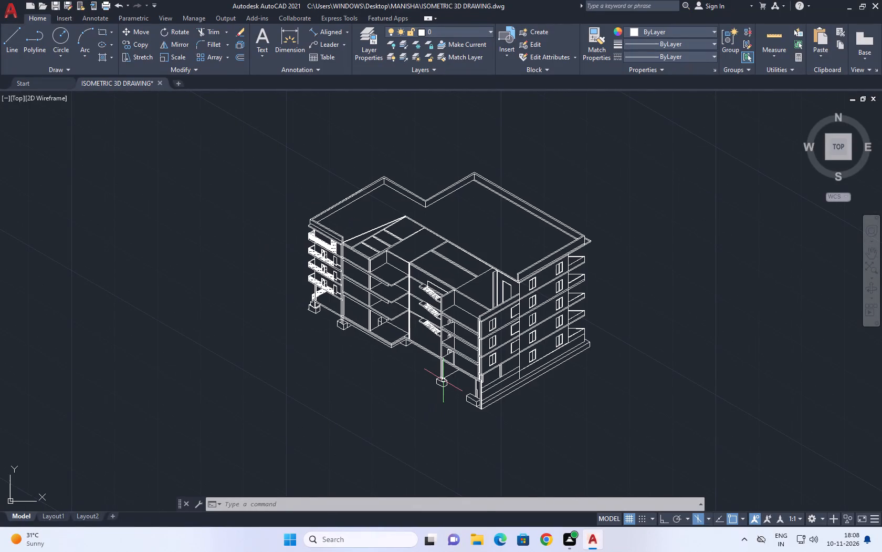
middle_click(490, 381)
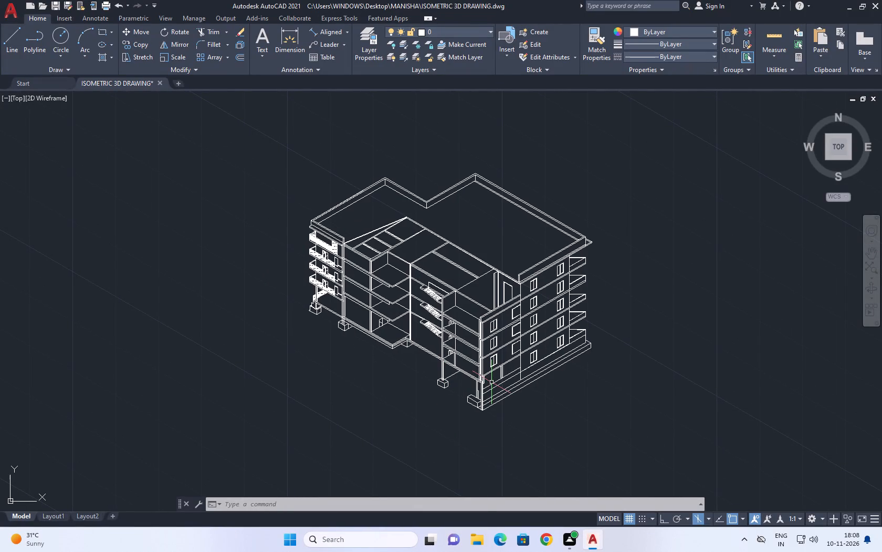
key(ctrl+p)
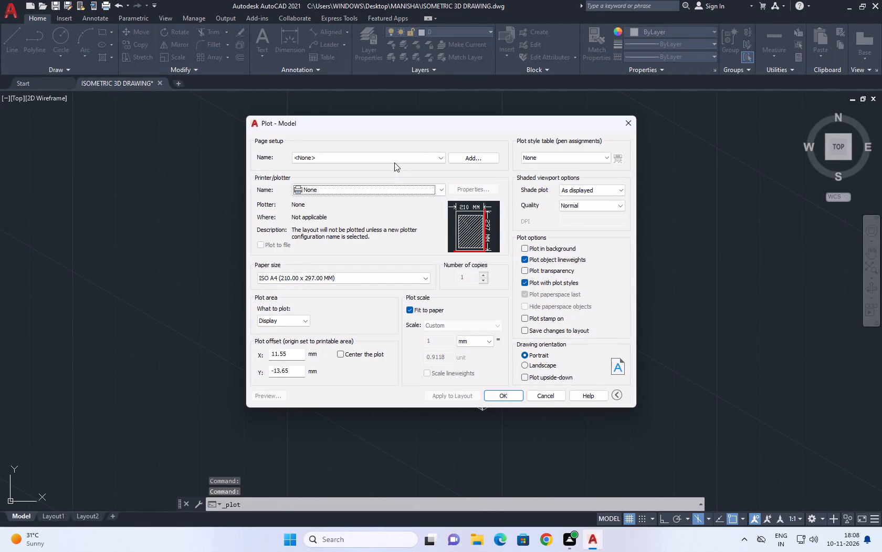
click(394, 162)
click(363, 176)
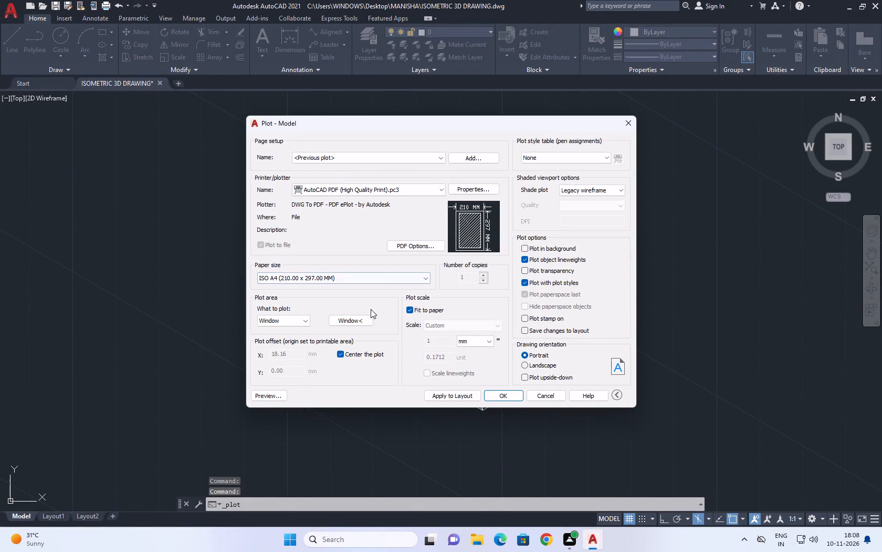
click(359, 321)
scroll(375, 295, down, 1)
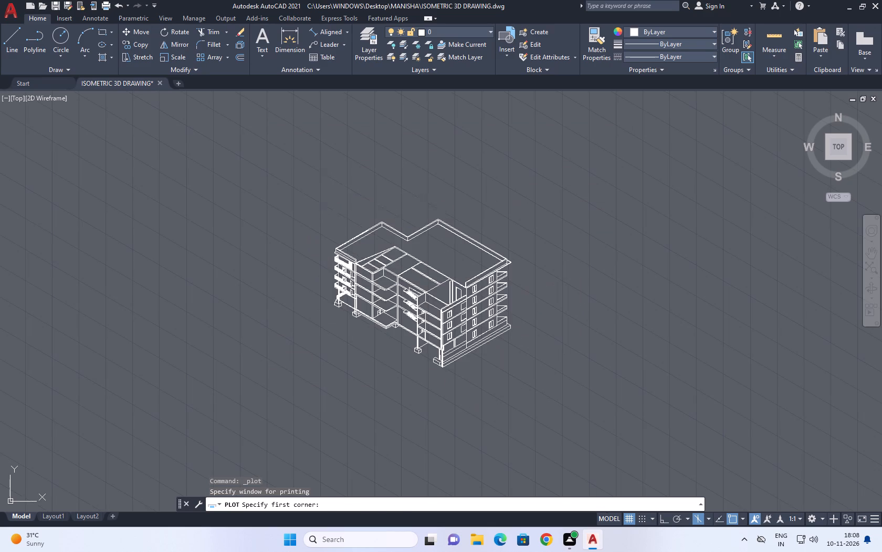
click(320, 193)
click(522, 379)
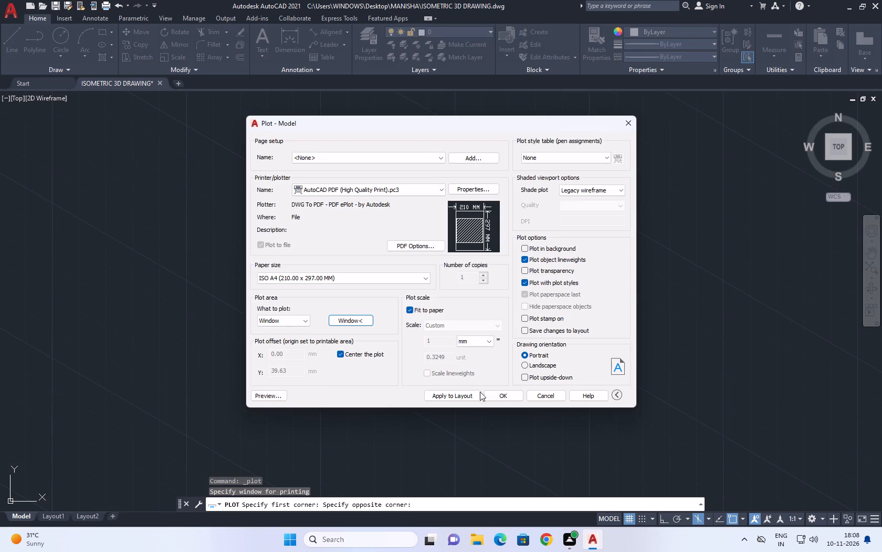
click(276, 395)
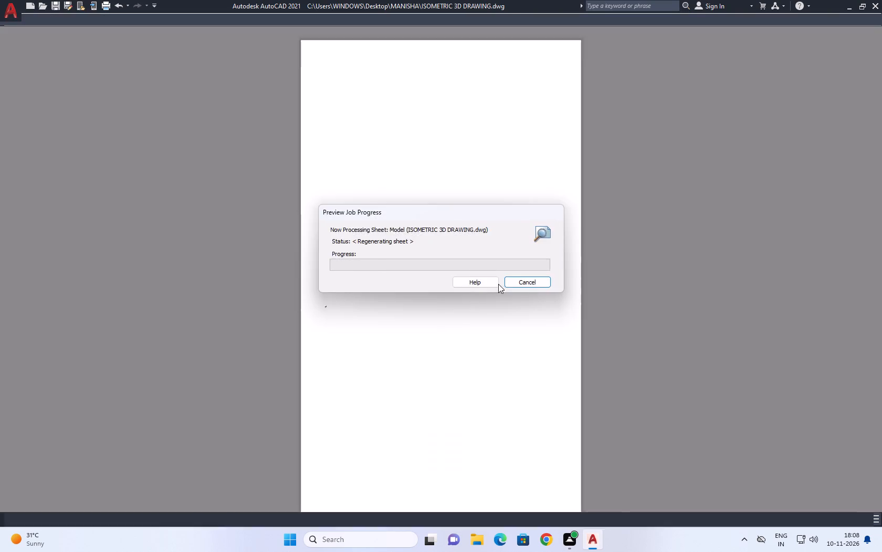
key(Return)
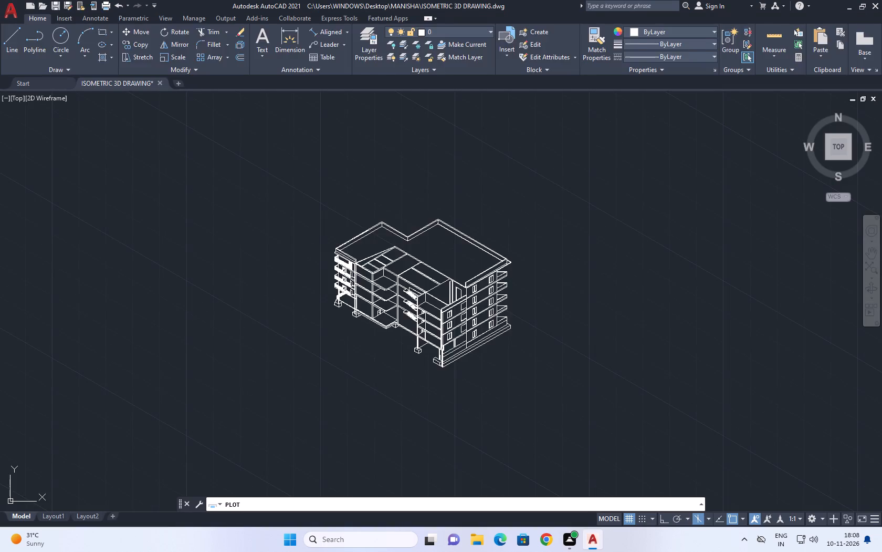
Plot the building to ISOMETRIC 3D DRAWING-Model.pdf in the desktop folder MANISHA and close the resulting PDF.
click(510, 388)
click(501, 396)
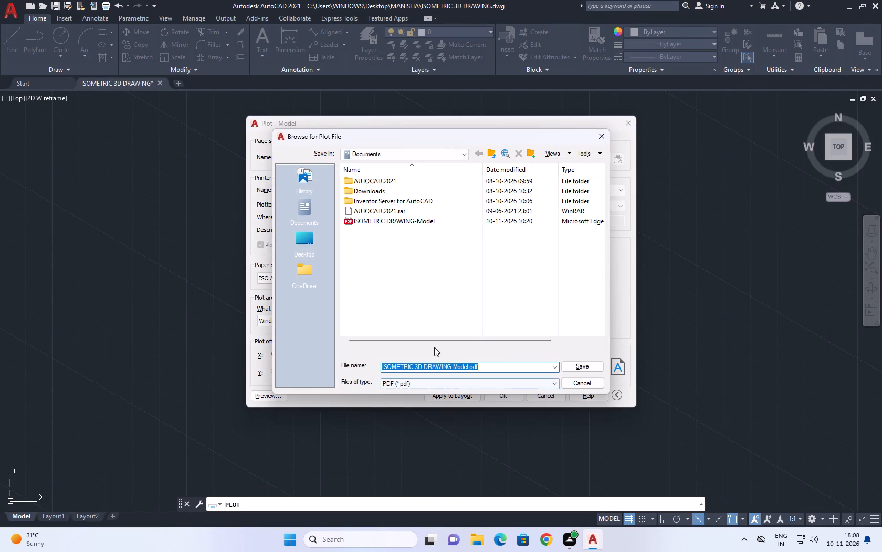
click(302, 235)
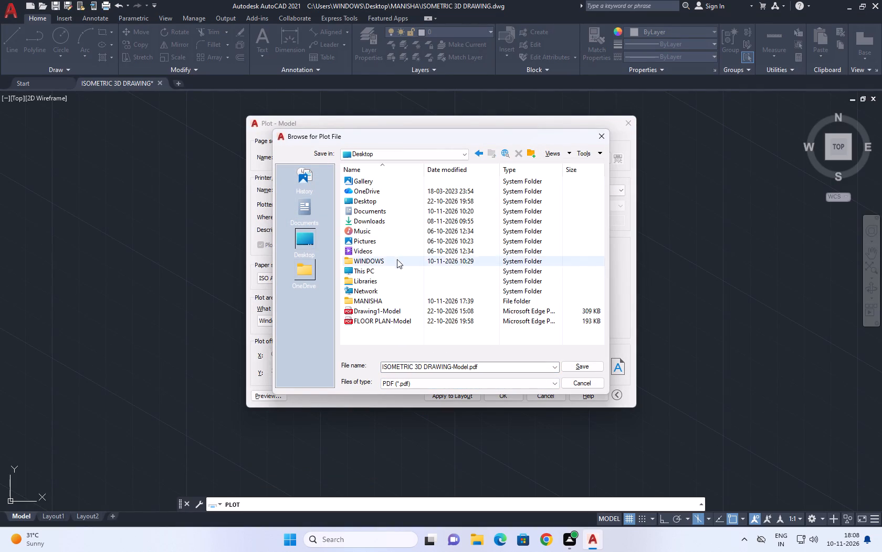
double_click(375, 298)
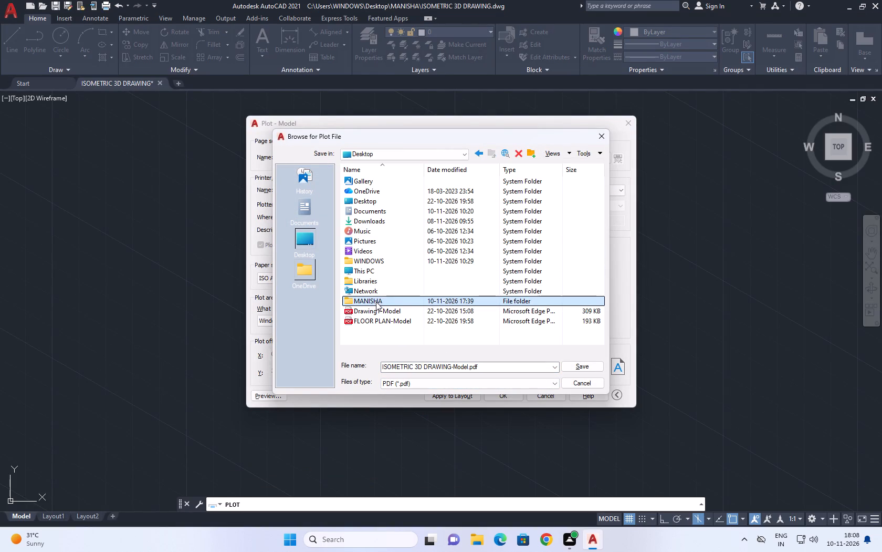
double_click(386, 301)
double_click(399, 305)
double_click(402, 302)
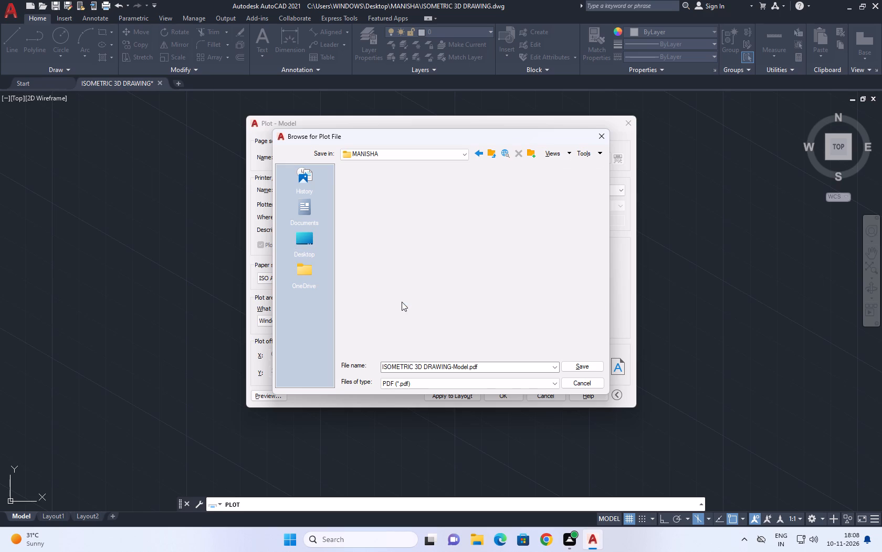
click(578, 367)
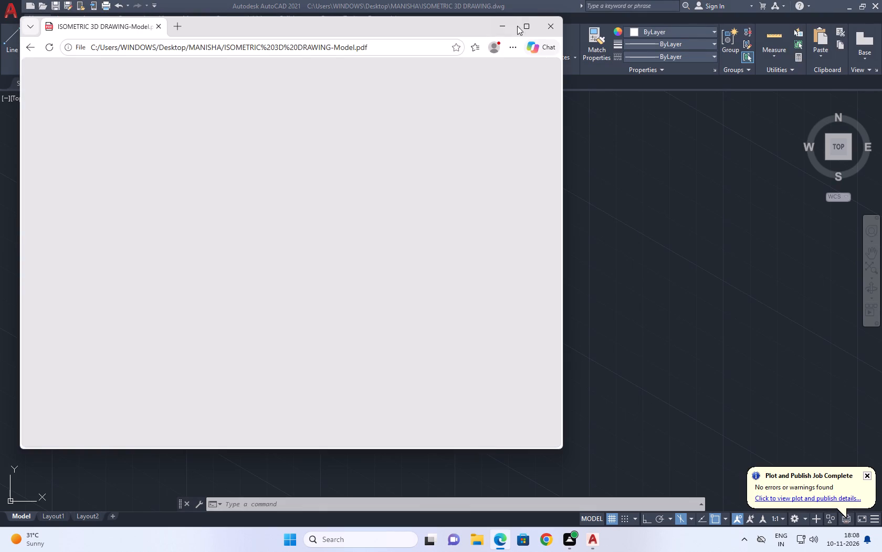
click(551, 22)
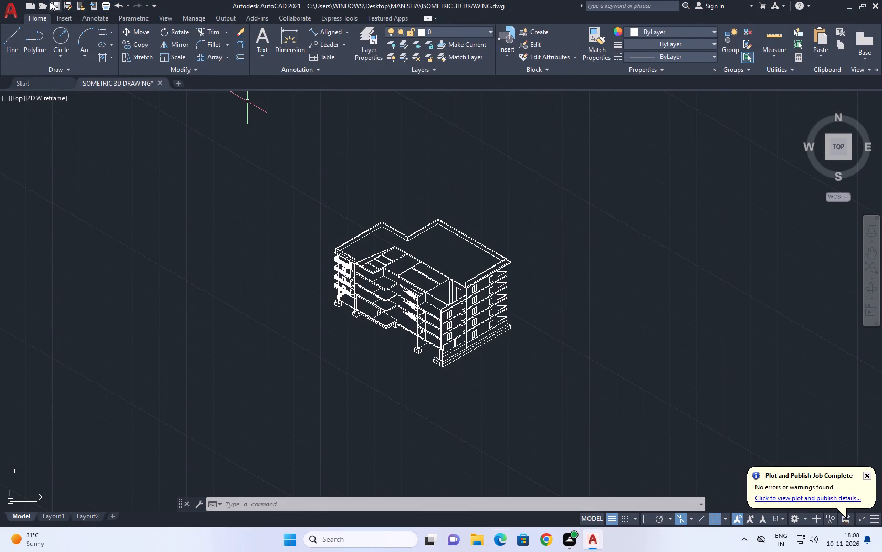
Save the drawing as ISOMETRIC 3D DRAWING in AutoCAD 2018 DWG format in the MANISHA folder, replacing the existing file.
click(14, 16)
click(37, 135)
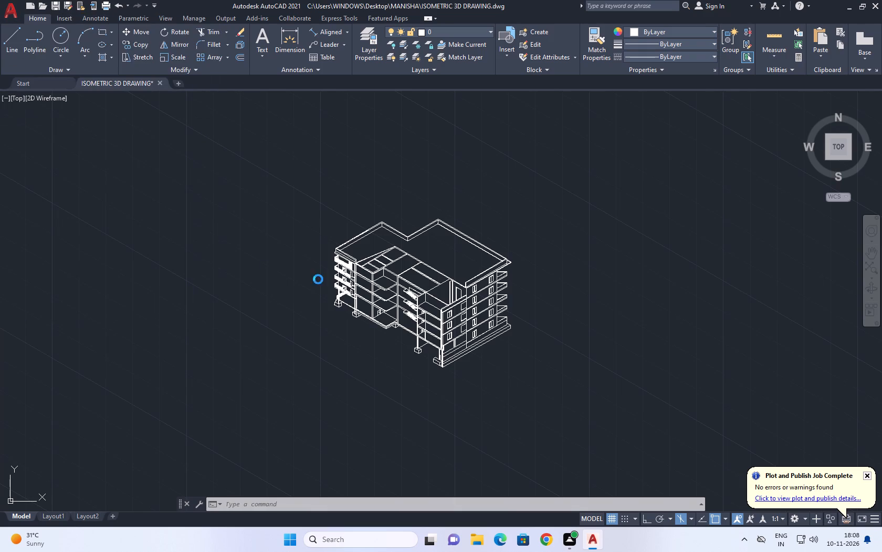
click(574, 363)
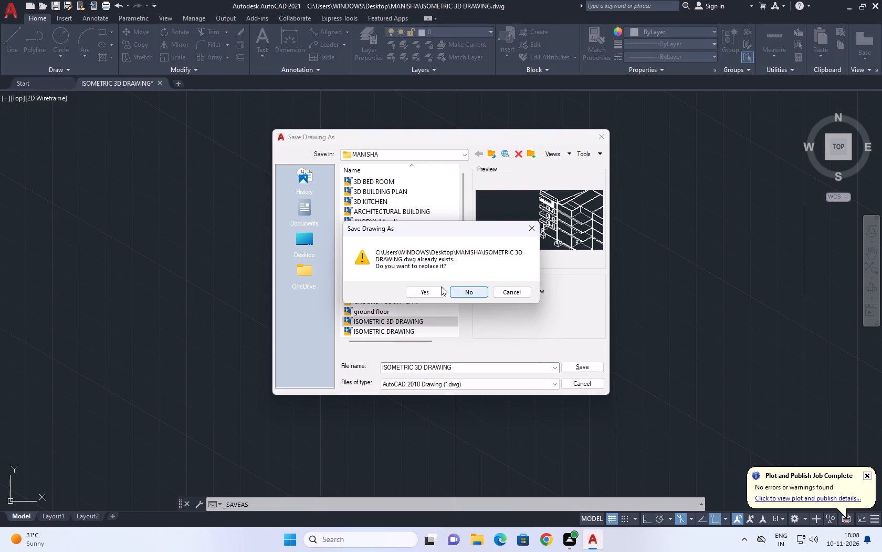
click(429, 288)
middle_drag(594, 299, 506, 297)
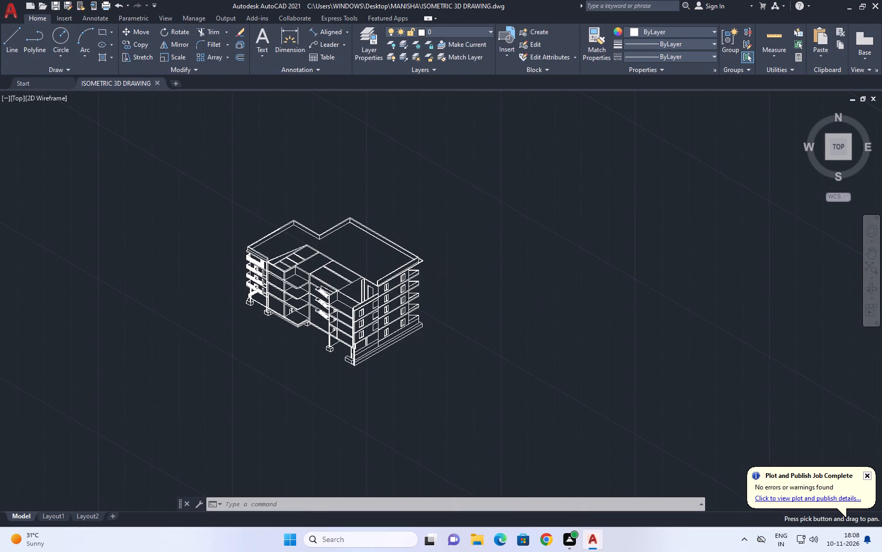